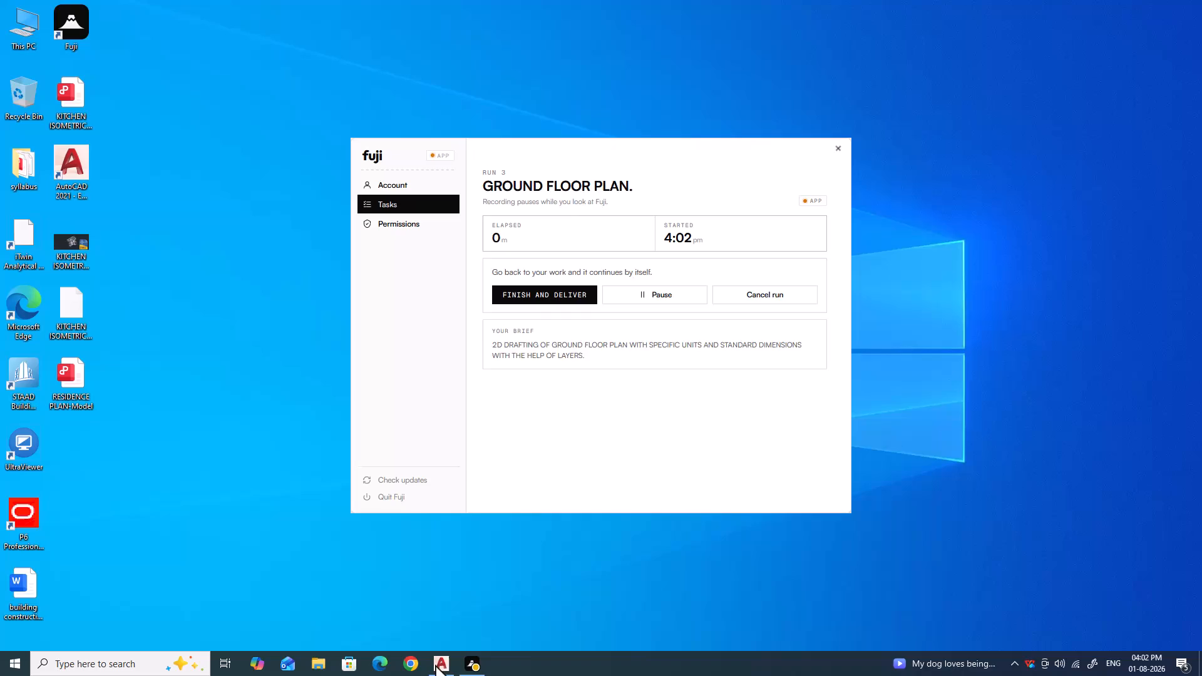
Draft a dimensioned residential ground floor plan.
Switch to AutoCAD with the empty Drawing1 open.
{"action": "left_click", "coordinate": [436, 668]}
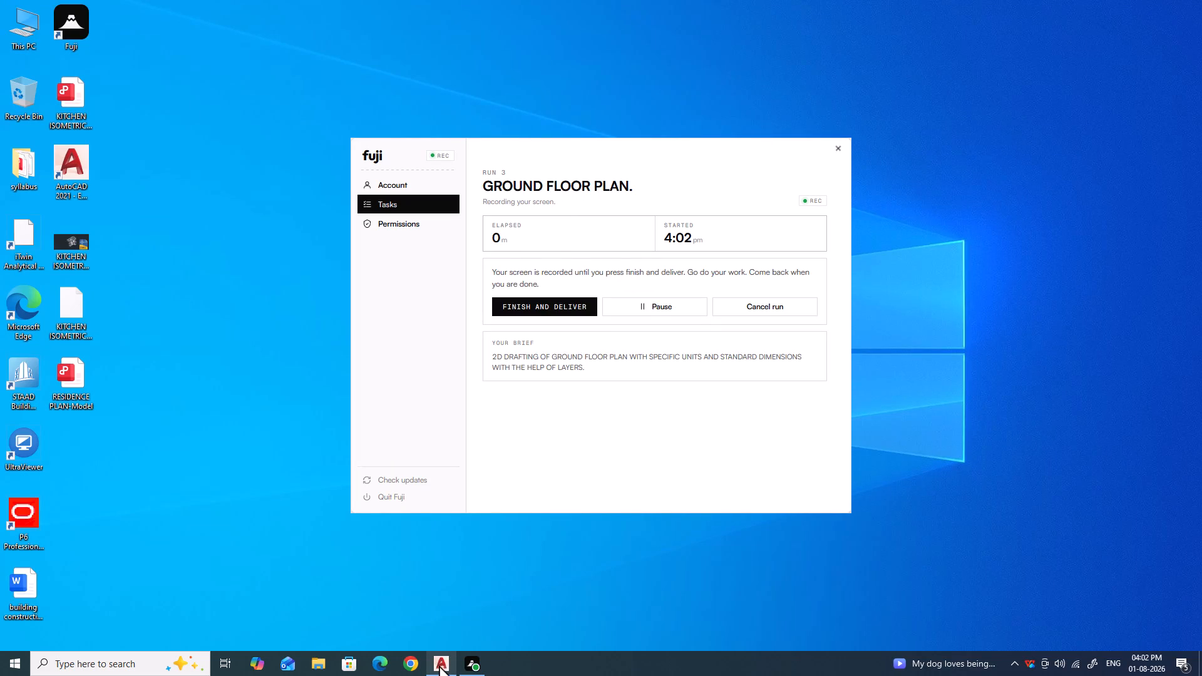
{"action": "left_click", "coordinate": [440, 664]}
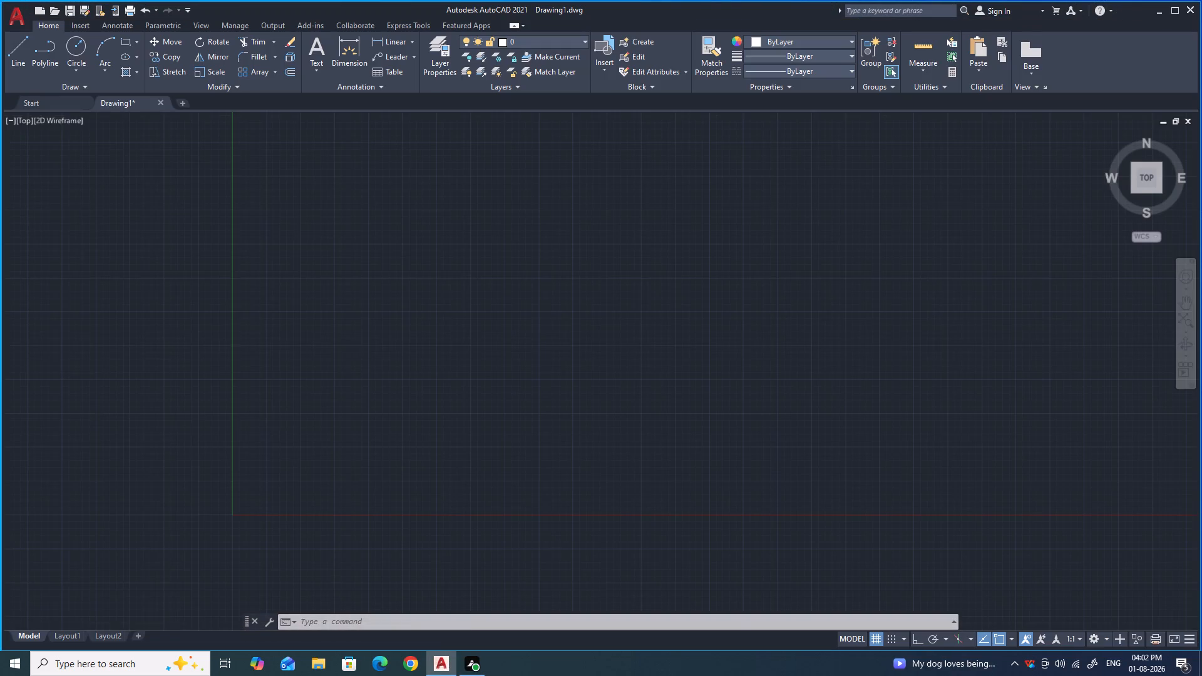
Configure the drawing units as Engineering length with 0'-0.00" precision and inches as the insertion scale.
{"action": "scroll", "coordinate": [254, 305], "scroll_direction": "down", "scroll_amount": 2}
{"action": "scroll", "coordinate": [322, 270], "scroll_direction": "up", "scroll_amount": 2}
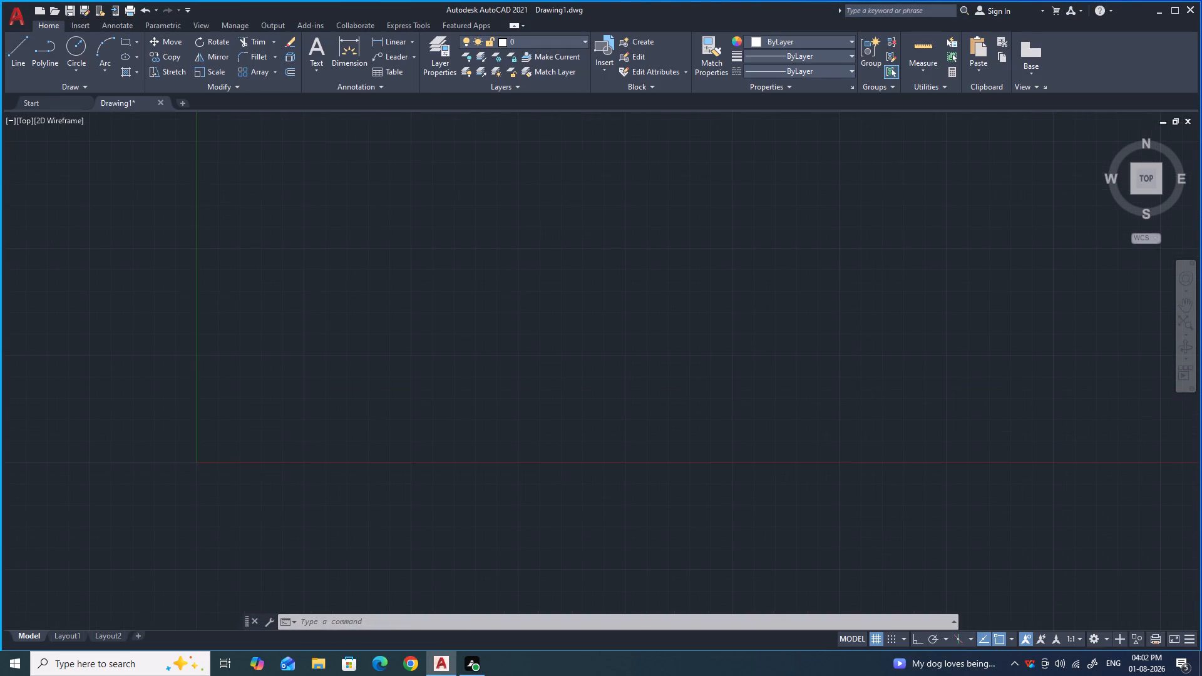
{"action": "type", "text": "UN"}
{"action": "key", "text": "Return"}
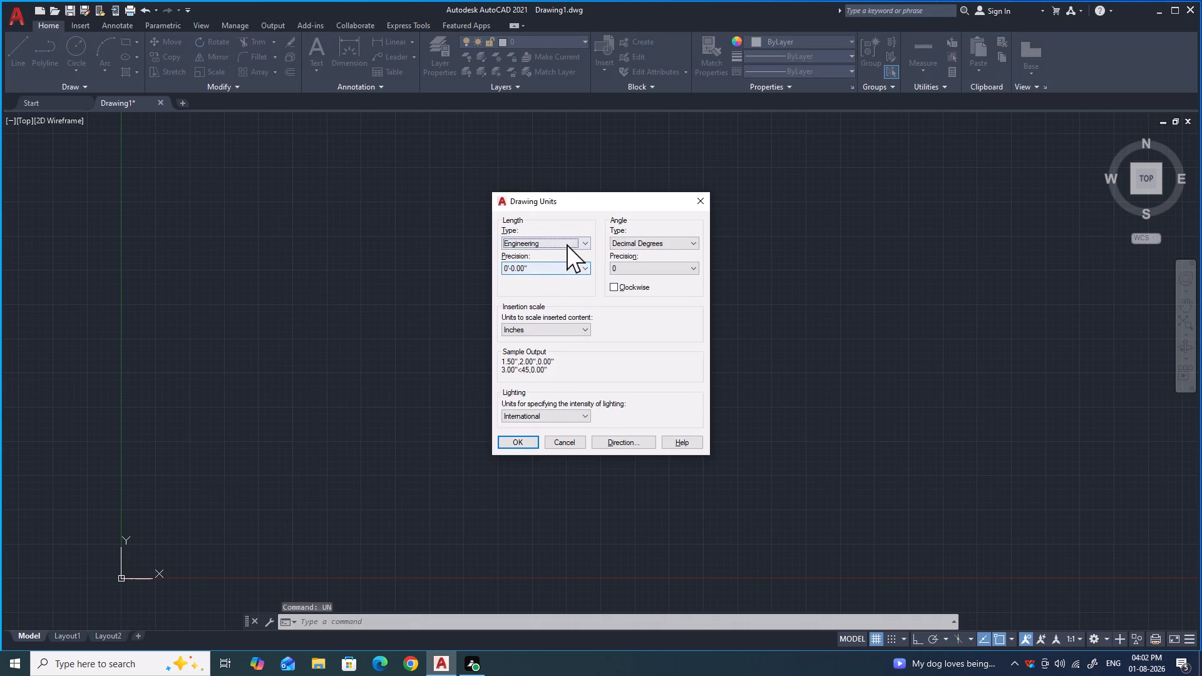
{"action": "left_click", "coordinate": [582, 242]}
{"action": "left_click", "coordinate": [547, 270]}
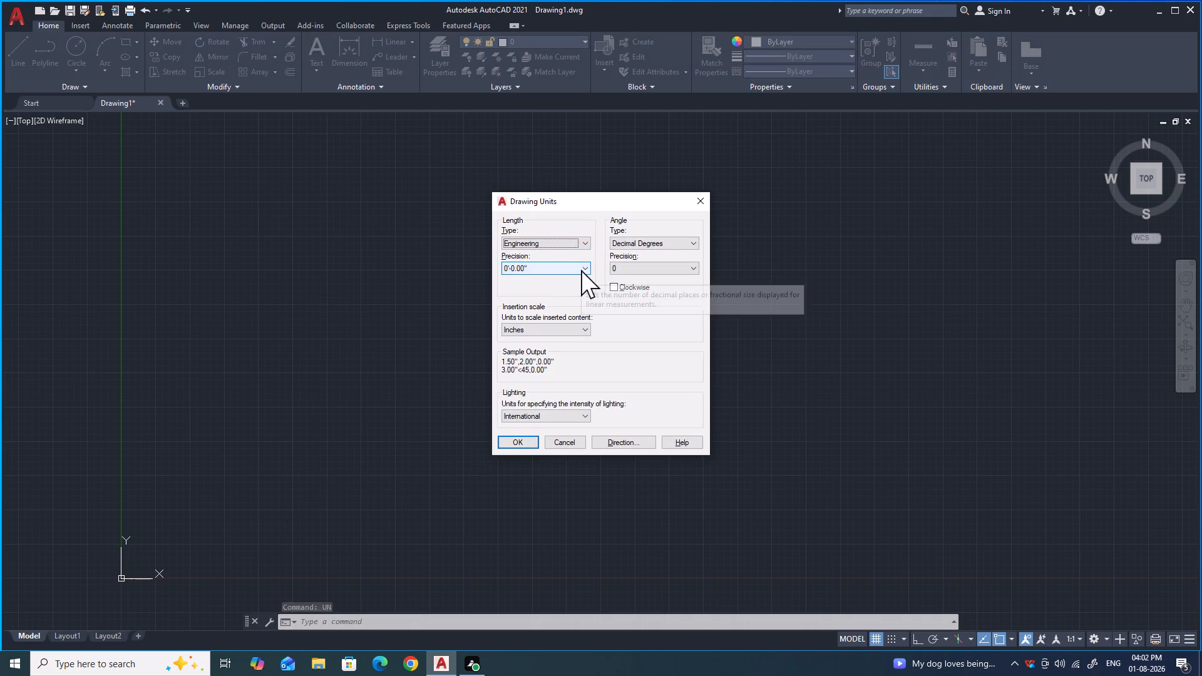
{"action": "left_click", "coordinate": [511, 440]}
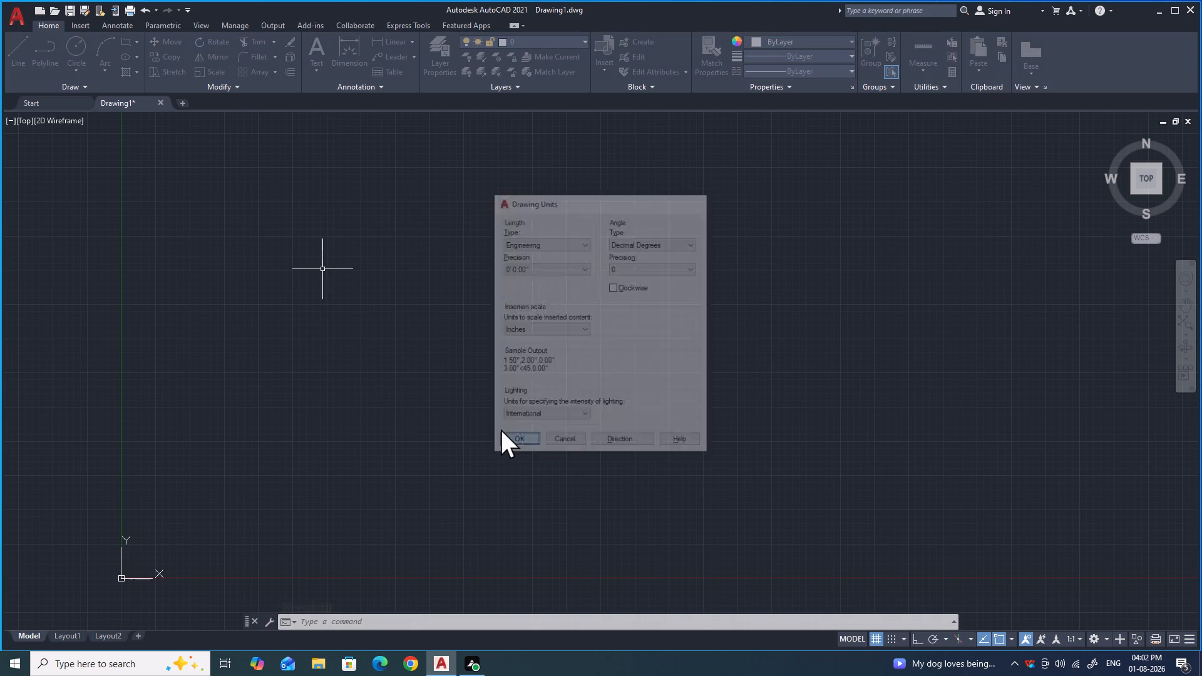
Configure the Standard dimension style's primary units as Engineering with 0'-0.00" precision and make the style current.
{"action": "key", "text": "d"}
{"action": "key", "text": "Return"}
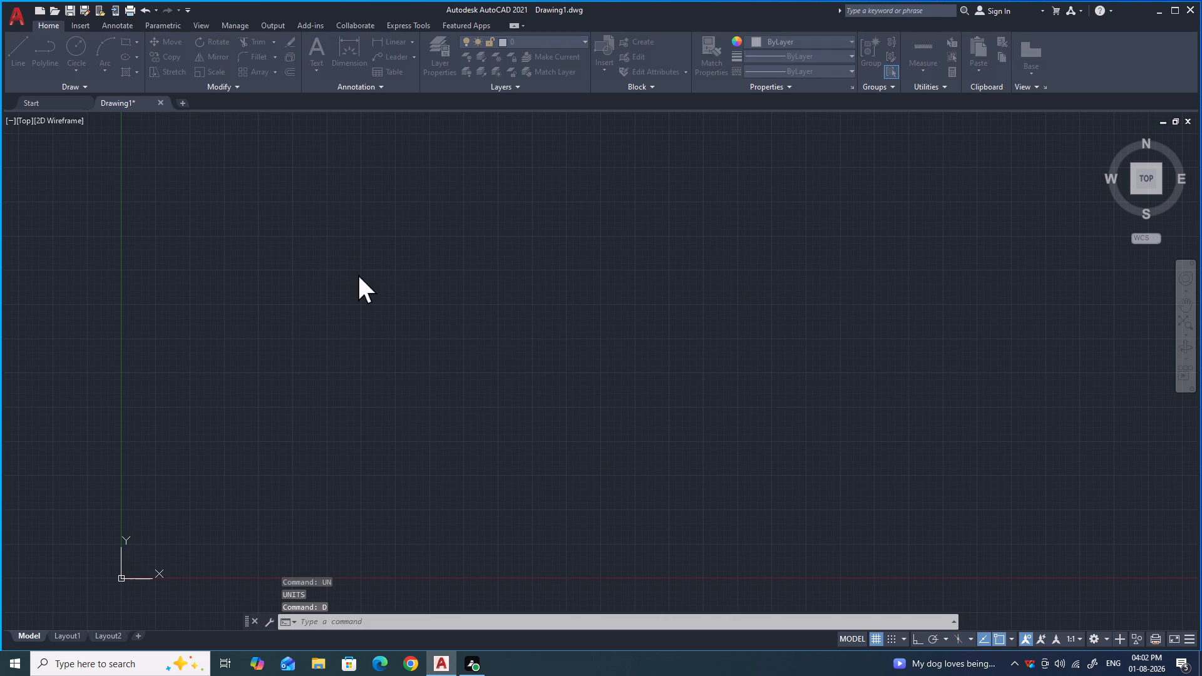
{"action": "left_click", "coordinate": [736, 302]}
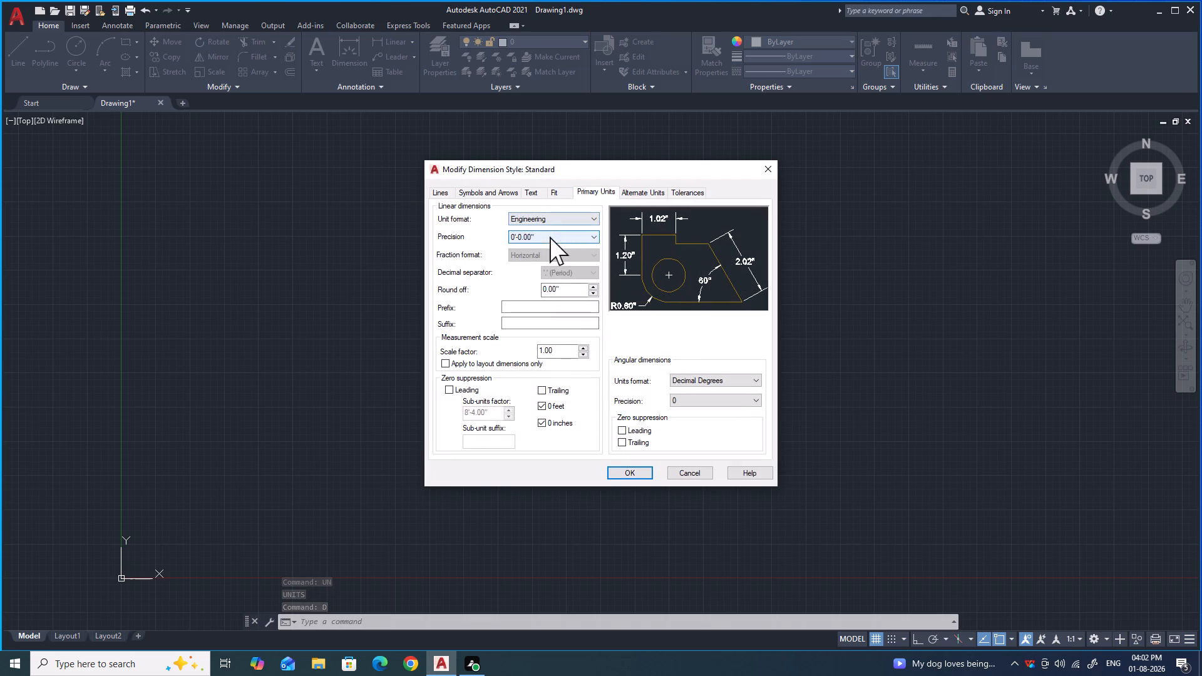
{"action": "left_click", "coordinate": [627, 473]}
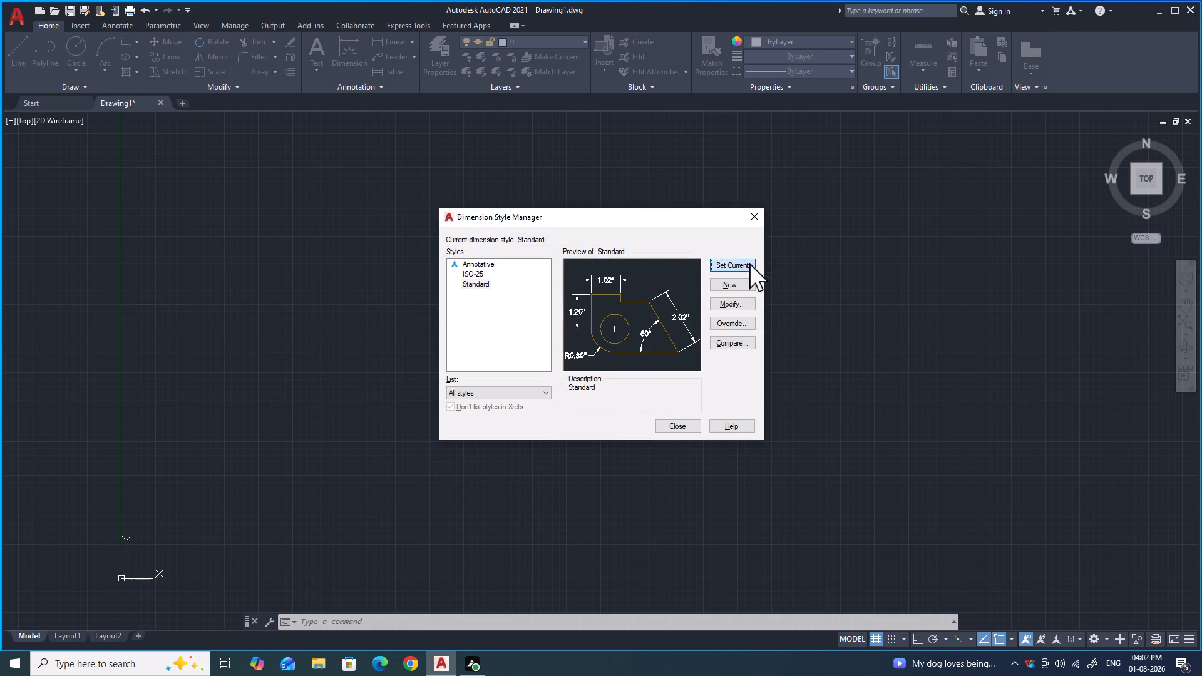
{"action": "left_click", "coordinate": [749, 263]}
{"action": "left_click", "coordinate": [672, 422]}
Draw a rectangle 31'-6" long and 30'-0" wide for the outer wall outline.
{"action": "scroll", "coordinate": [332, 247], "scroll_direction": "down", "scroll_amount": 2}
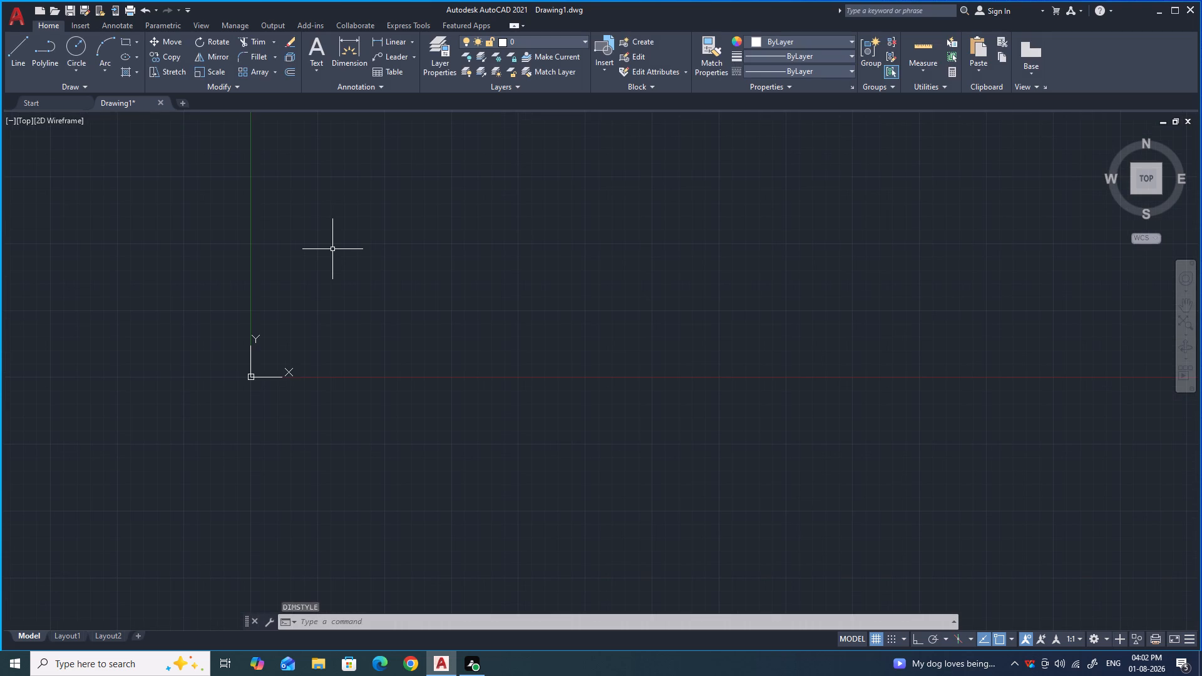
{"action": "type", "text": "REC"}
{"action": "key", "text": "Return"}
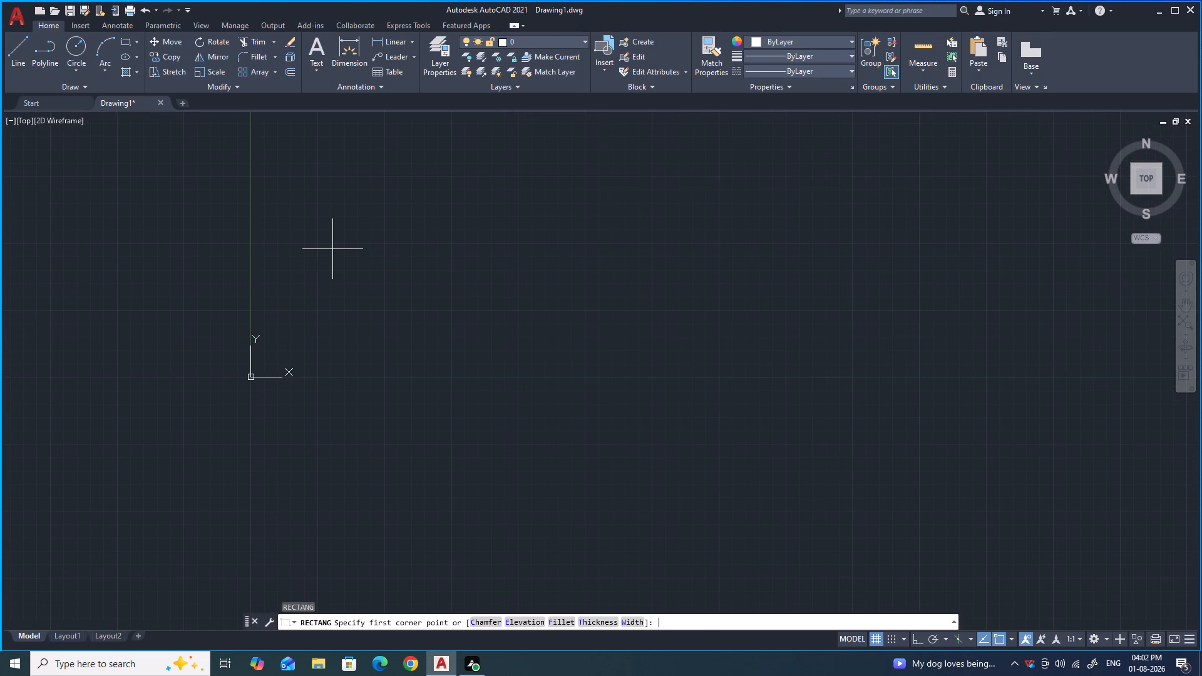
{"action": "left_click", "coordinate": [355, 182]}
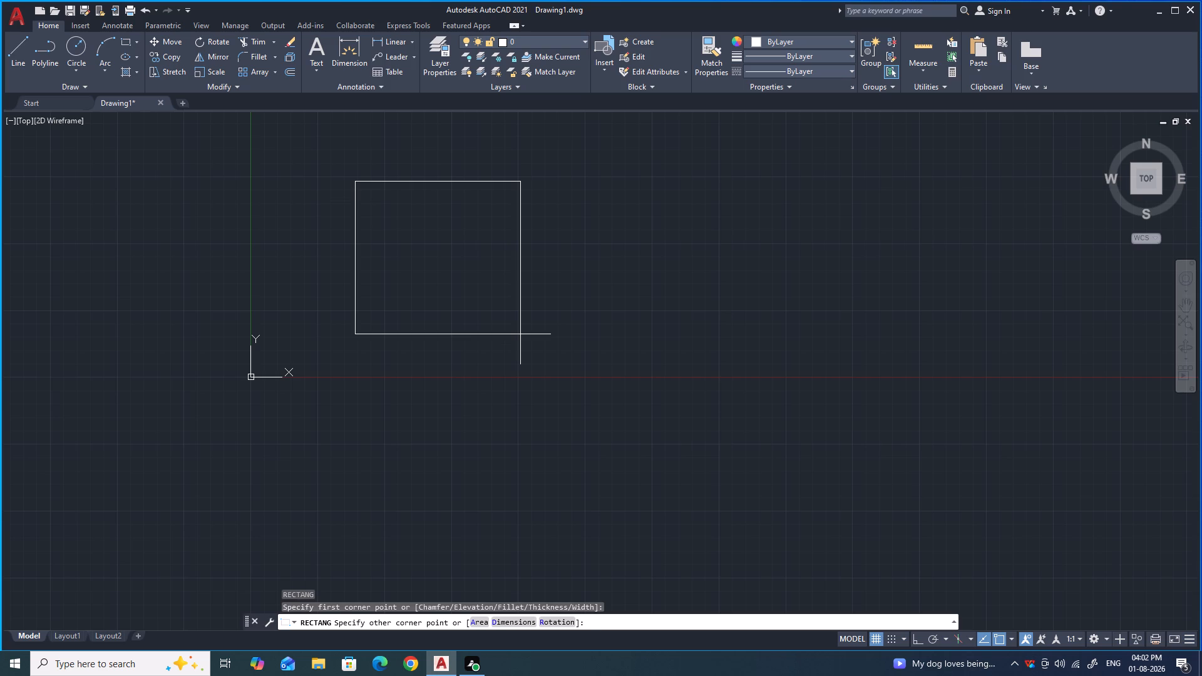
{"action": "key", "text": "d"}
{"action": "key", "text": "Return"}
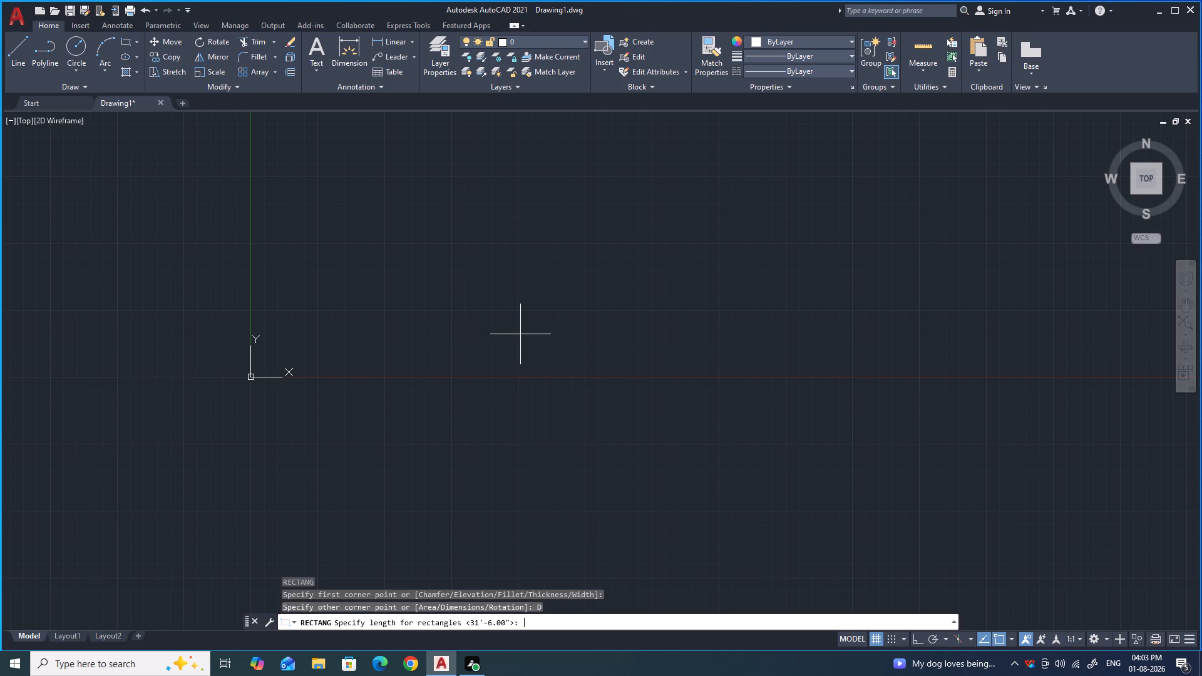
{"action": "key", "text": "space"}
{"action": "key", "text": "space"}
{"action": "left_click", "coordinate": [525, 334]}
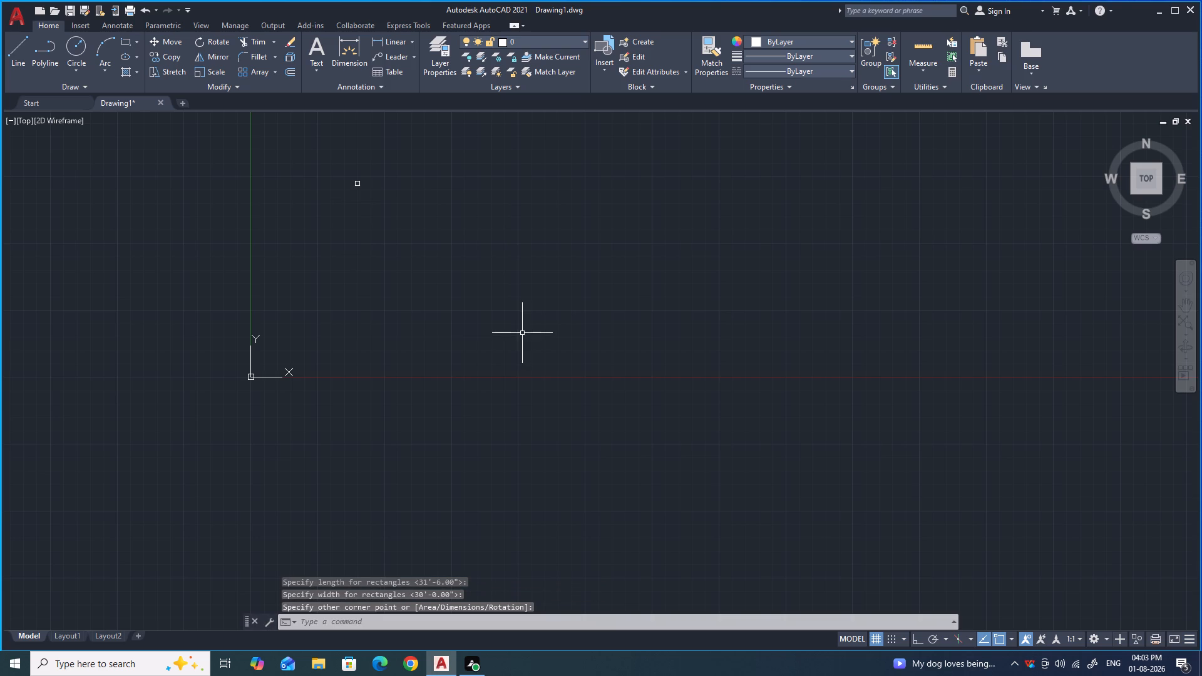
Offset the outer wall rectangle 9" inward to form the wall thickness.
{"action": "scroll", "coordinate": [351, 173], "scroll_direction": "up", "scroll_amount": 8}
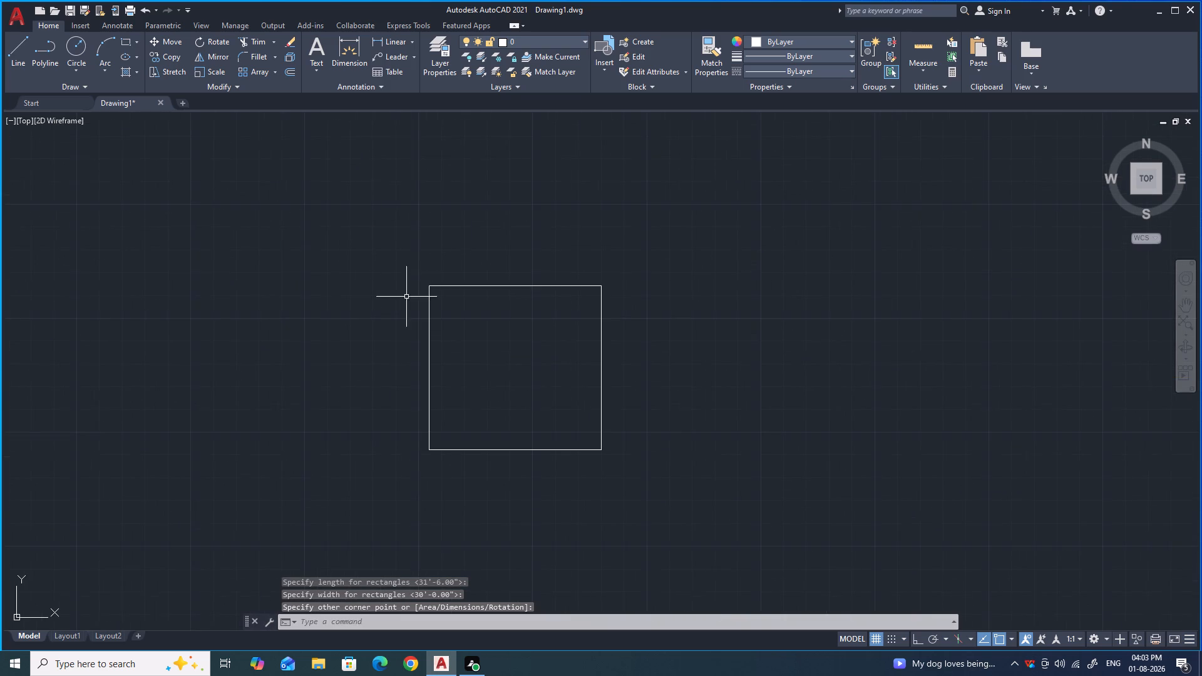
{"action": "scroll", "coordinate": [406, 297], "scroll_direction": "up", "scroll_amount": 2}
{"action": "scroll", "coordinate": [413, 252], "scroll_direction": "down", "scroll_amount": 2}
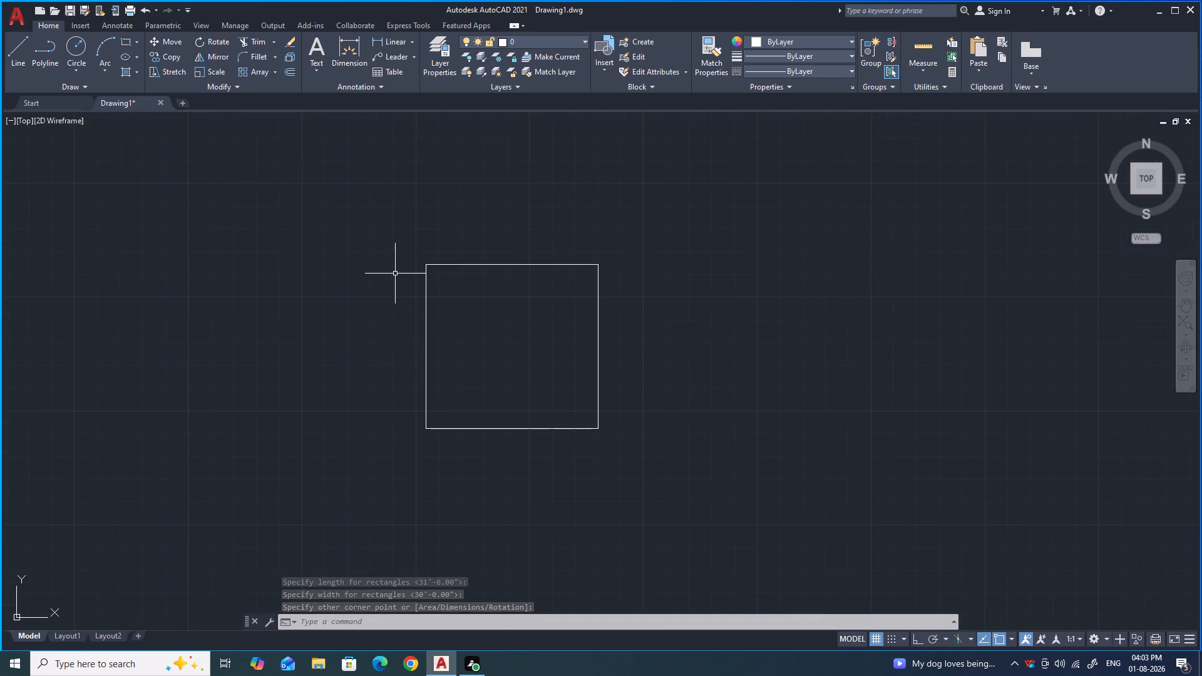
{"action": "scroll", "coordinate": [413, 283], "scroll_direction": "up", "scroll_amount": 1}
{"action": "scroll", "coordinate": [440, 371], "scroll_direction": "down", "scroll_amount": 1}
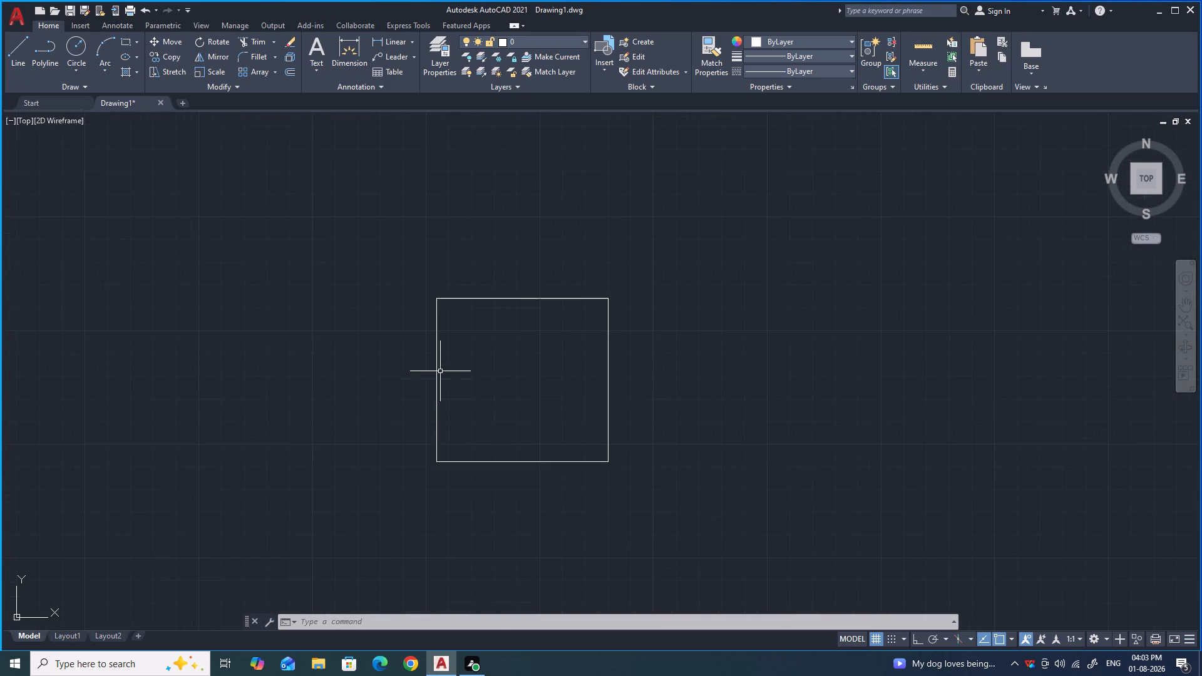
{"action": "scroll", "coordinate": [525, 396], "scroll_direction": "up", "scroll_amount": 1}
{"action": "key", "text": "o"}
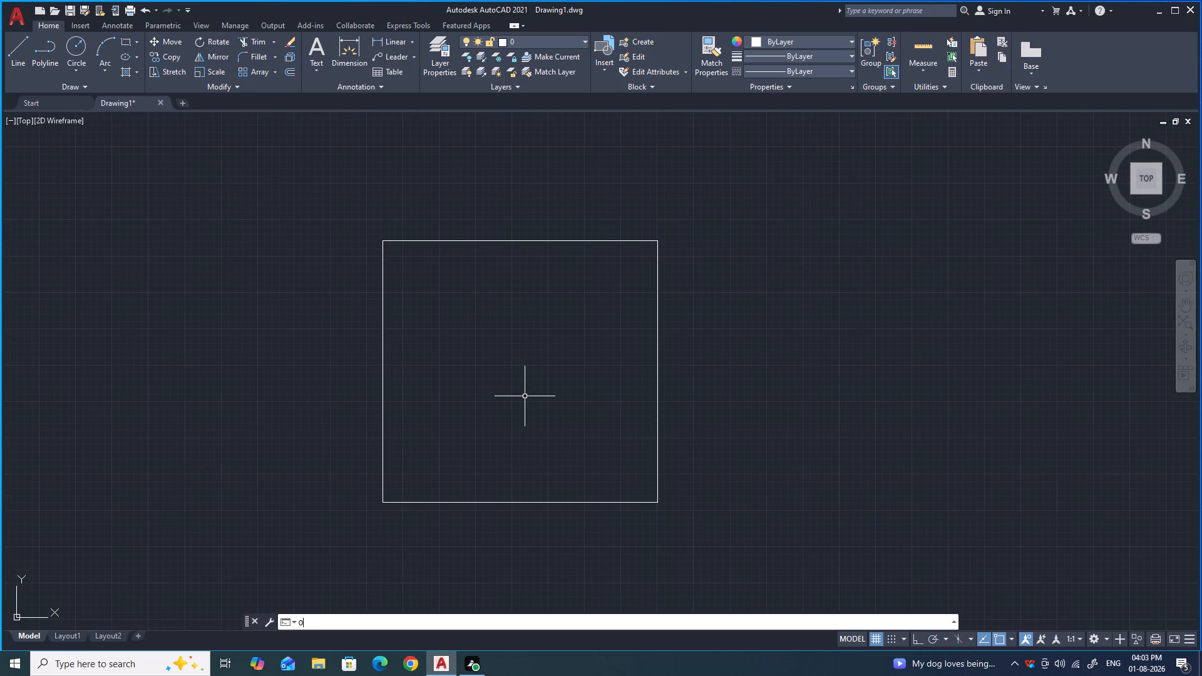
{"action": "key", "text": "Return"}
{"action": "key", "text": "9"}
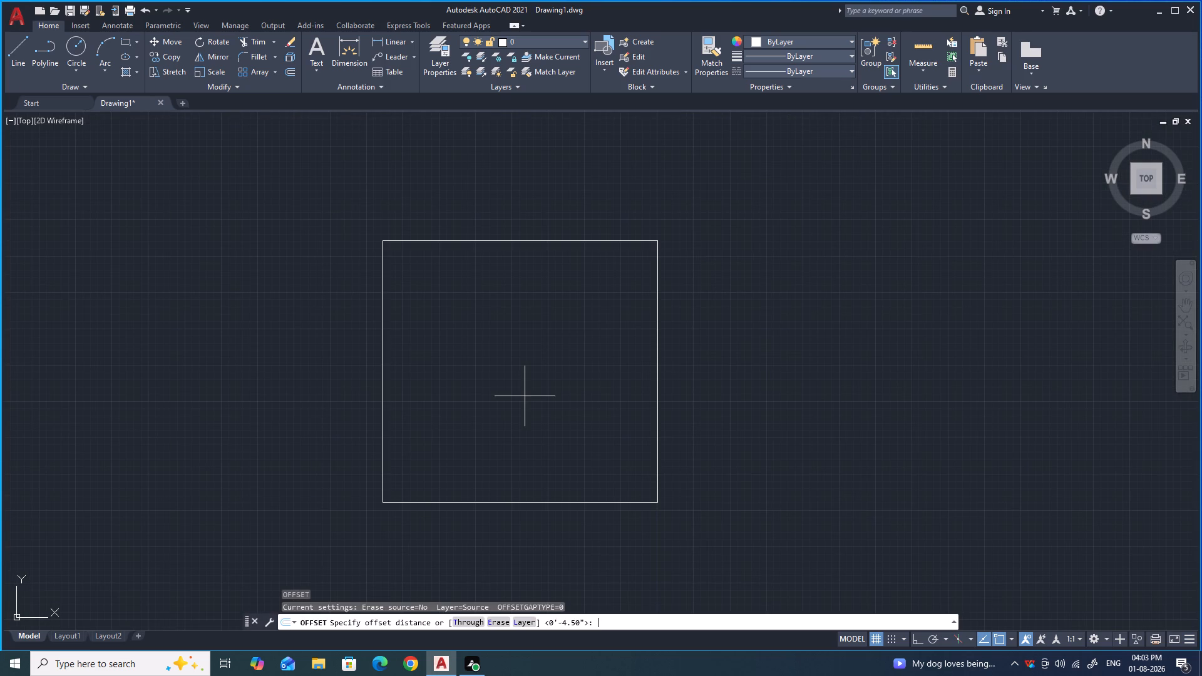
{"action": "key", "text": "Return"}
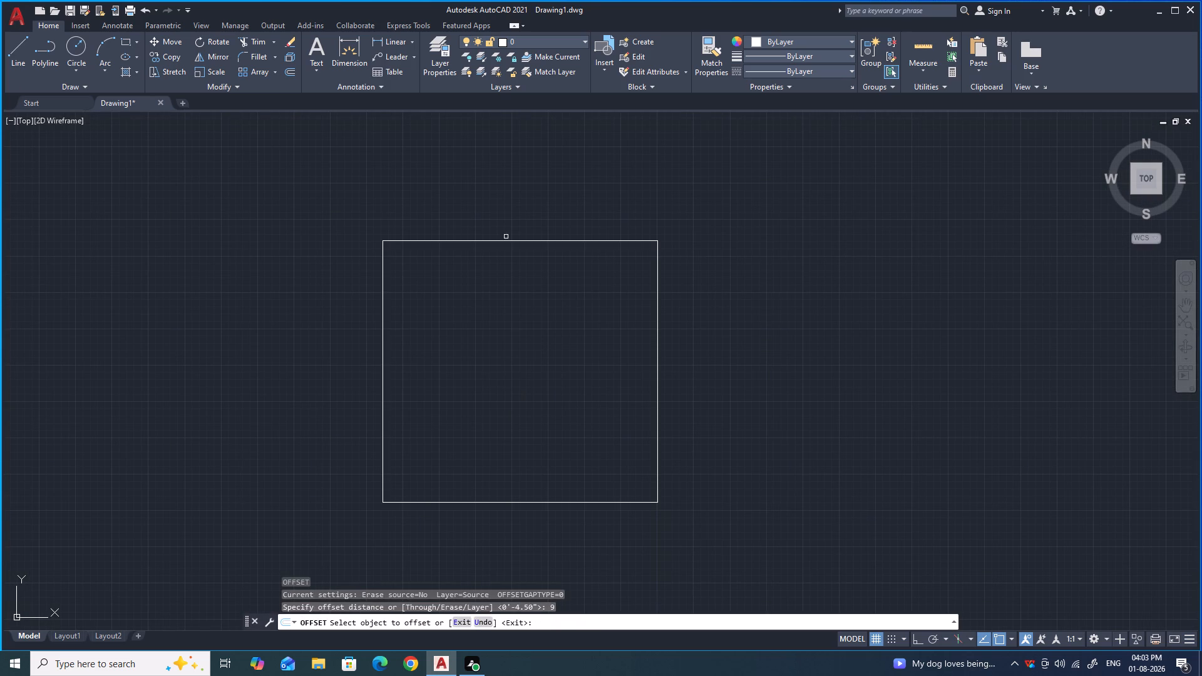
{"action": "left_click", "coordinate": [506, 240]}
{"action": "left_click", "coordinate": [502, 274]}
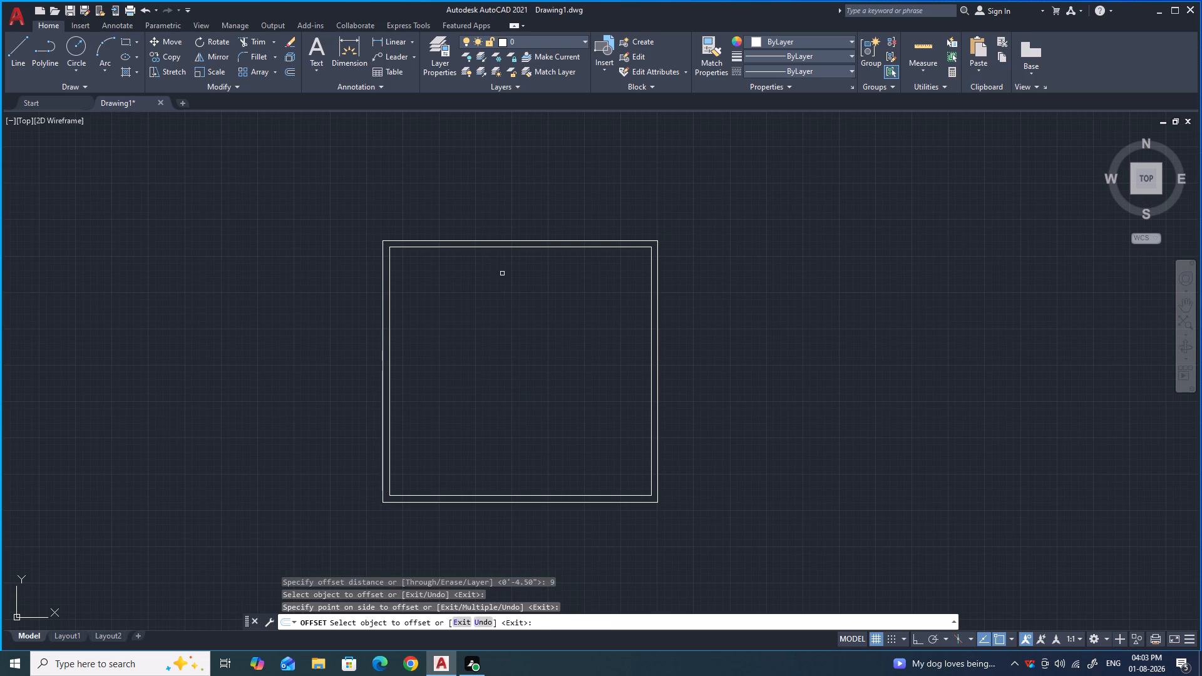
{"action": "key", "text": "Escape"}
Explode the inner wall rectangle into separate lines.
{"action": "left_click", "coordinate": [463, 248]}
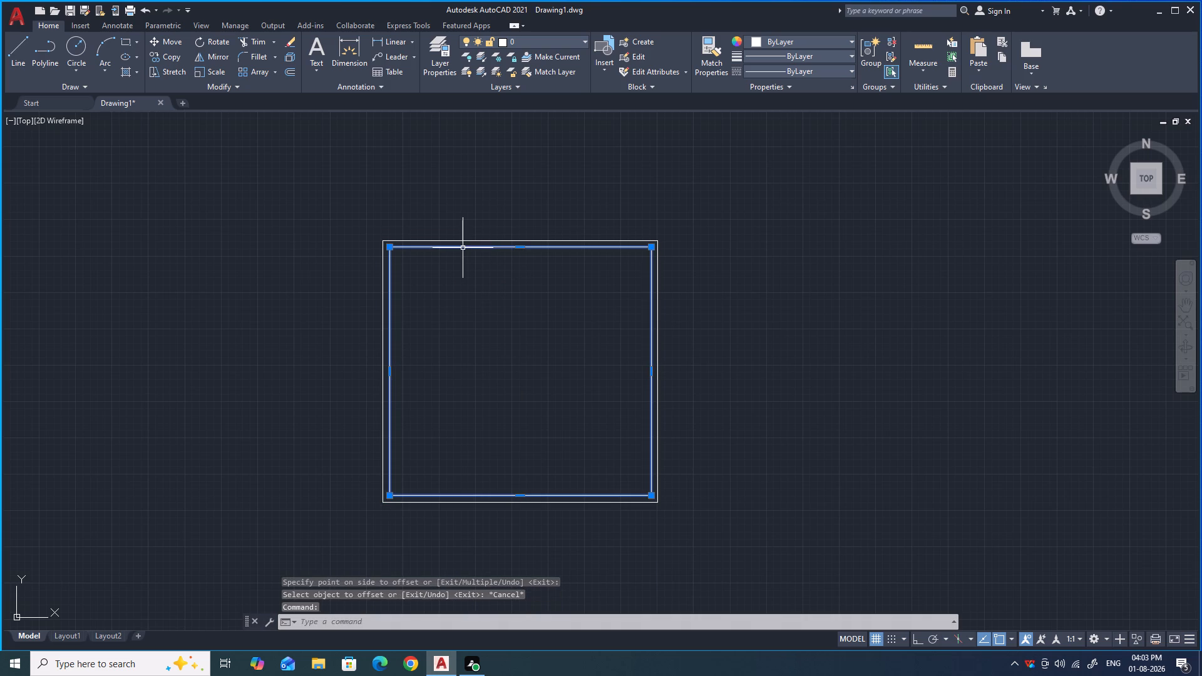
{"action": "key", "text": "x"}
{"action": "key", "text": "Return"}
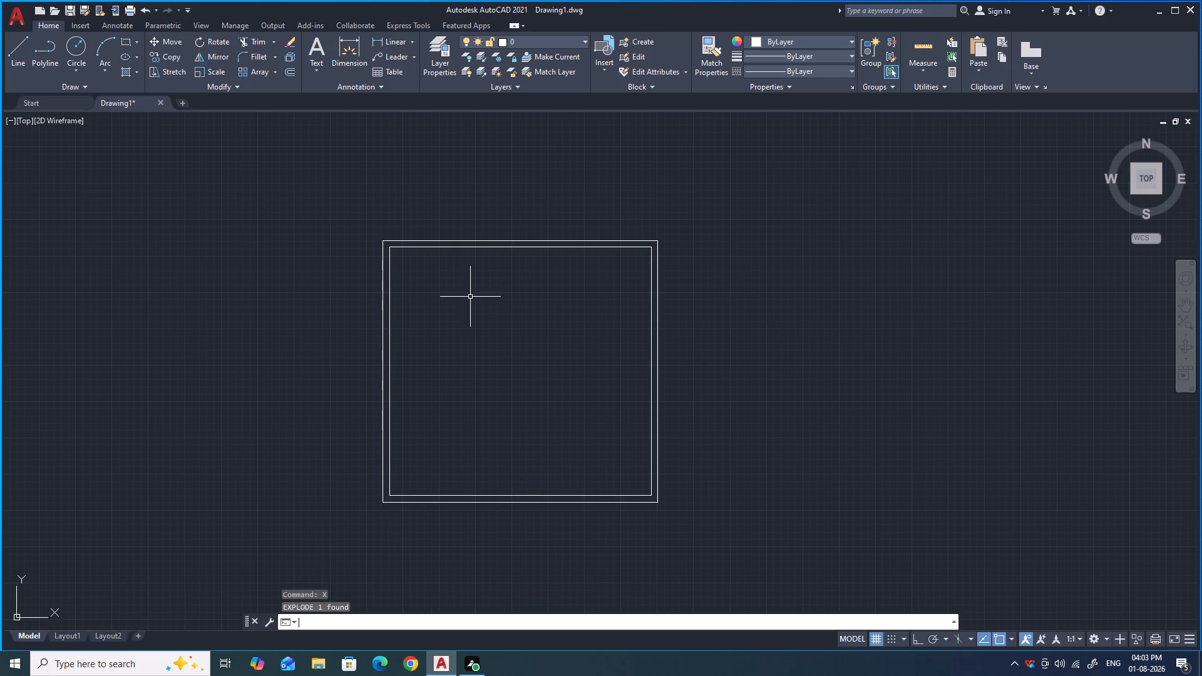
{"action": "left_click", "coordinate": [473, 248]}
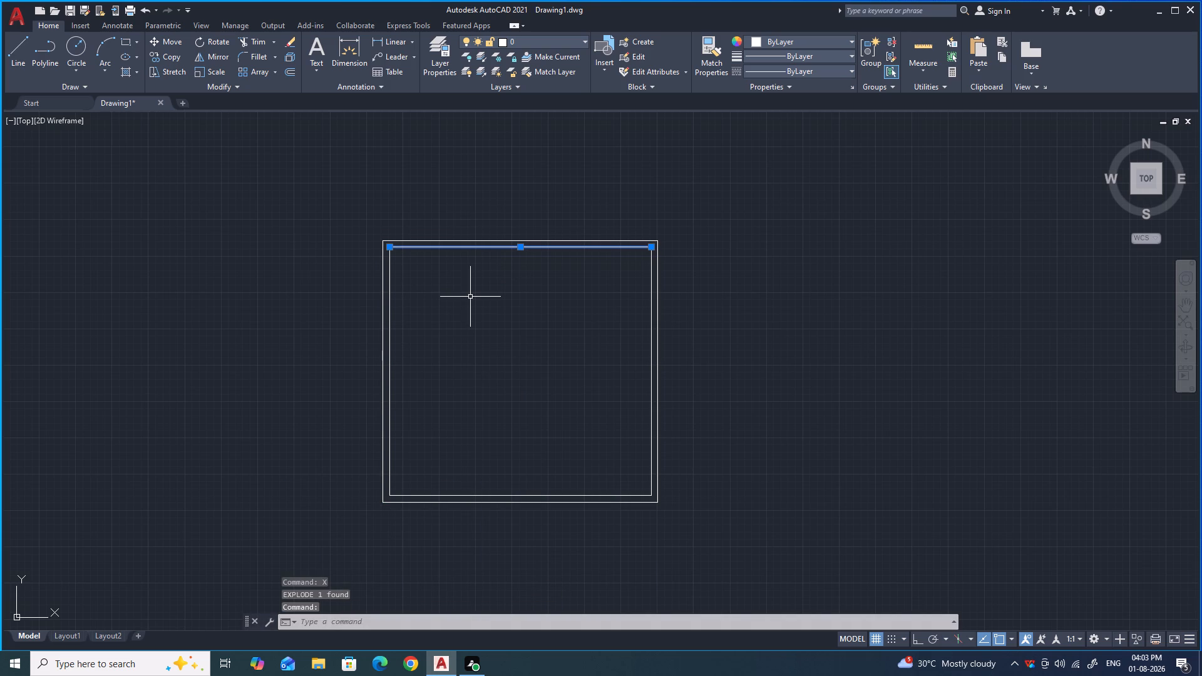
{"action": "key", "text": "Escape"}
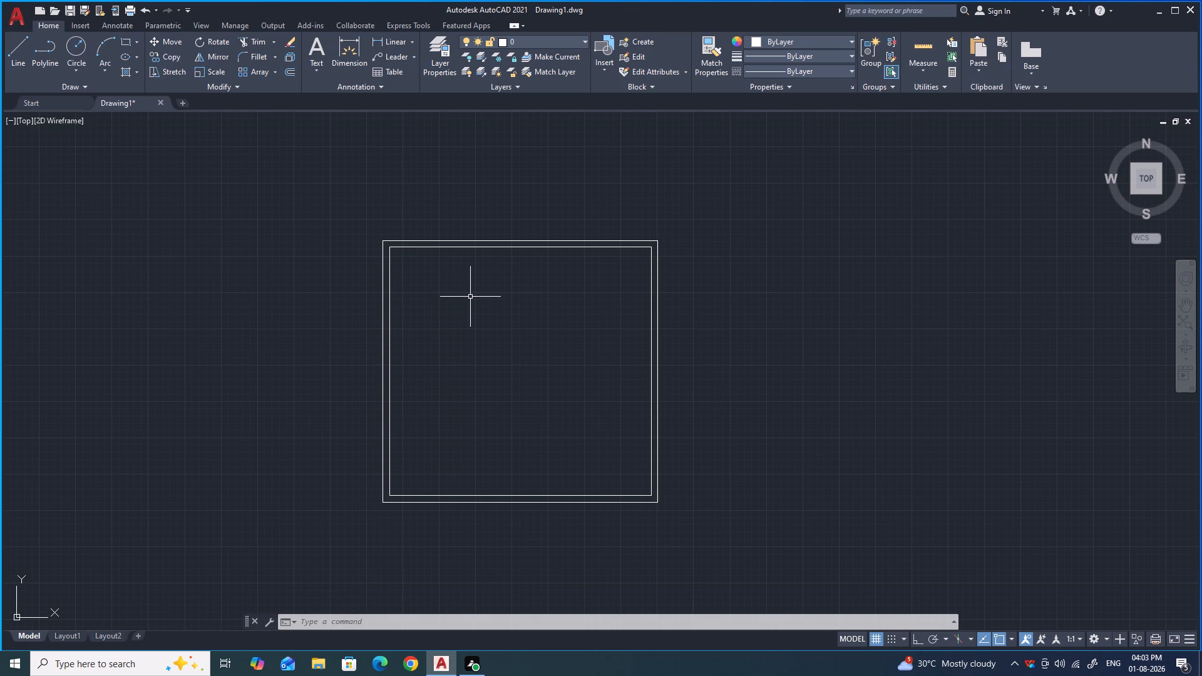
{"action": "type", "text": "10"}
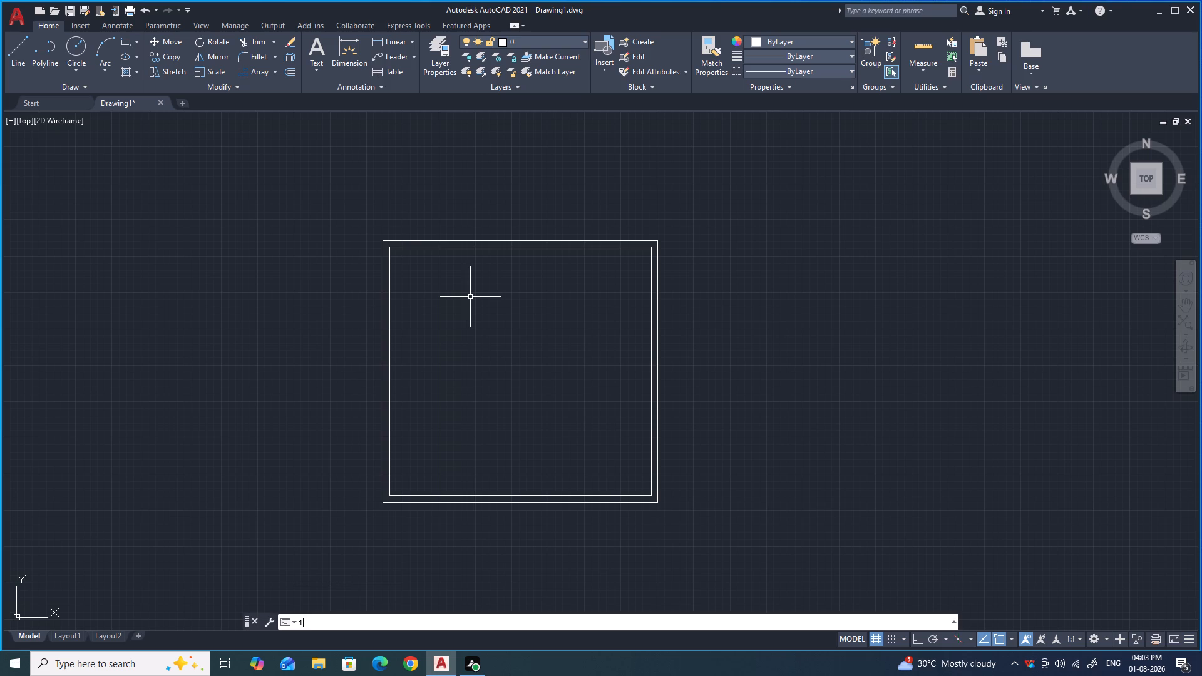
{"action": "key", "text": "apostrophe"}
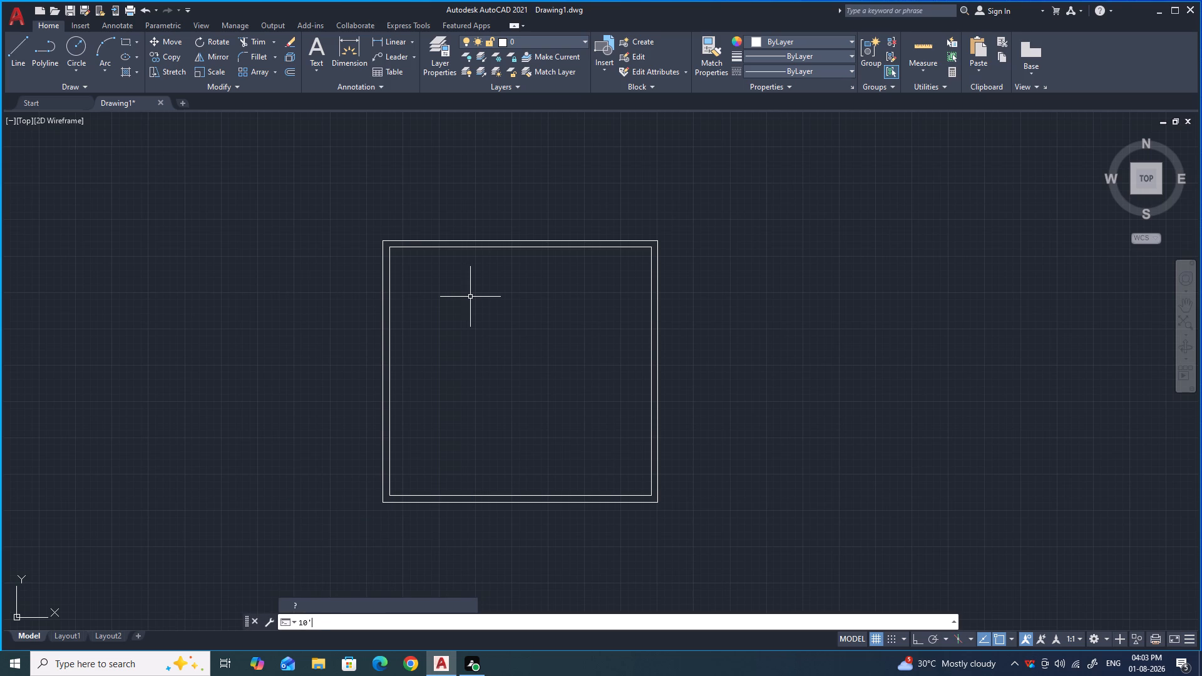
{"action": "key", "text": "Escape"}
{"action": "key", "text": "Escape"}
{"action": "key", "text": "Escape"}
Offset the upper inner wall line 10' downward into the plan.
{"action": "key", "text": "o"}
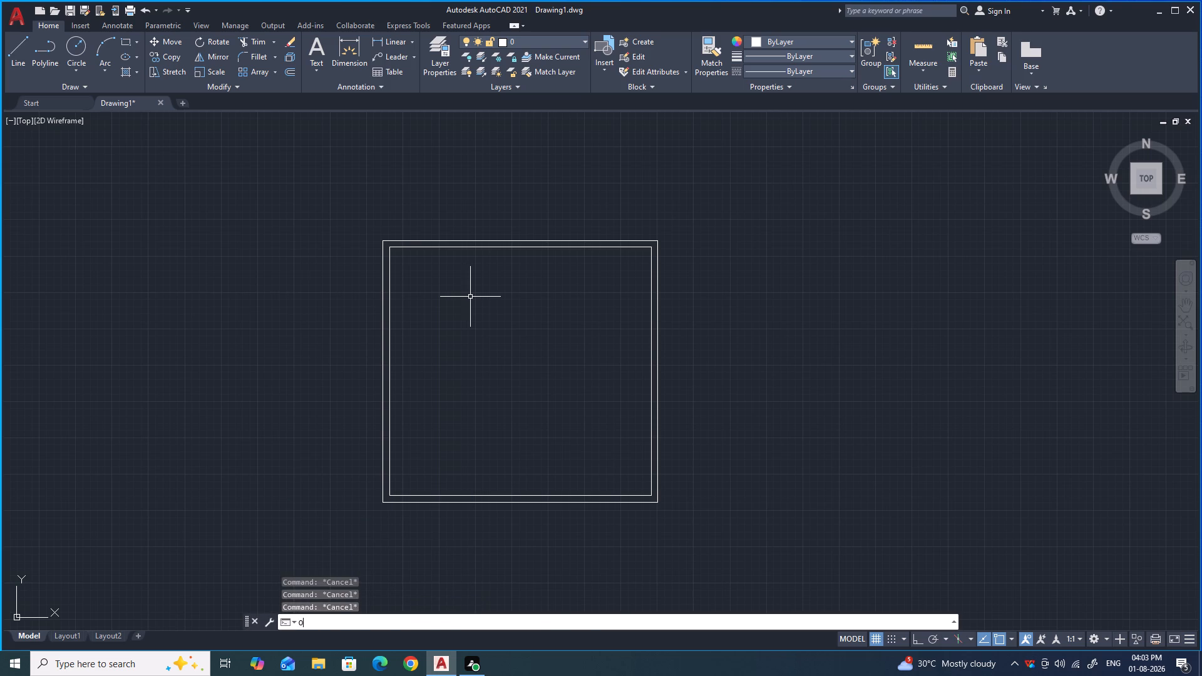
{"action": "key", "text": "Return"}
{"action": "type", "text": "10"}
{"action": "key", "text": "apostrophe"}
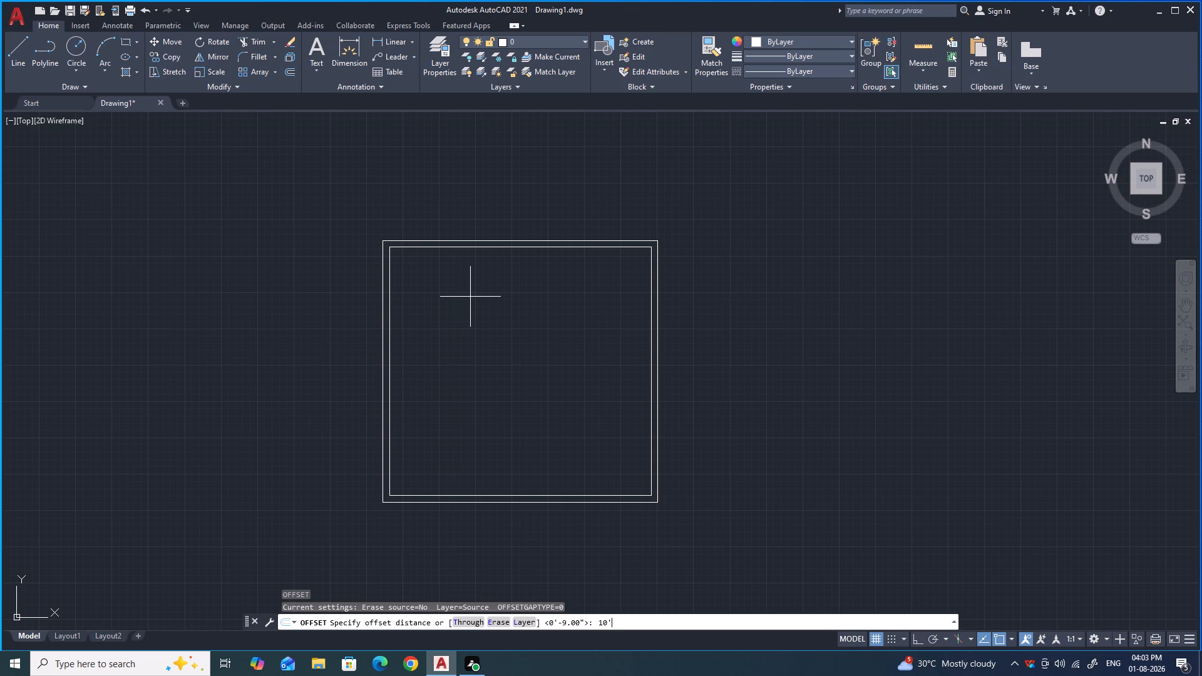
{"action": "key", "text": "Return"}
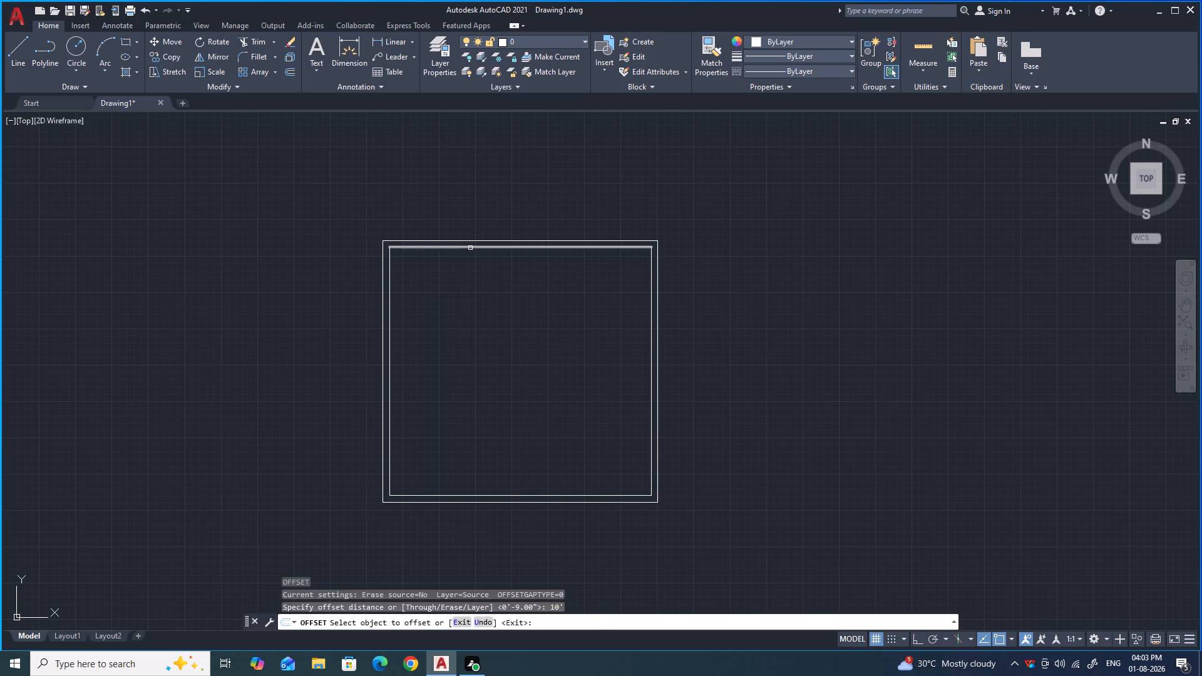
{"action": "left_click", "coordinate": [470, 248]}
{"action": "left_click", "coordinate": [462, 295]}
{"action": "key", "text": "space"}
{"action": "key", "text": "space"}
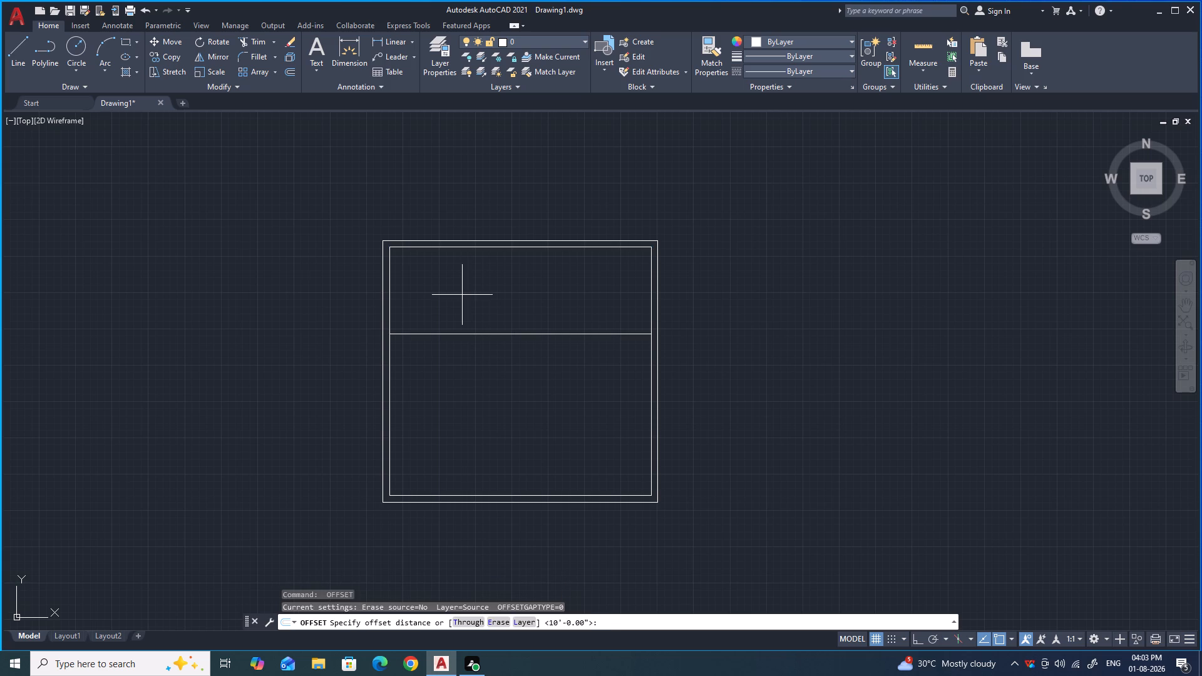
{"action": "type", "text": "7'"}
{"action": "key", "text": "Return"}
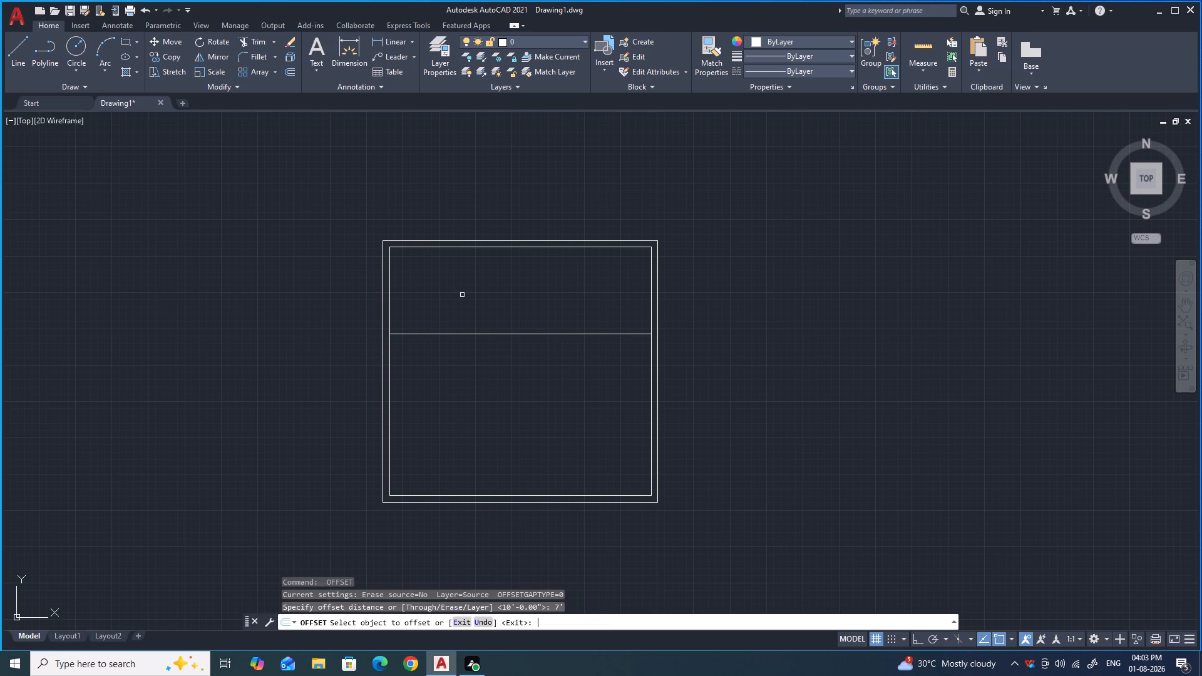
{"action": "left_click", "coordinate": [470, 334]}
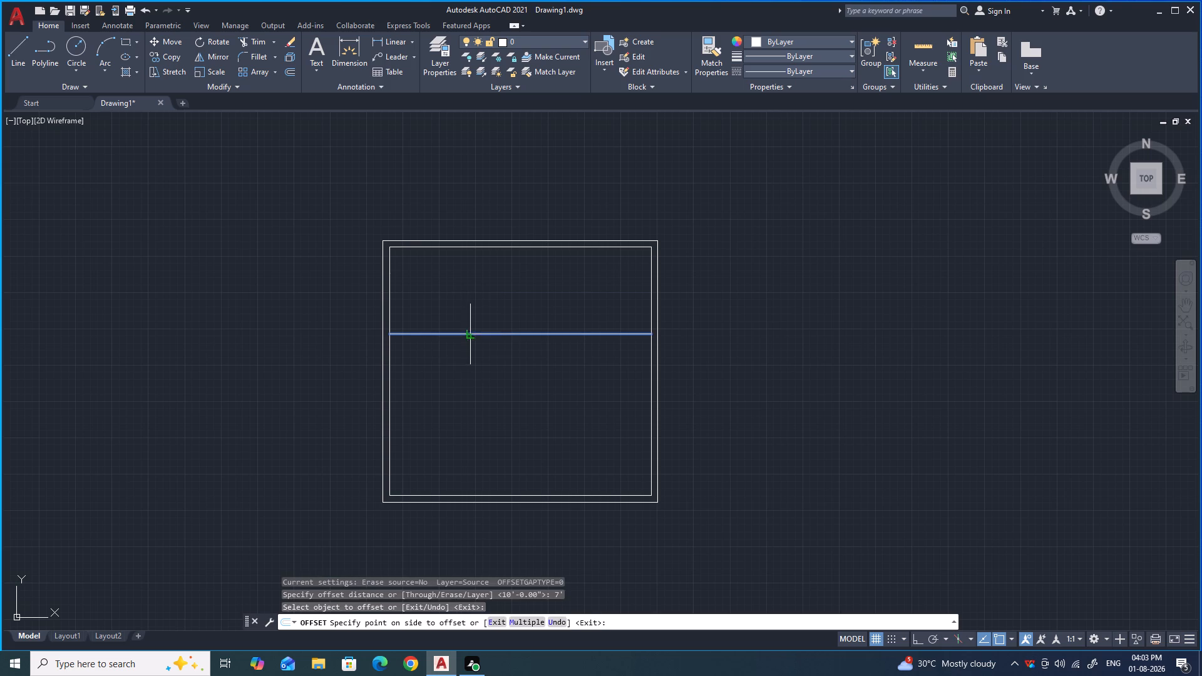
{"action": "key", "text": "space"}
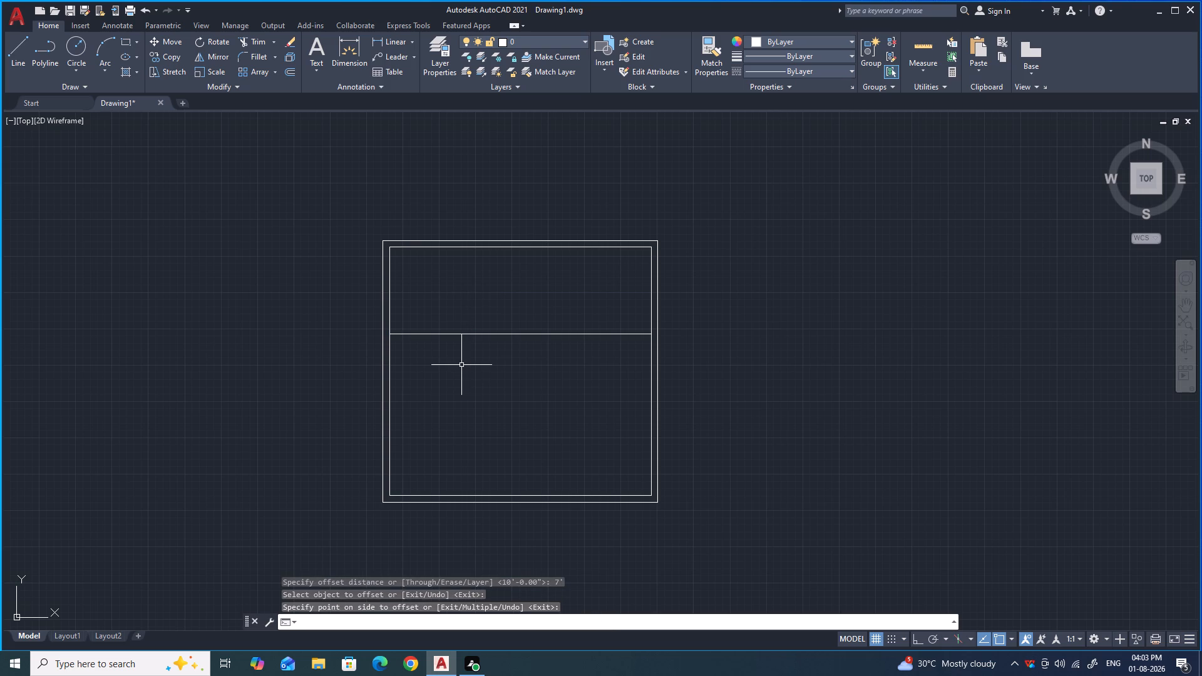
Offset the horizontal interior wall line 4.5" downward to form the first partition's thickness.
{"action": "key", "text": "o"}
{"action": "key", "text": "Return"}
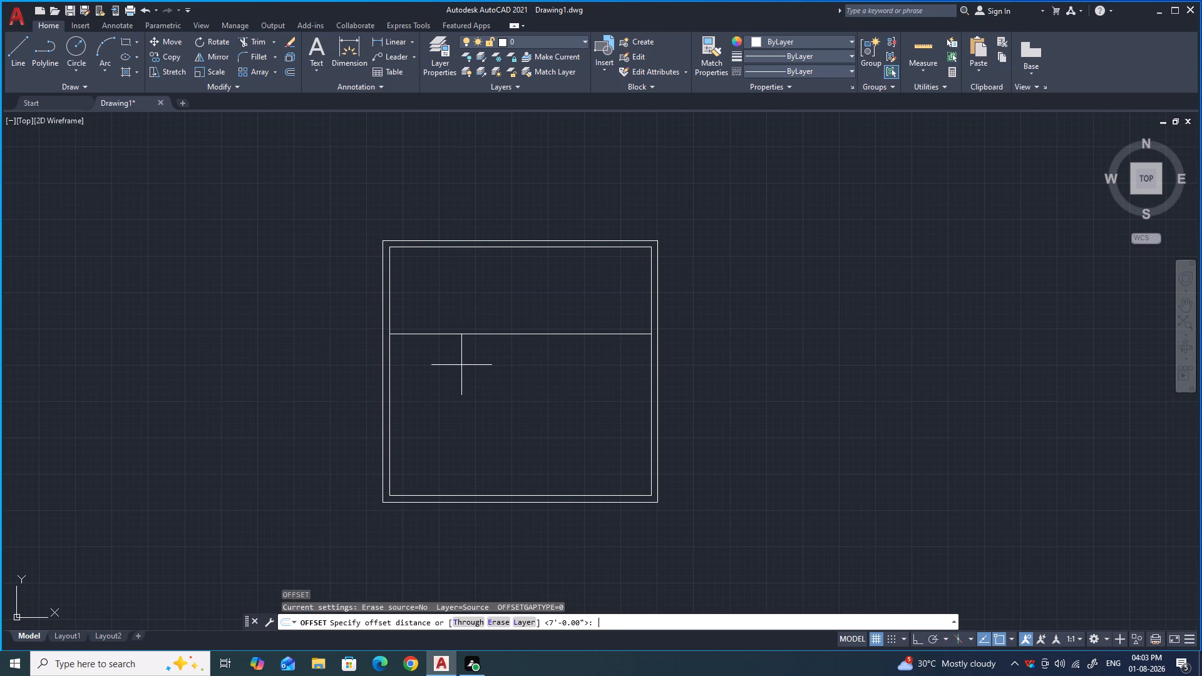
{"action": "type", "text": "4.5"}
{"action": "key", "text": "Return"}
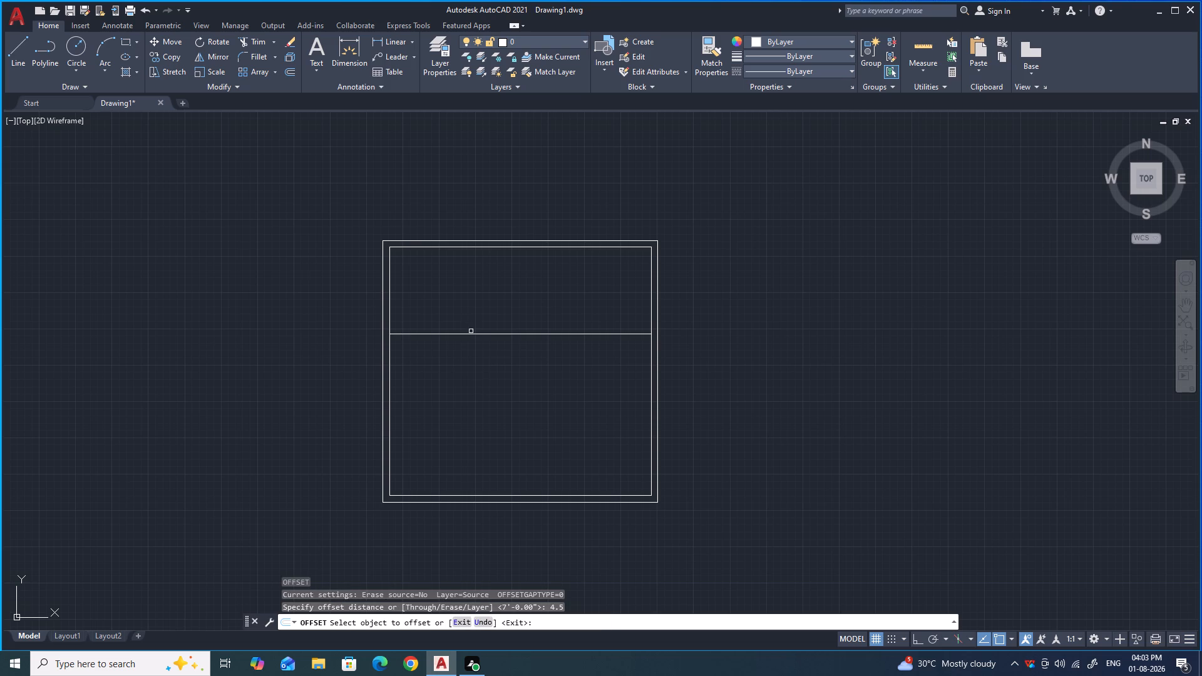
{"action": "left_click", "coordinate": [471, 332]}
{"action": "left_click", "coordinate": [468, 362]}
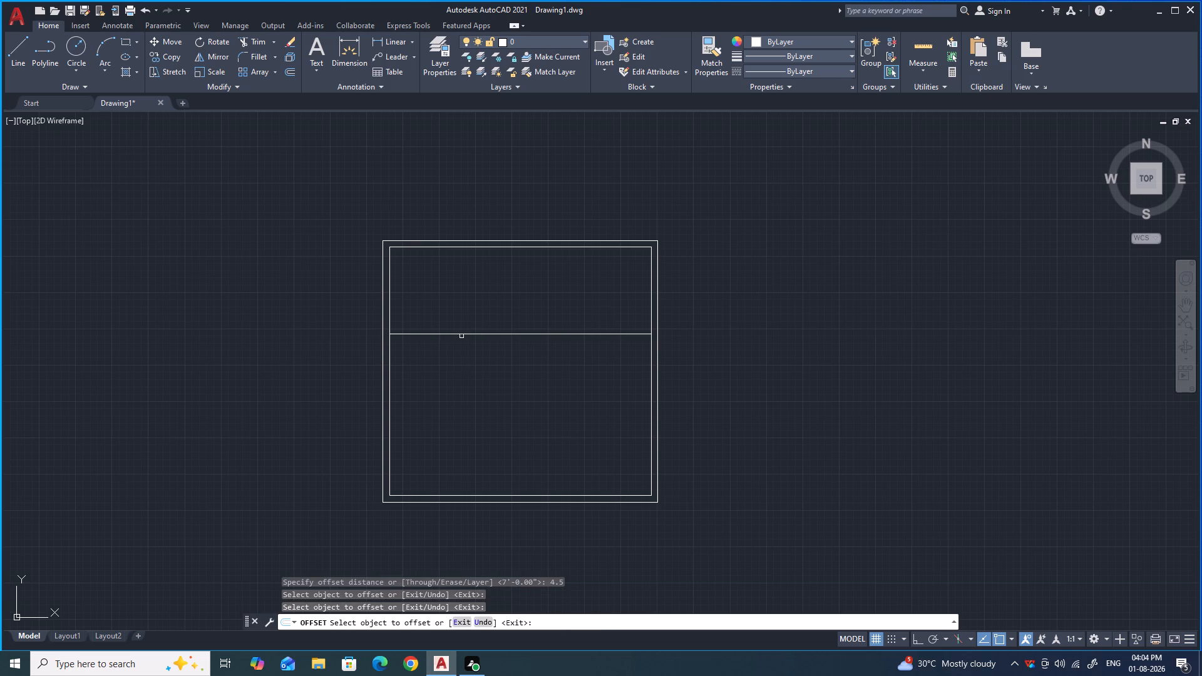
{"action": "left_click", "coordinate": [469, 334]}
{"action": "left_click", "coordinate": [465, 359]}
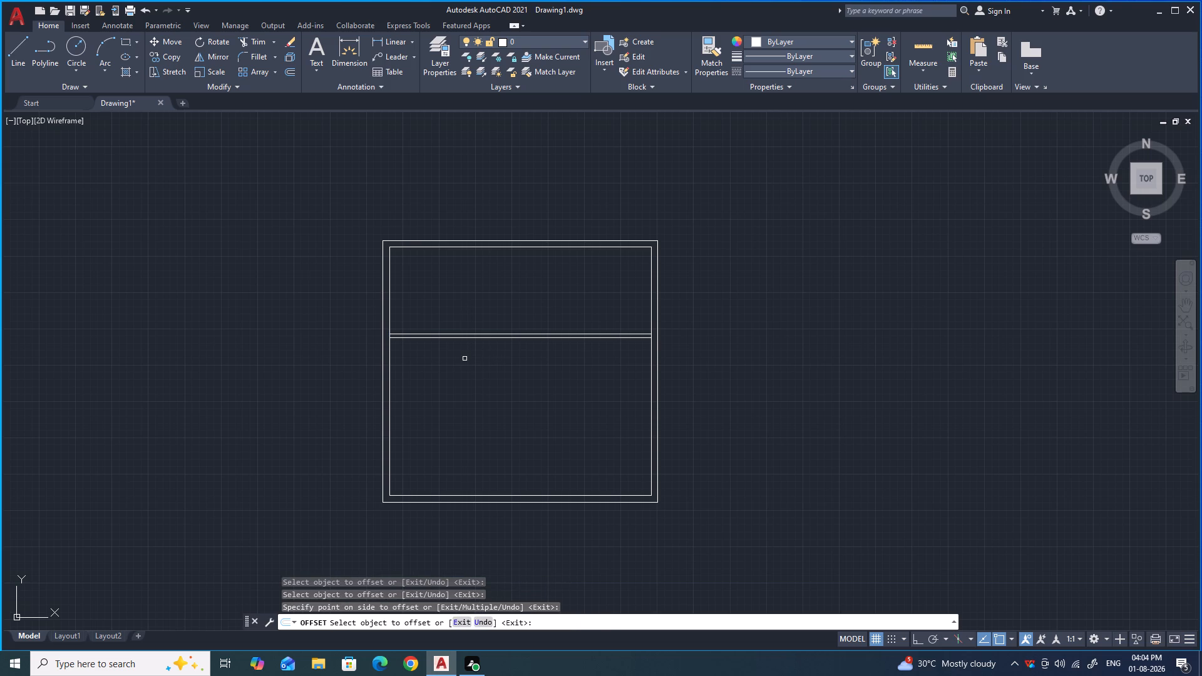
{"action": "key", "text": "space"}
Offset the lower line of the horizontal partition 7' downward to set the depth of the second room.
{"action": "key", "text": "space"}
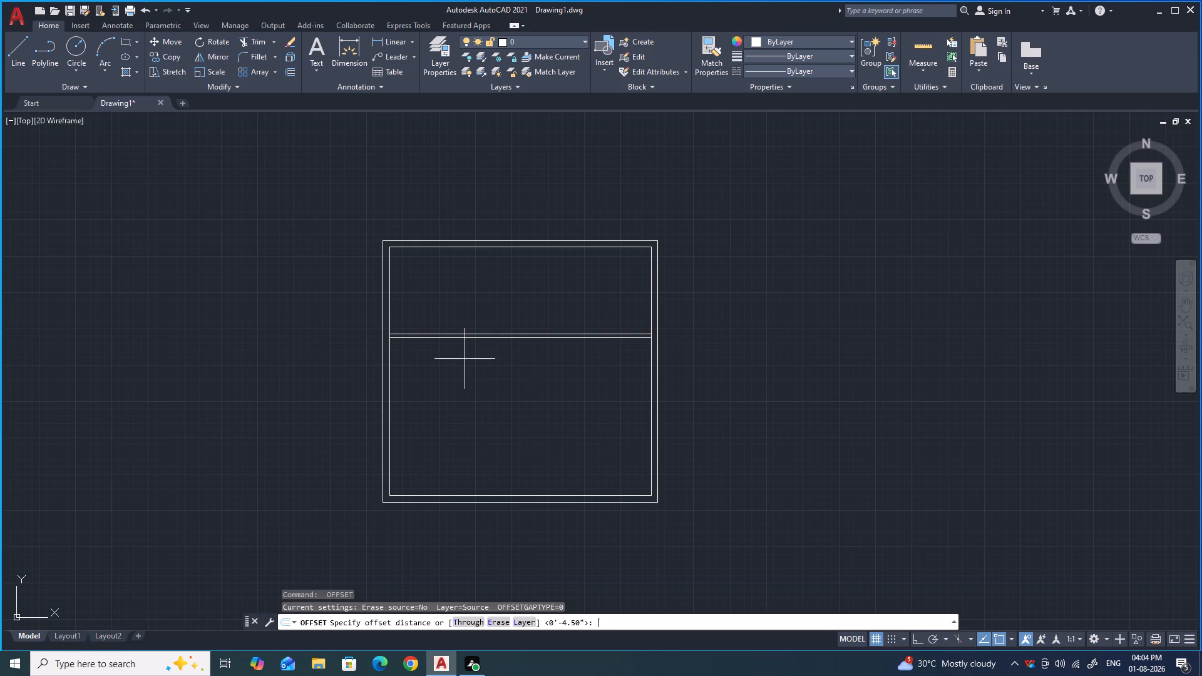
{"action": "type", "text": "7'"}
{"action": "key", "text": "Return"}
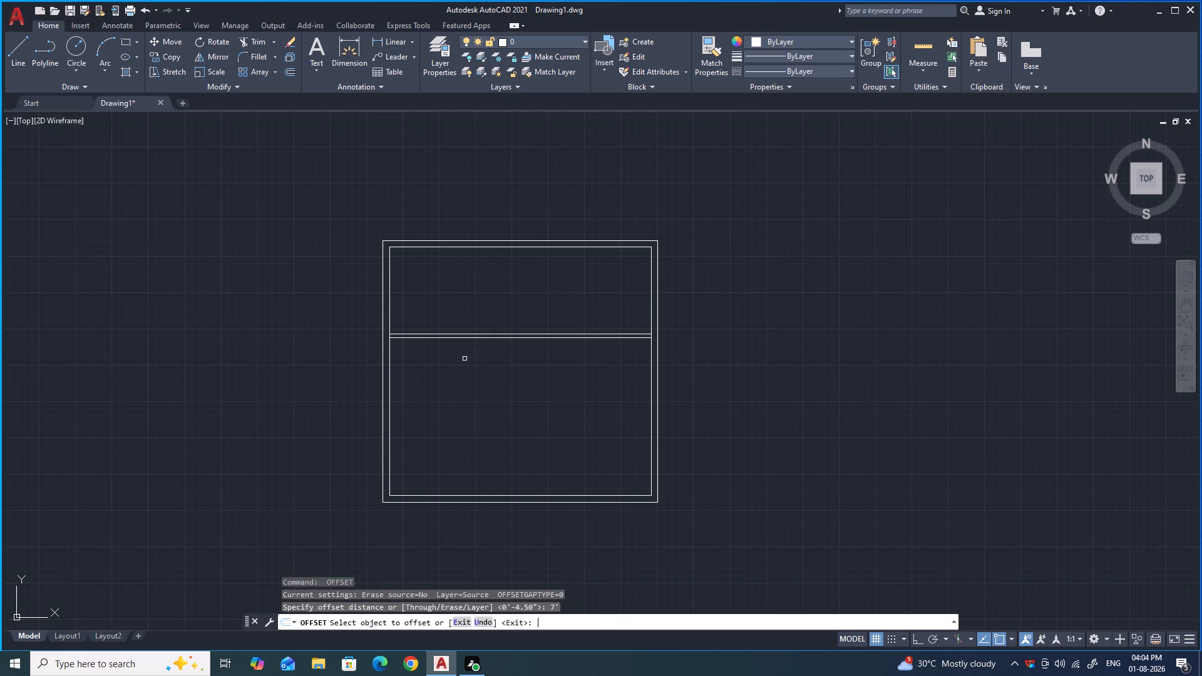
{"action": "left_click", "coordinate": [470, 339]}
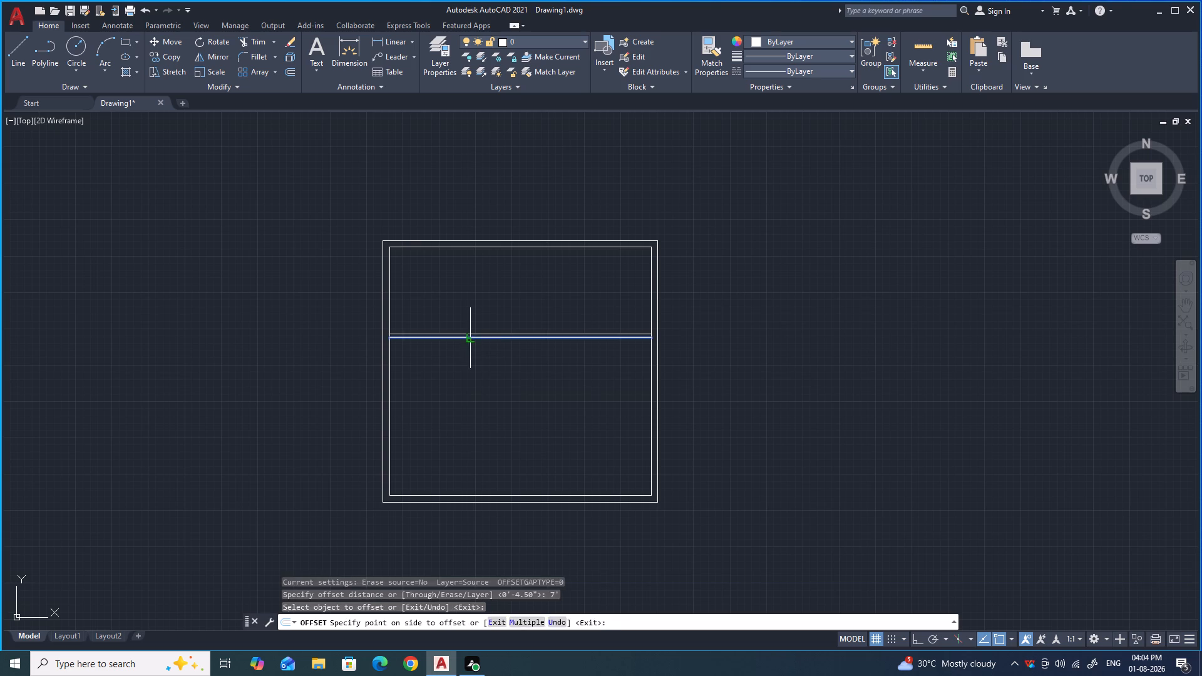
{"action": "left_click", "coordinate": [463, 375]}
{"action": "key", "text": "space"}
Offset the new horizontal line 4.5" downward to form the second partition's thickness.
{"action": "key", "text": "space"}
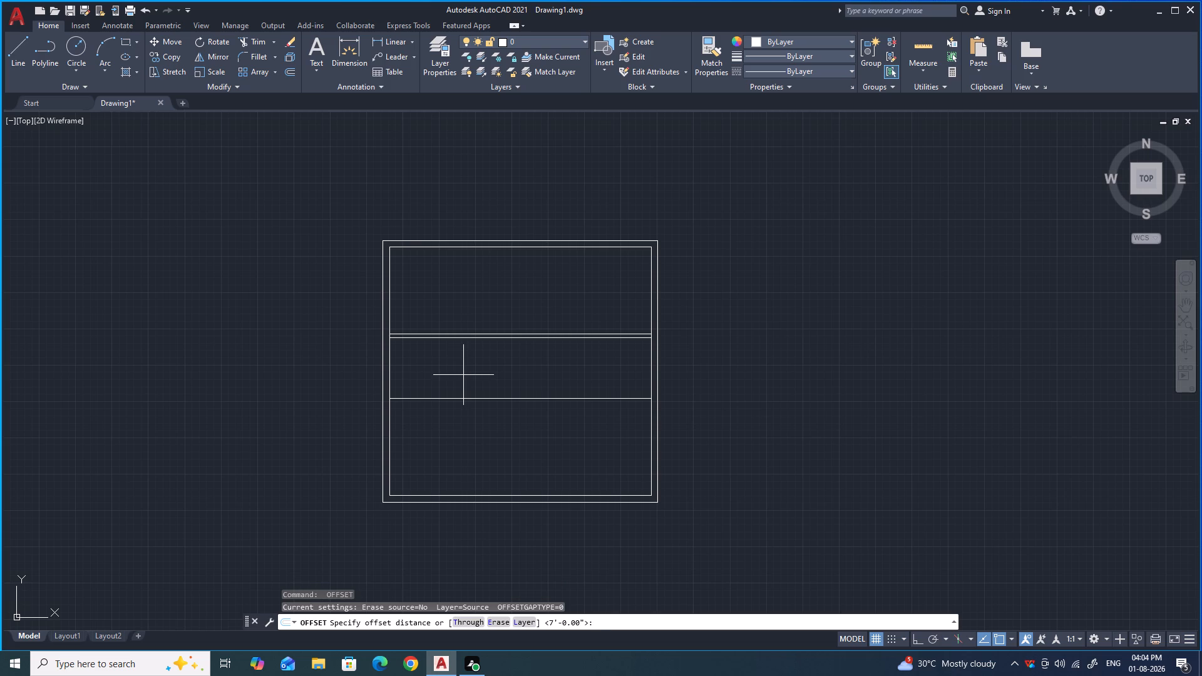
{"action": "type", "text": "4.5"}
{"action": "key", "text": "Return"}
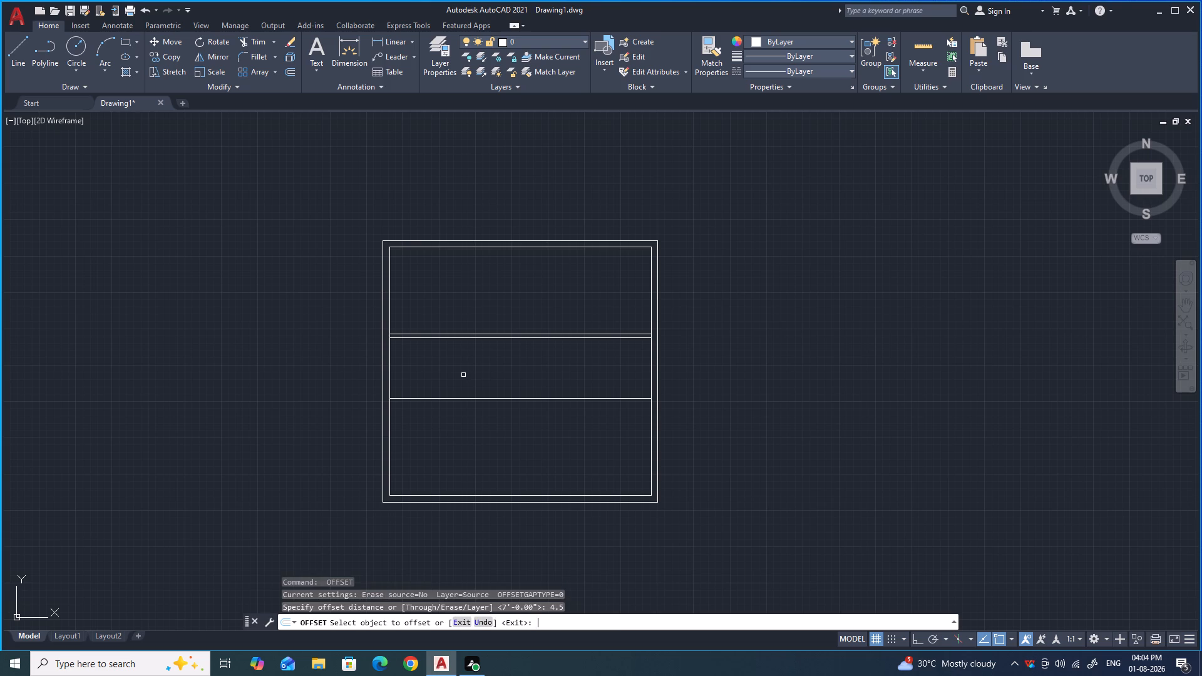
{"action": "left_click", "coordinate": [472, 399]}
{"action": "left_click", "coordinate": [470, 430]}
{"action": "key", "text": "space"}
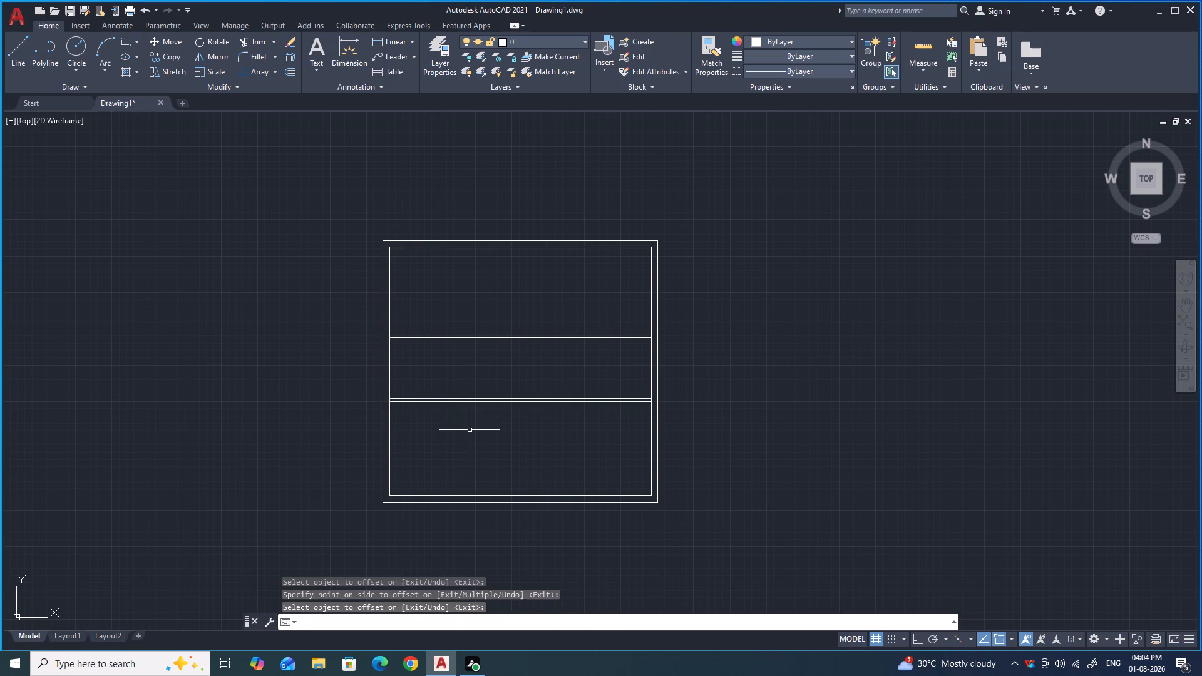
Offset the left inner wall line 12' to the right to set the room width.
{"action": "key", "text": "space"}
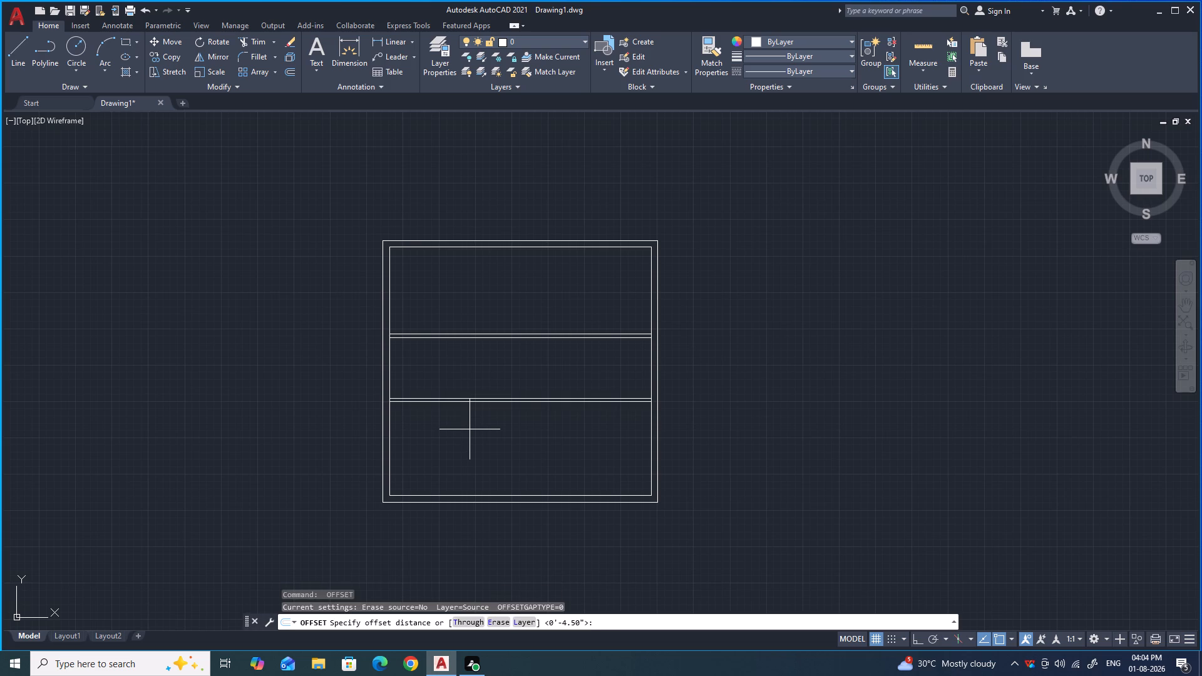
{"action": "type", "text": "12'"}
{"action": "key", "text": "Return"}
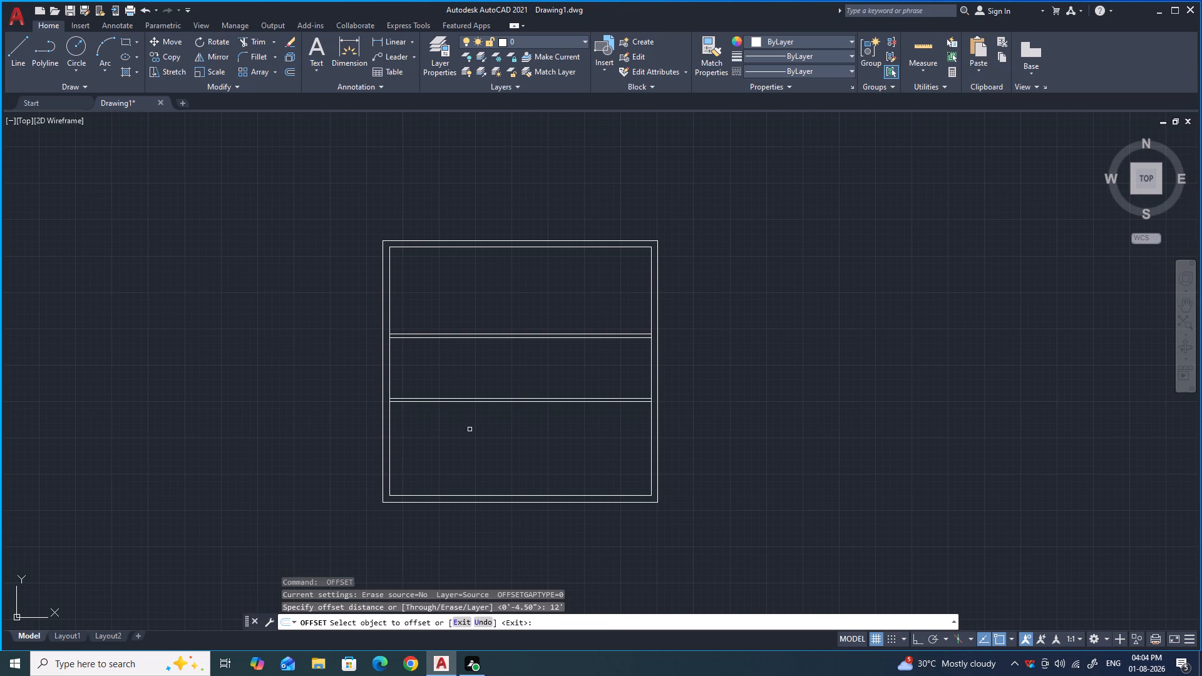
{"action": "left_click", "coordinate": [389, 374]}
{"action": "left_click", "coordinate": [455, 376]}
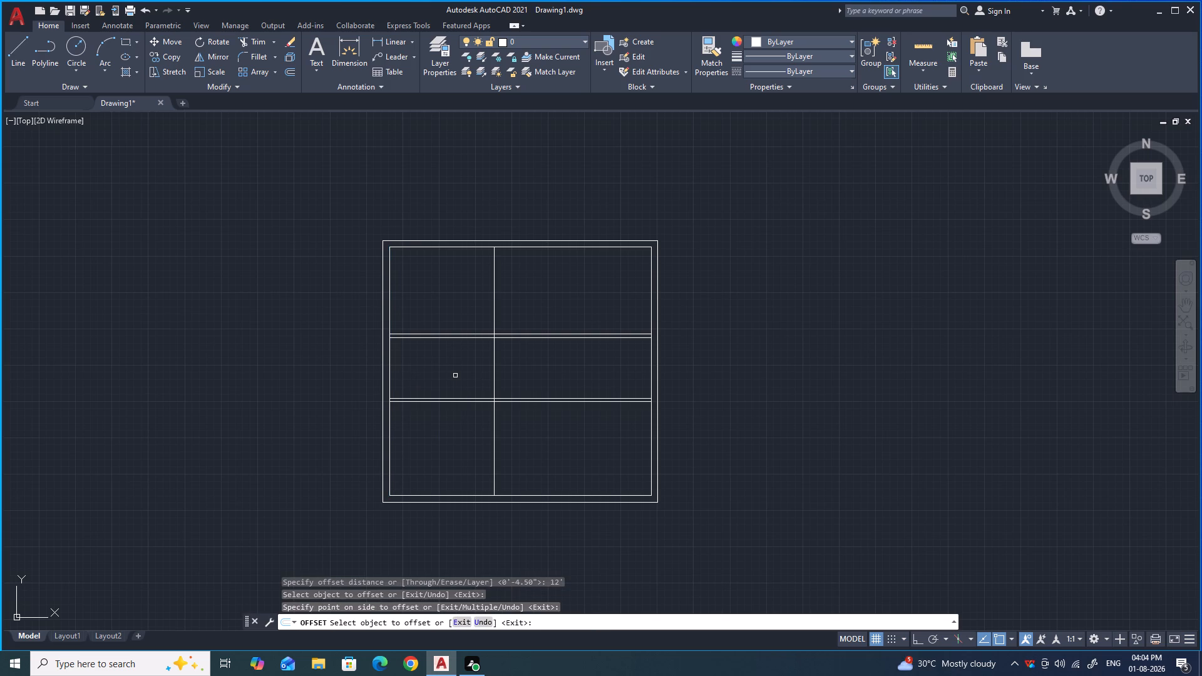
{"action": "key", "text": "space"}
Offset the new vertical line 4.5" to the right to form the vertical partition's thickness.
{"action": "key", "text": "space"}
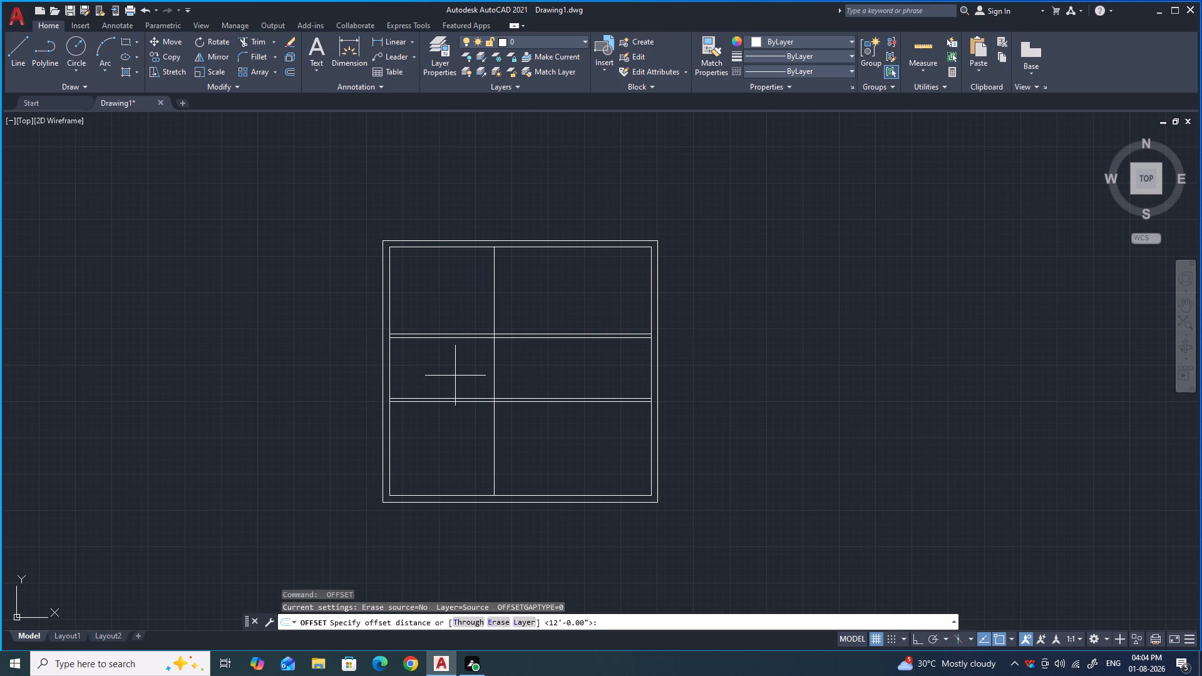
{"action": "type", "text": "4.5"}
{"action": "key", "text": "Return"}
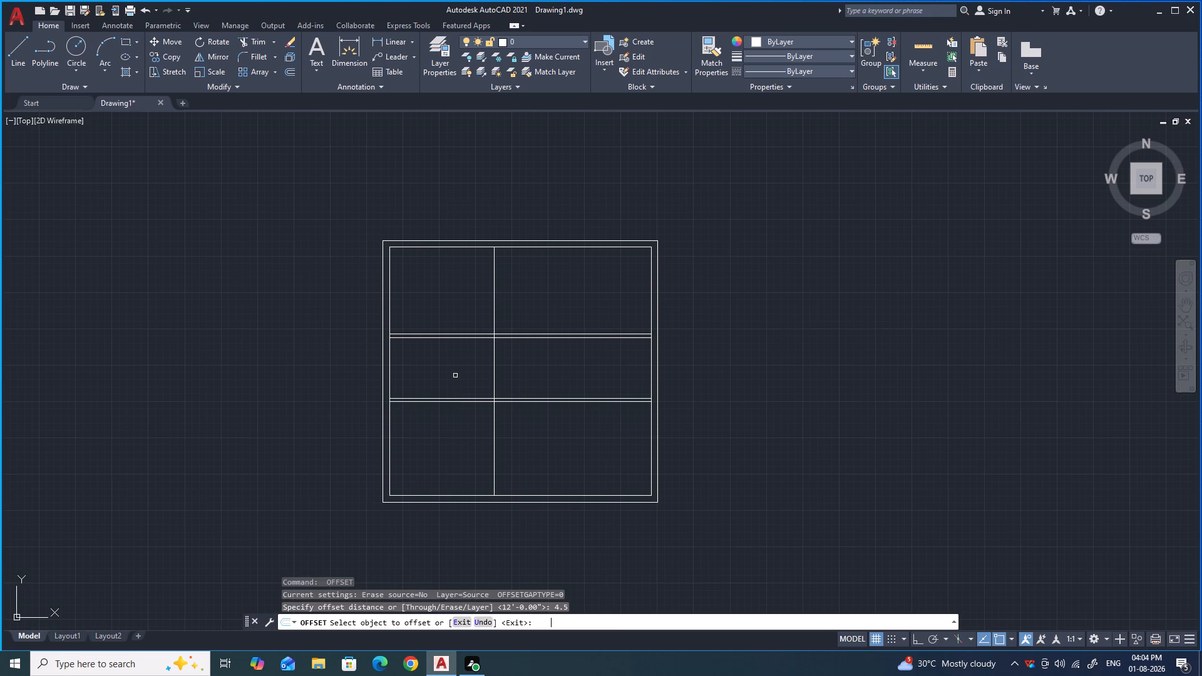
{"action": "left_click", "coordinate": [493, 367]}
{"action": "left_click", "coordinate": [550, 371]}
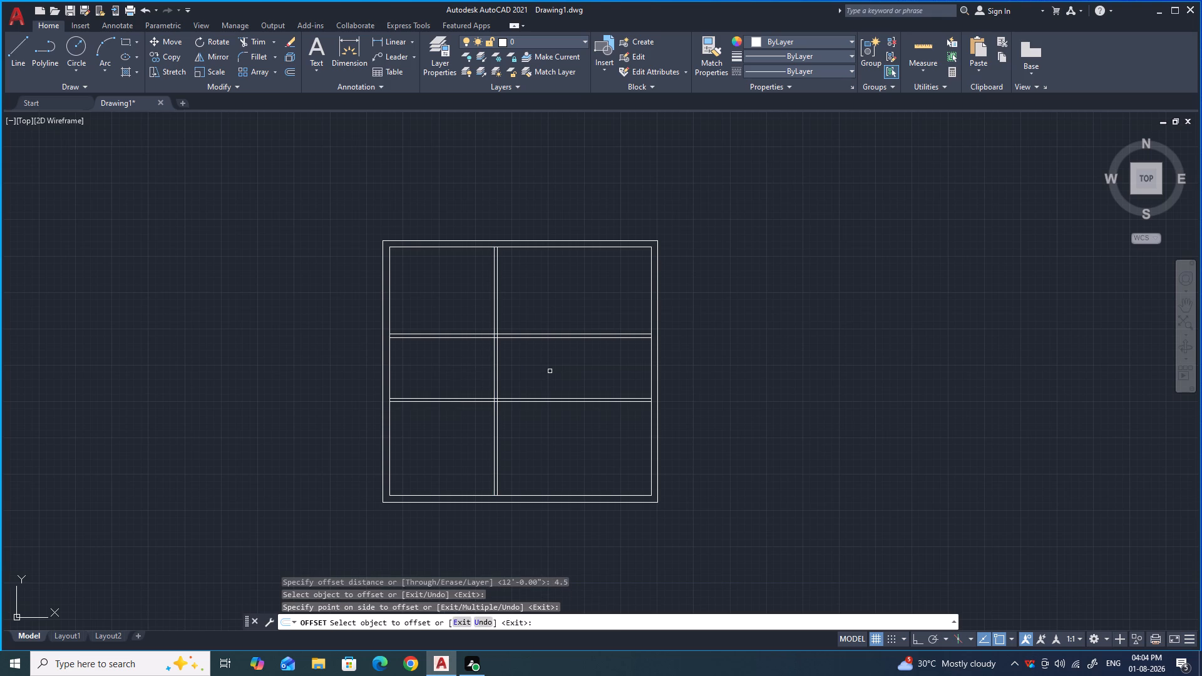
{"action": "key", "text": "Escape"}
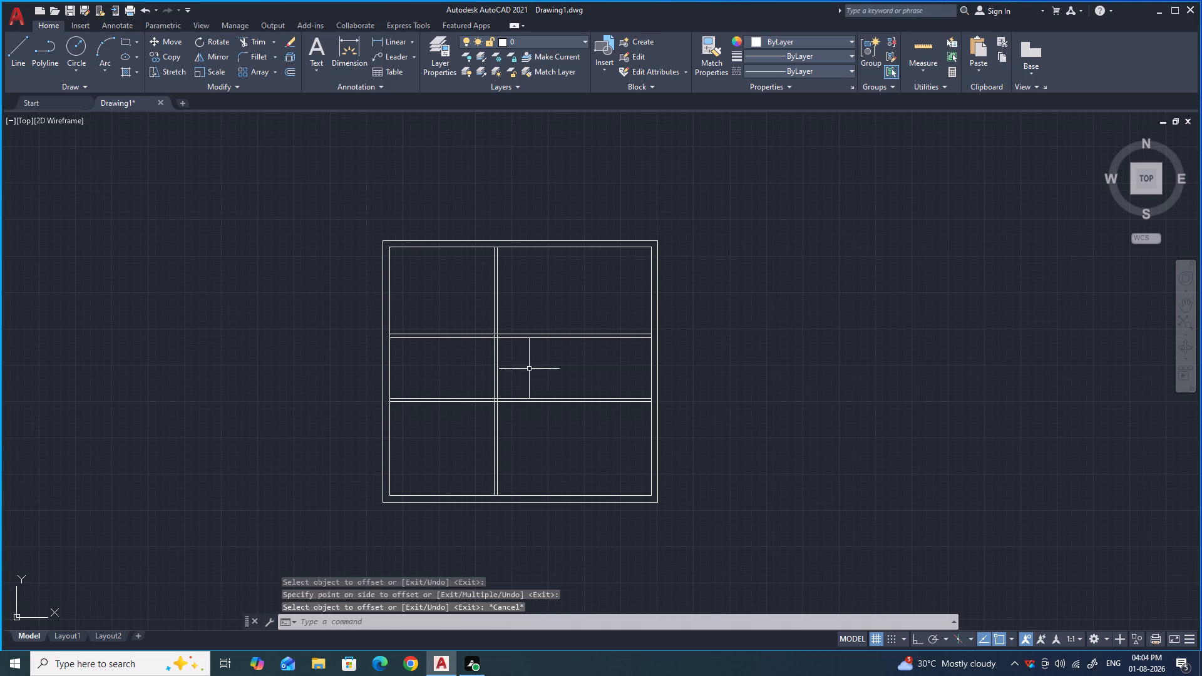
Trim the vertical partition below the lower horizontal partition, and both horizontal partitions to the right of the vertical one.
{"action": "scroll", "coordinate": [477, 362], "scroll_direction": "down", "scroll_amount": 2}
{"action": "scroll", "coordinate": [485, 355], "scroll_direction": "up", "scroll_amount": 4}
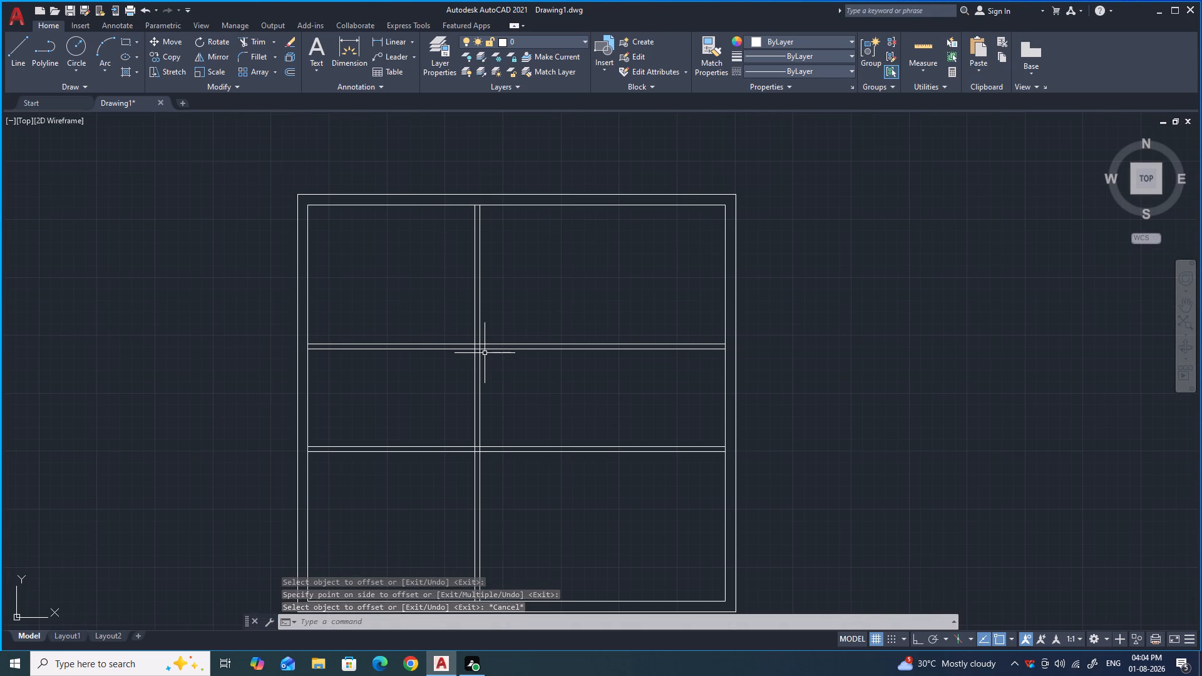
{"action": "scroll", "coordinate": [487, 351], "scroll_direction": "down", "scroll_amount": 2}
{"action": "scroll", "coordinate": [498, 412], "scroll_direction": "up", "scroll_amount": 1}
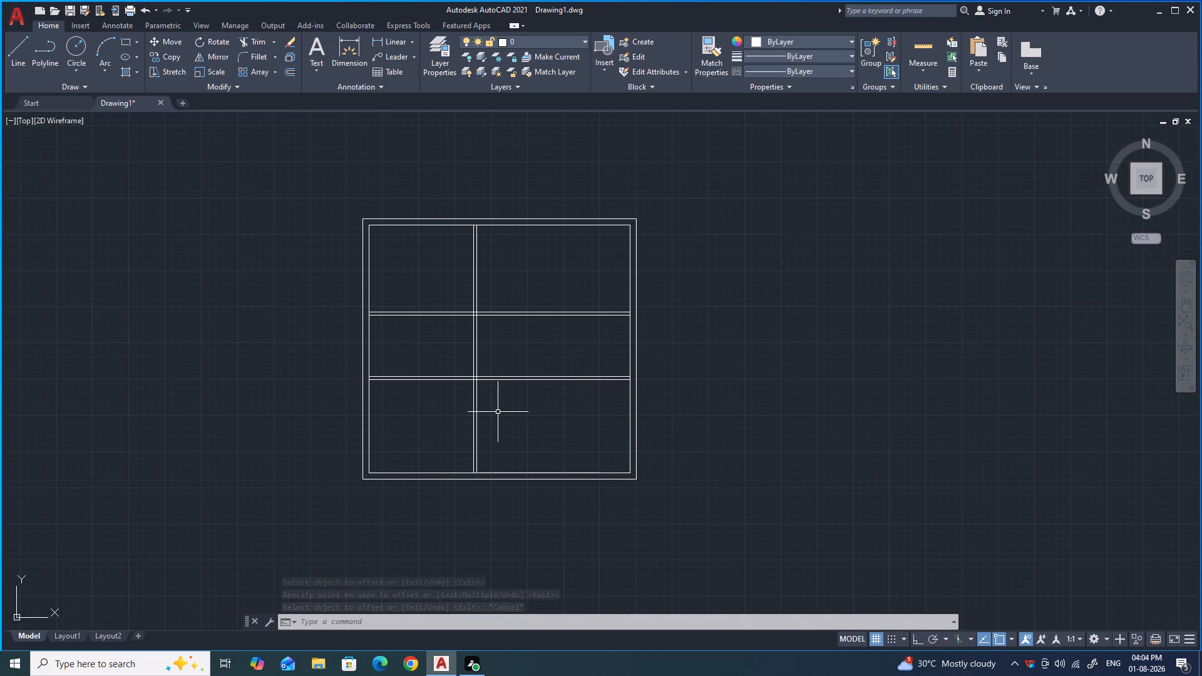
{"action": "type", "text": "TR"}
{"action": "key", "text": "Return"}
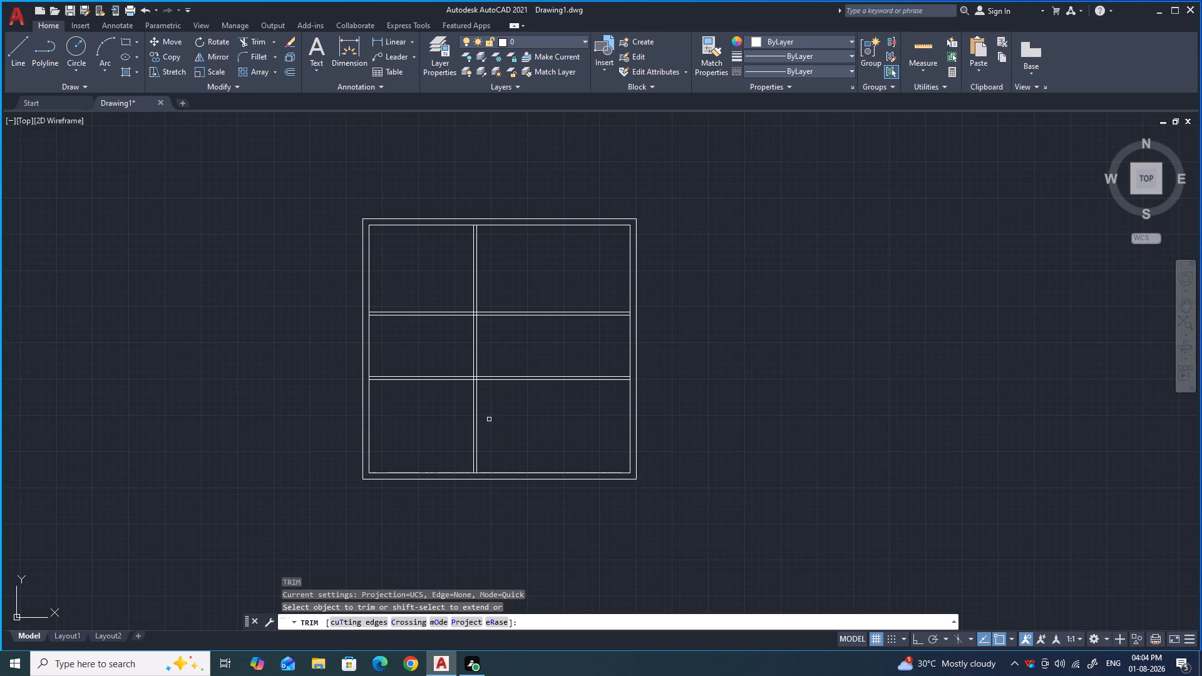
{"action": "left_click_drag", "start_coordinate": [506, 409], "coordinate": [460, 423]}
{"action": "left_click_drag", "start_coordinate": [509, 294], "coordinate": [510, 400]}
Trim the overlapping lines where the two horizontal partitions meet the vertical partition.
{"action": "scroll", "coordinate": [475, 319], "scroll_direction": "up", "scroll_amount": 4}
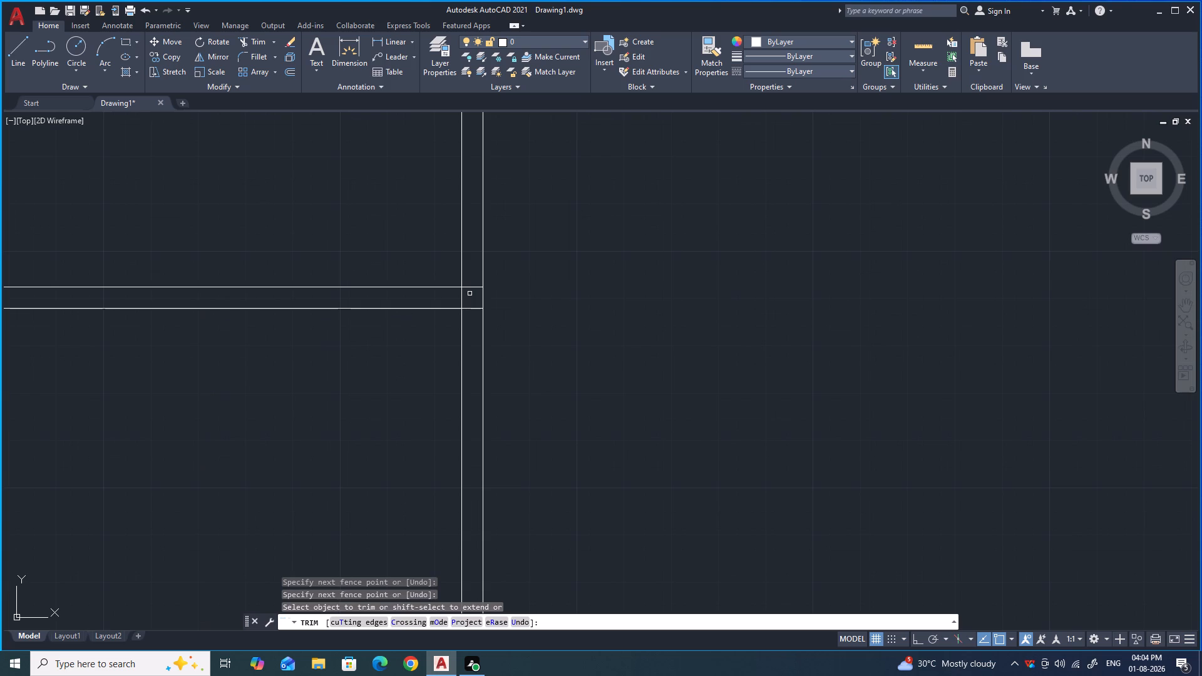
{"action": "scroll", "coordinate": [535, 295], "scroll_direction": "down", "scroll_amount": 2}
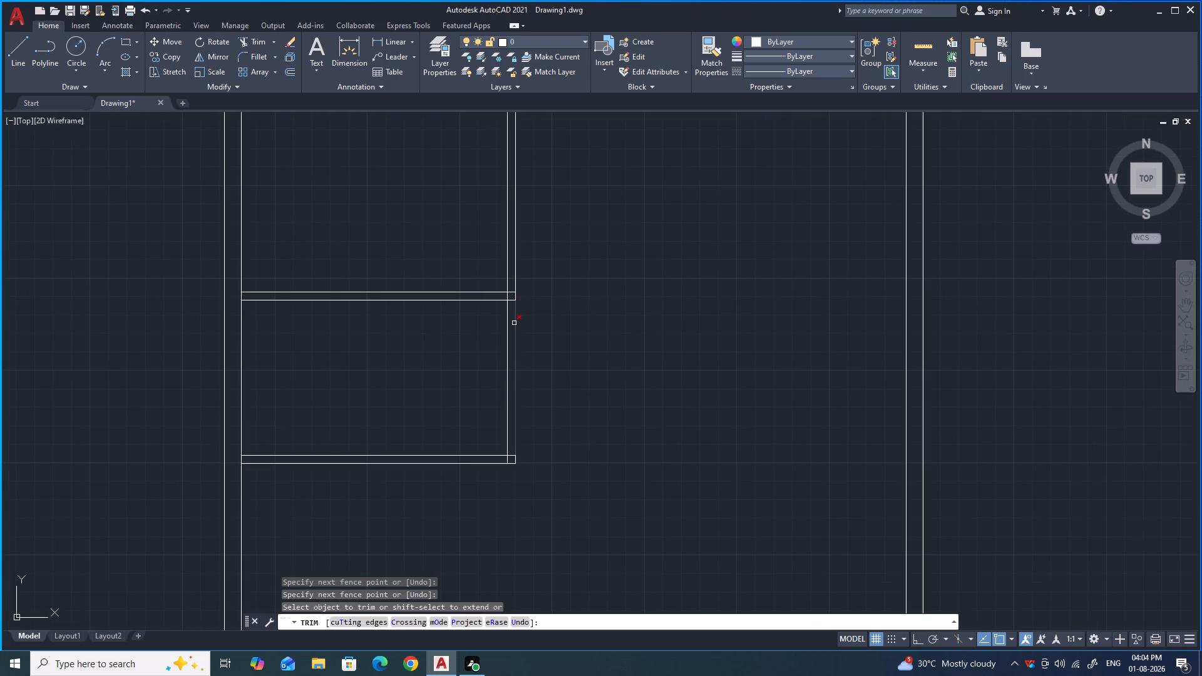
{"action": "scroll", "coordinate": [512, 460], "scroll_direction": "up", "scroll_amount": 4}
{"action": "left_click_drag", "start_coordinate": [508, 436], "coordinate": [448, 464]}
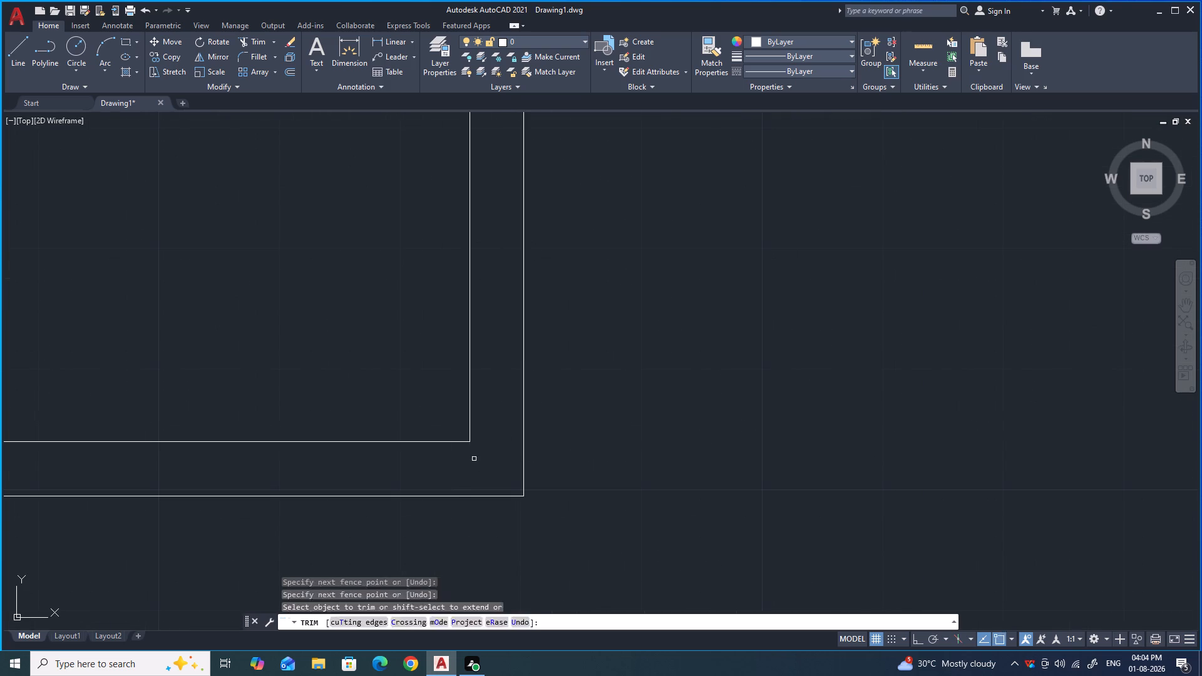
{"action": "scroll", "coordinate": [570, 452], "scroll_direction": "down", "scroll_amount": 3}
{"action": "scroll", "coordinate": [545, 186], "scroll_direction": "up", "scroll_amount": 3}
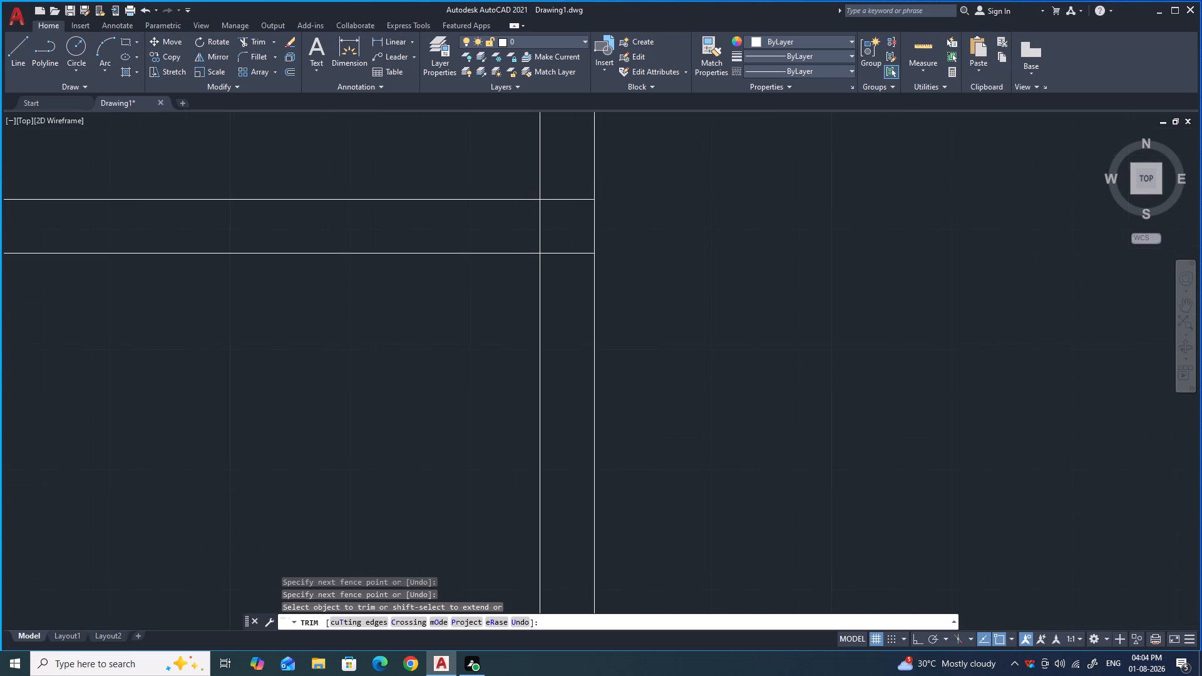
{"action": "left_click_drag", "start_coordinate": [552, 180], "coordinate": [523, 225]}
Trim the upper and left inner wall lines between the partition faces to open the junctions with the outer wall.
{"action": "scroll", "coordinate": [565, 257], "scroll_direction": "down", "scroll_amount": 4}
{"action": "scroll", "coordinate": [514, 269], "scroll_direction": "down", "scroll_amount": 2}
{"action": "scroll", "coordinate": [531, 165], "scroll_direction": "up", "scroll_amount": 5}
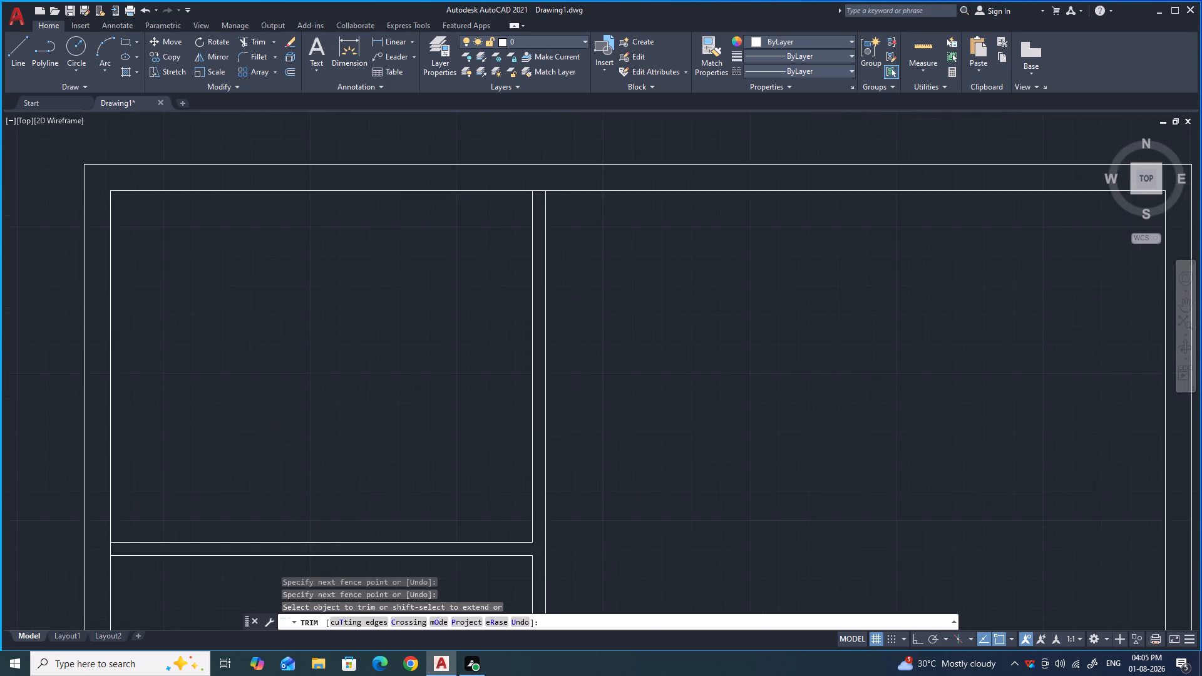
{"action": "left_click_drag", "start_coordinate": [545, 174], "coordinate": [542, 210]}
{"action": "scroll", "coordinate": [608, 224], "scroll_direction": "down", "scroll_amount": 3}
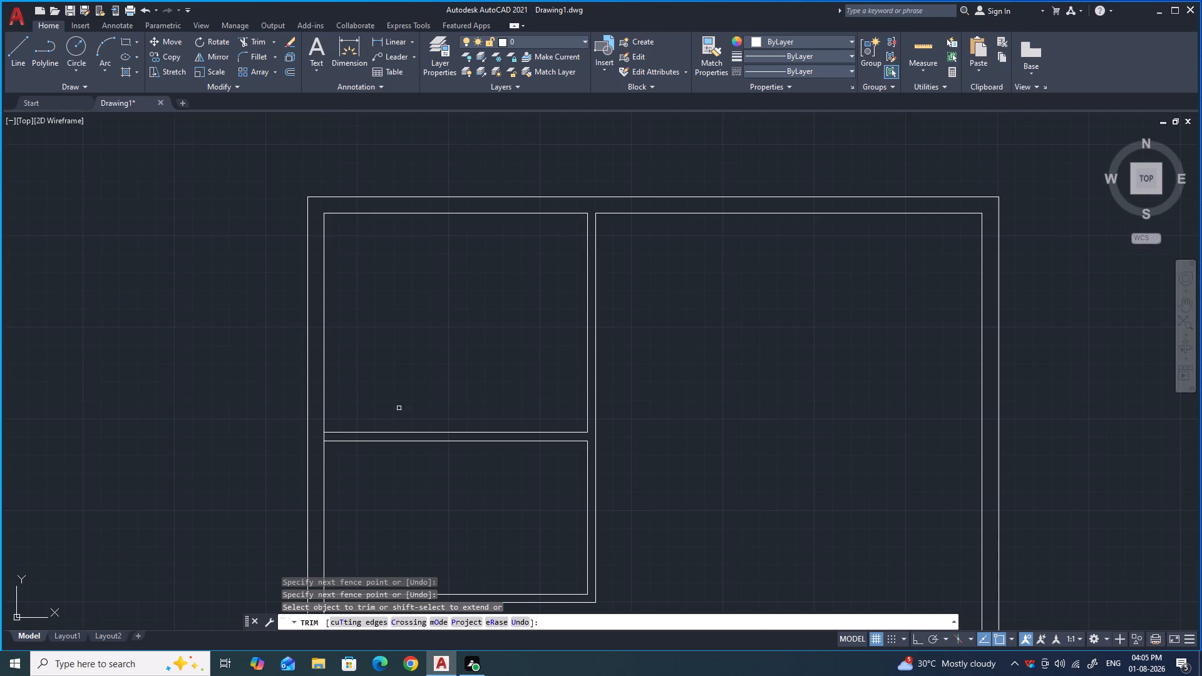
{"action": "scroll", "coordinate": [329, 453], "scroll_direction": "up", "scroll_amount": 4}
{"action": "left_click_drag", "start_coordinate": [312, 357], "coordinate": [222, 357]}
{"action": "scroll", "coordinate": [312, 352], "scroll_direction": "down", "scroll_amount": 5}
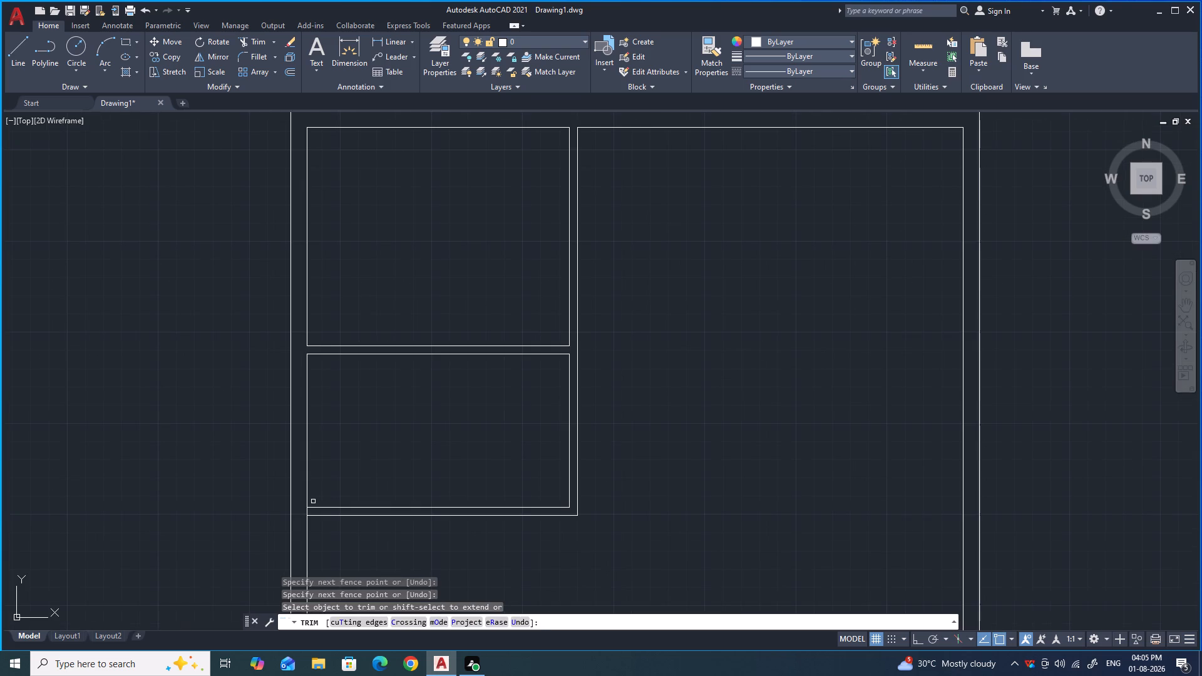
{"action": "scroll", "coordinate": [307, 514], "scroll_direction": "up", "scroll_amount": 3}
{"action": "left_click_drag", "start_coordinate": [314, 504], "coordinate": [295, 505]}
{"action": "scroll", "coordinate": [337, 463], "scroll_direction": "down", "scroll_amount": 2}
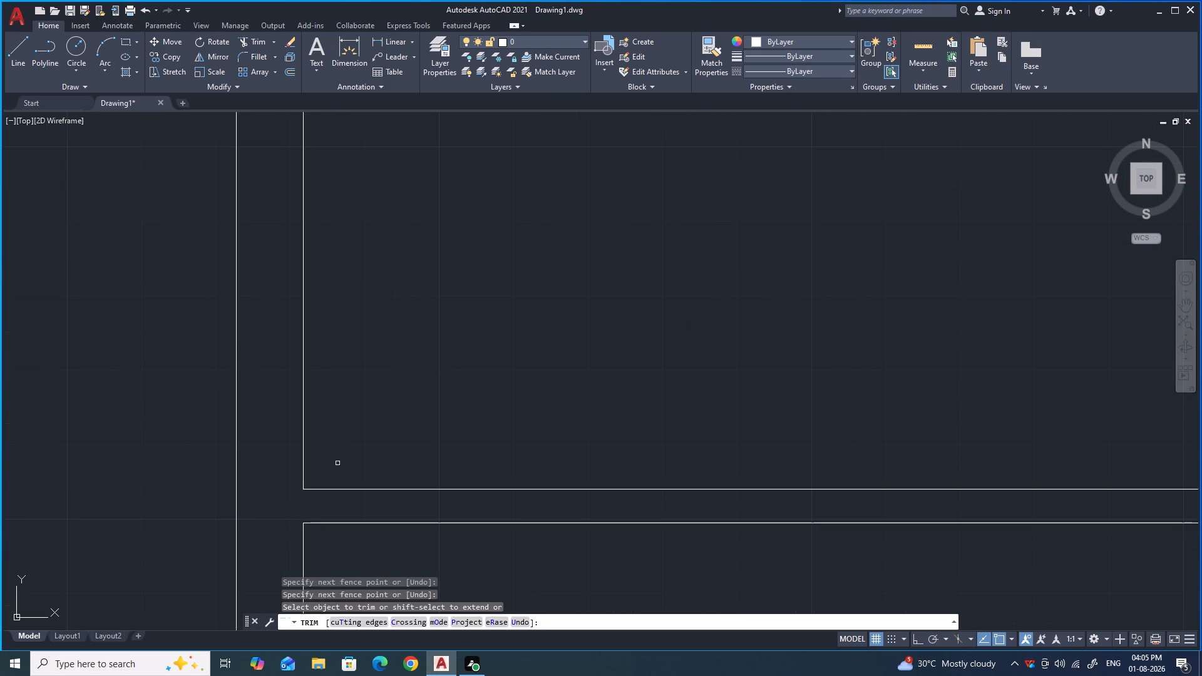
{"action": "scroll", "coordinate": [337, 463], "scroll_direction": "down", "scroll_amount": 2}
{"action": "key", "text": "Escape"}
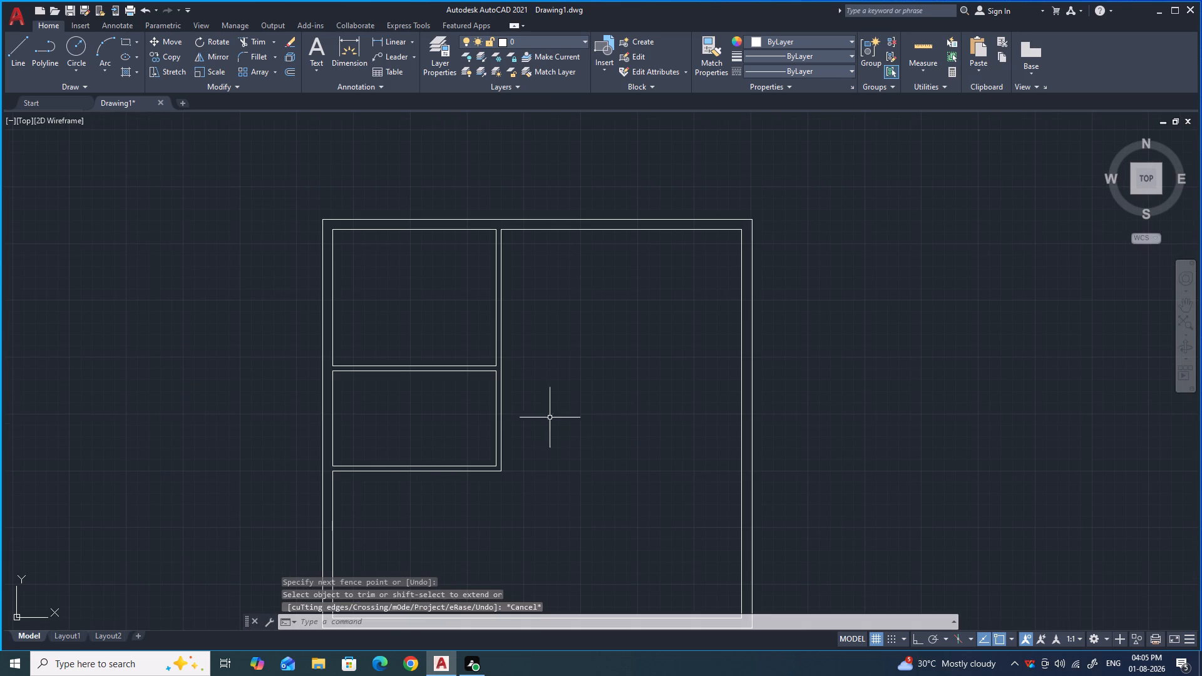
Quick-measure the length and width of the room between the two horizontal partitions.
{"action": "left_click", "coordinate": [934, 71]}
{"action": "left_click", "coordinate": [935, 92]}
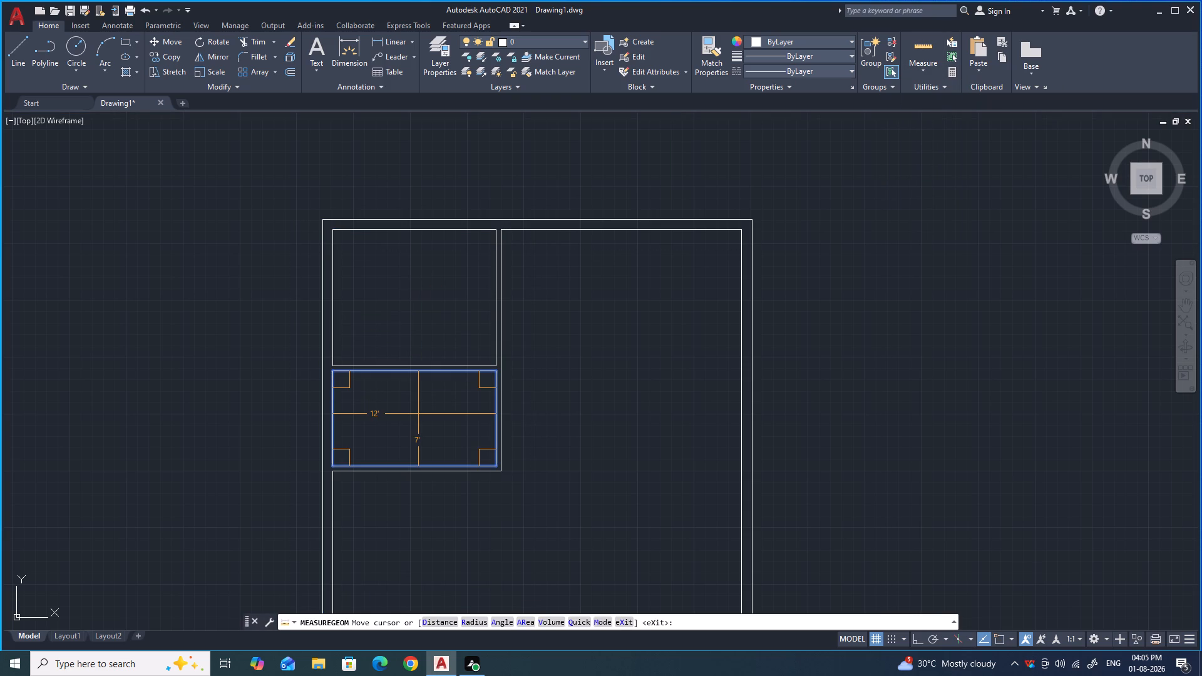
{"action": "key", "text": "Escape"}
Offset the right face of the vertical partition 5'3" to the right, into the large open space.
{"action": "scroll", "coordinate": [442, 359], "scroll_direction": "down", "scroll_amount": 2}
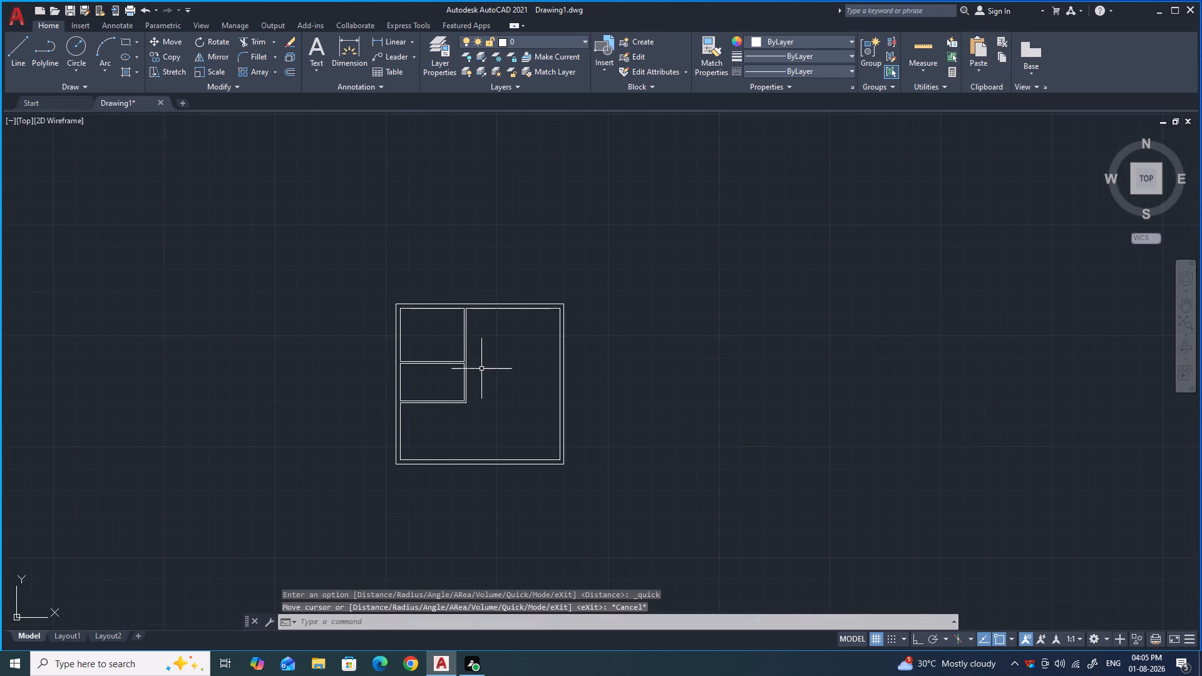
{"action": "scroll", "coordinate": [481, 369], "scroll_direction": "up", "scroll_amount": 1}
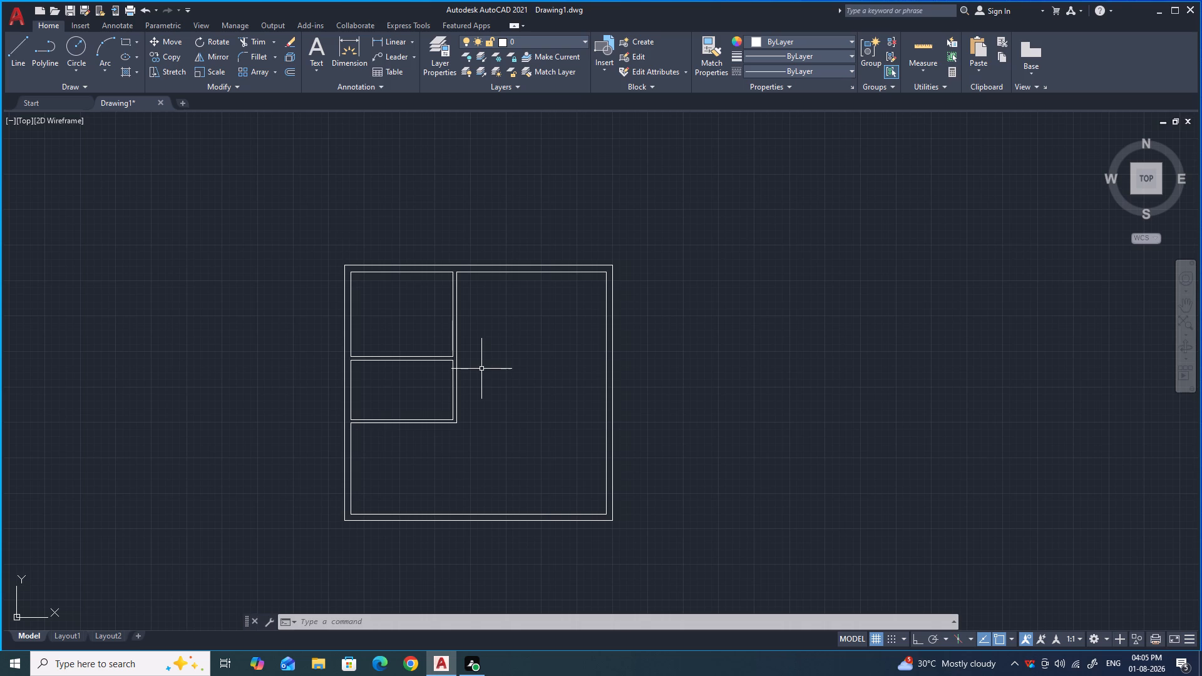
{"action": "key", "text": "o"}
{"action": "key", "text": "Return"}
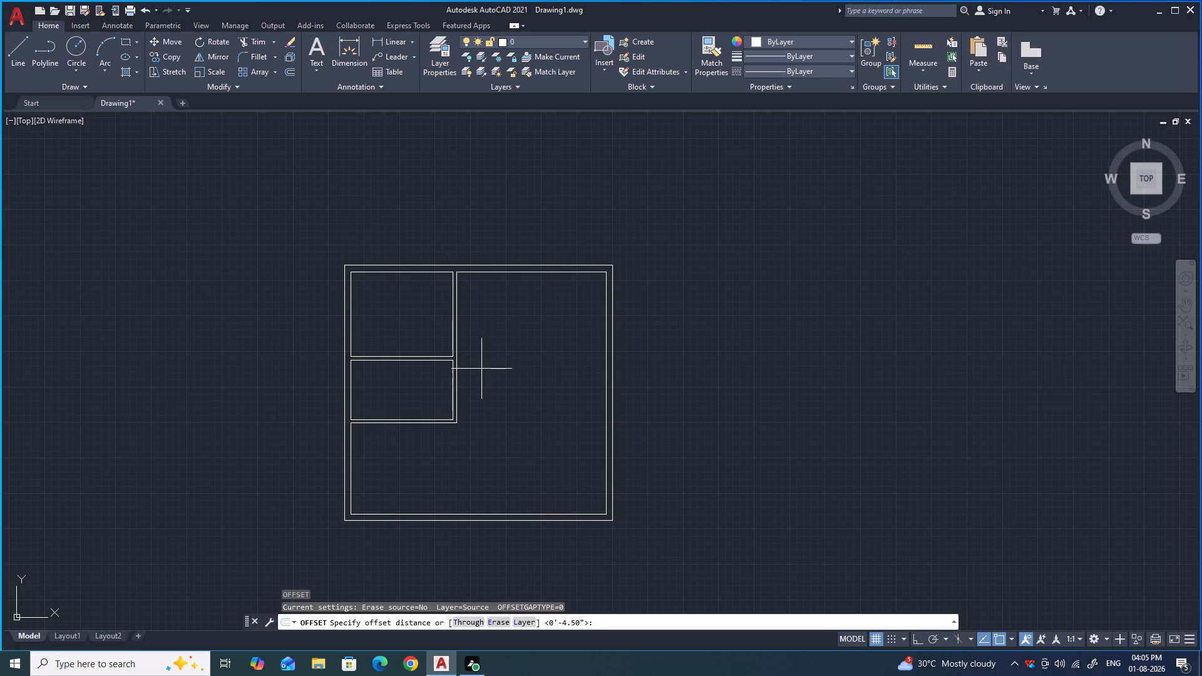
{"action": "type", "text": "5'"}
{"action": "key", "text": "3"}
{"action": "key", "text": "Return"}
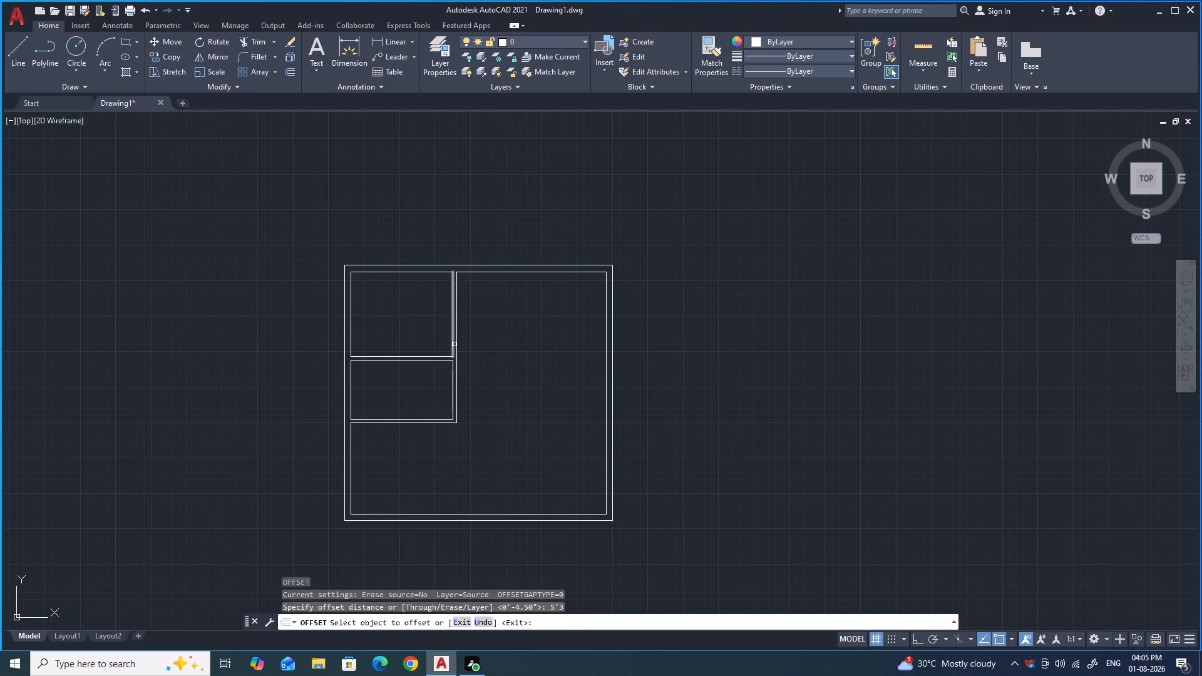
{"action": "left_click", "coordinate": [456, 345]}
{"action": "left_click", "coordinate": [527, 352]}
{"action": "scroll", "coordinate": [485, 275], "scroll_direction": "up", "scroll_amount": 2}
{"action": "key", "text": "Escape"}
Offset the upper inner wall line right of the vertical partition 6'7.5" downward.
{"action": "key", "text": "space"}
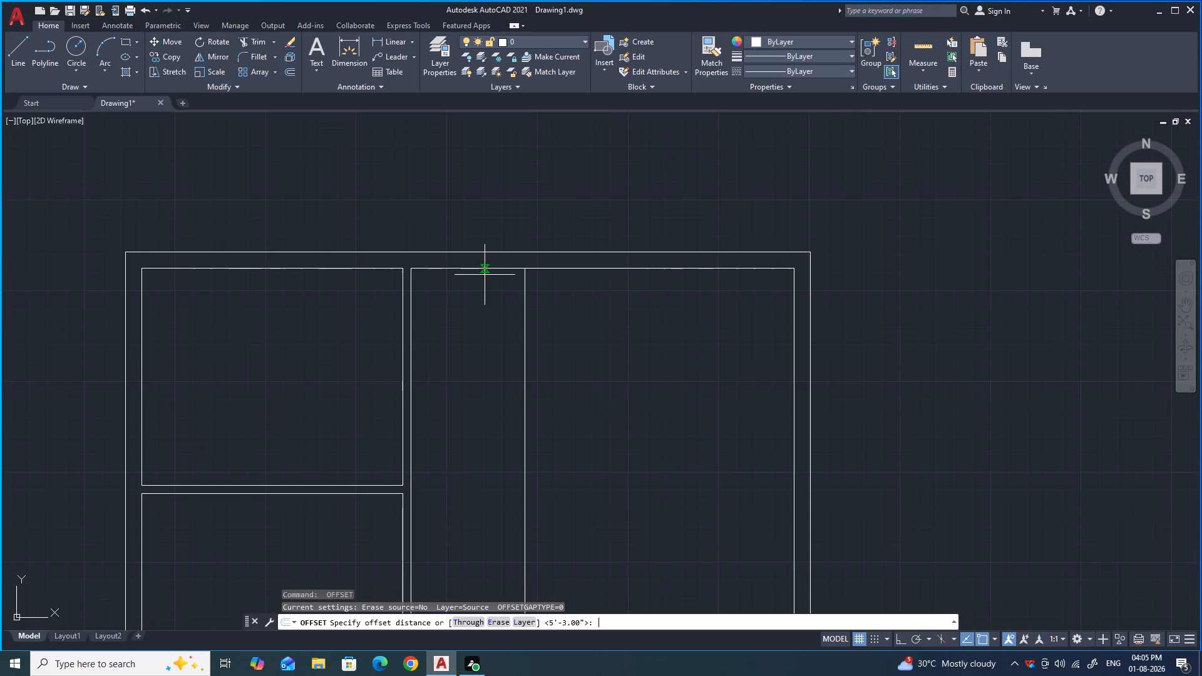
{"action": "type", "text": "6'"}
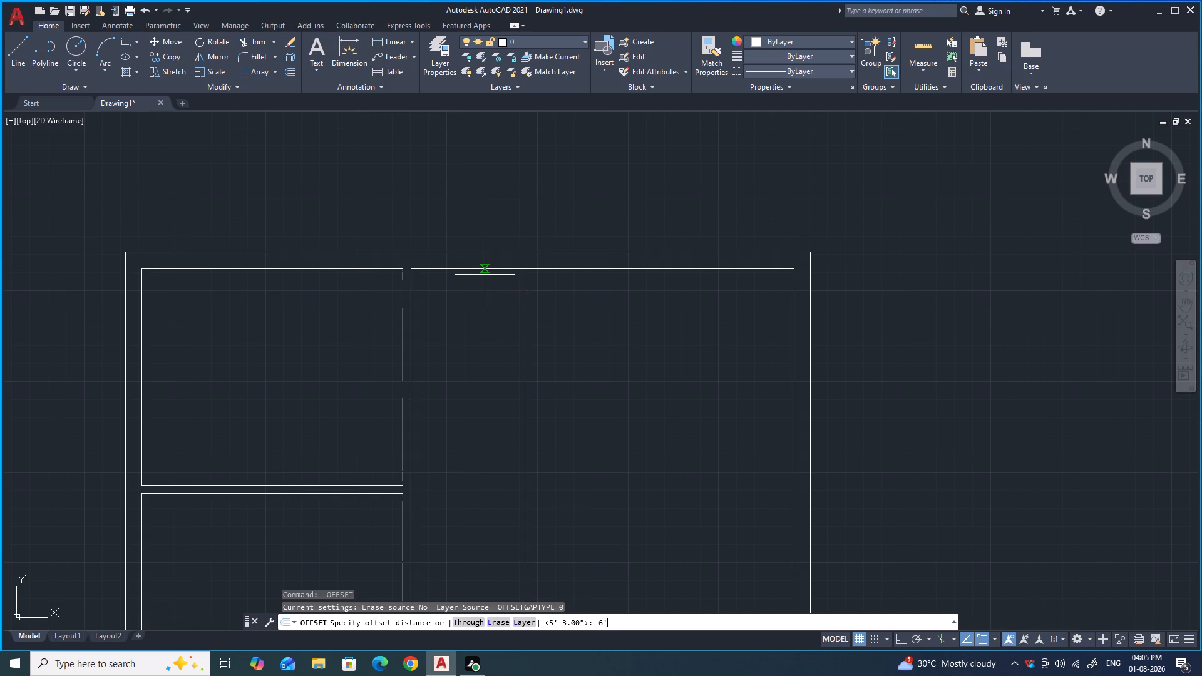
{"action": "type", "text": "7.5"}
{"action": "key", "text": "Return"}
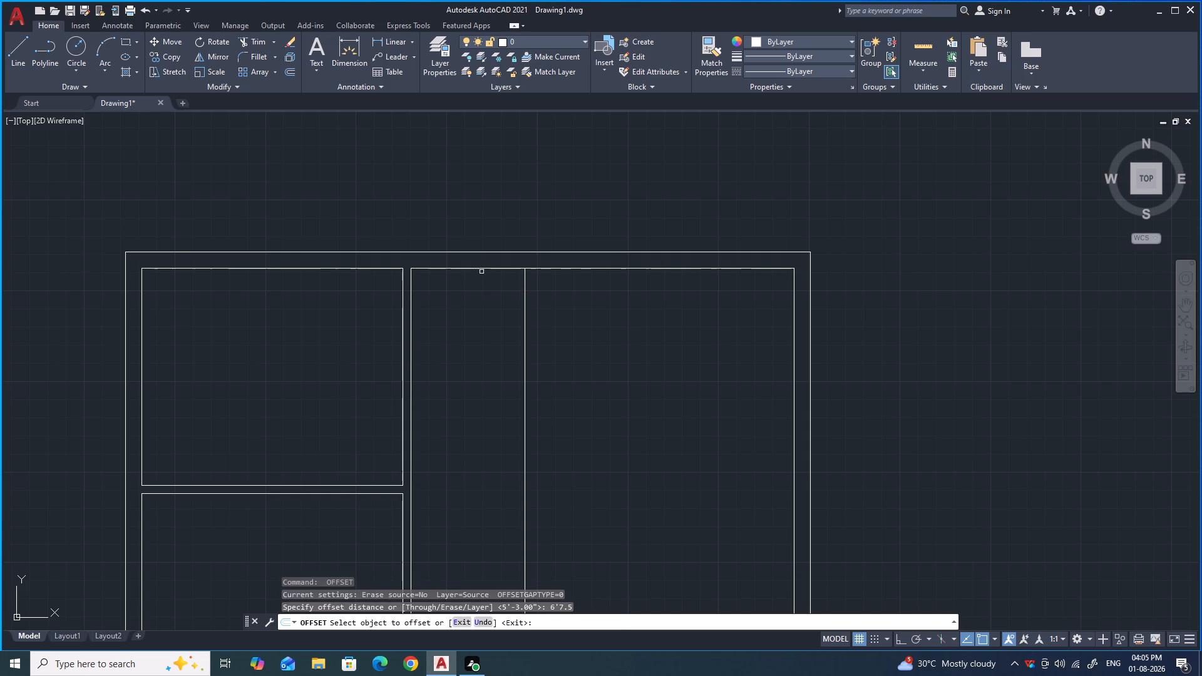
{"action": "left_click", "coordinate": [481, 269]}
{"action": "left_click", "coordinate": [470, 346]}
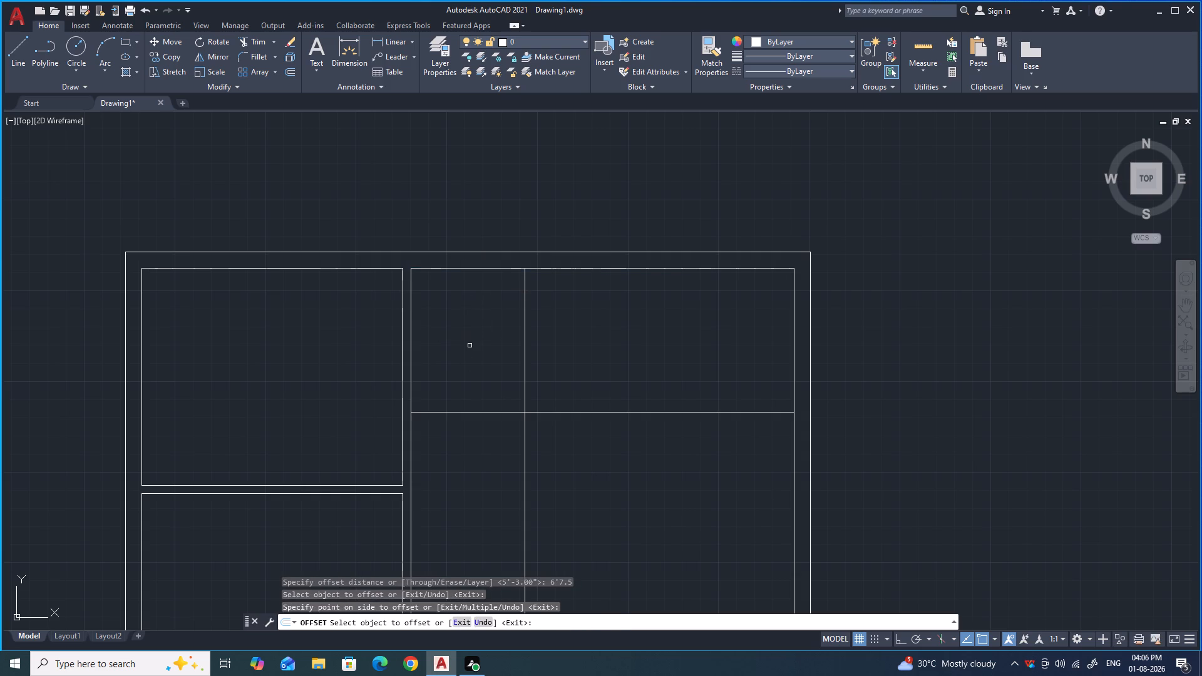
{"action": "key", "text": "Escape"}
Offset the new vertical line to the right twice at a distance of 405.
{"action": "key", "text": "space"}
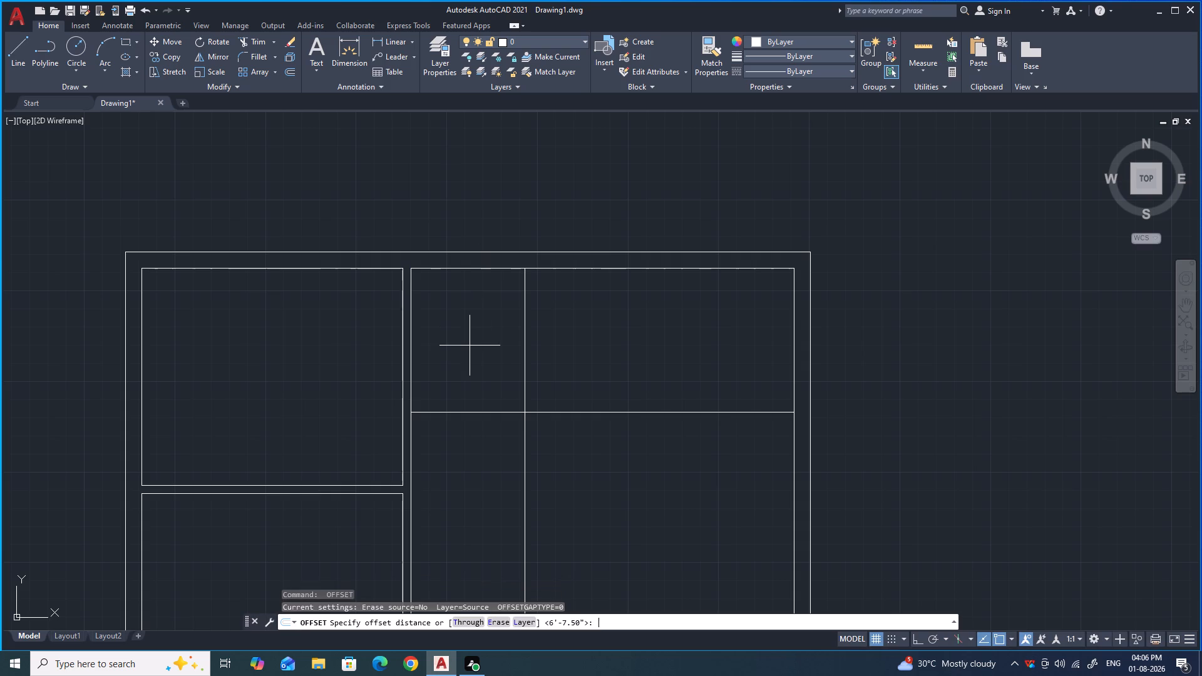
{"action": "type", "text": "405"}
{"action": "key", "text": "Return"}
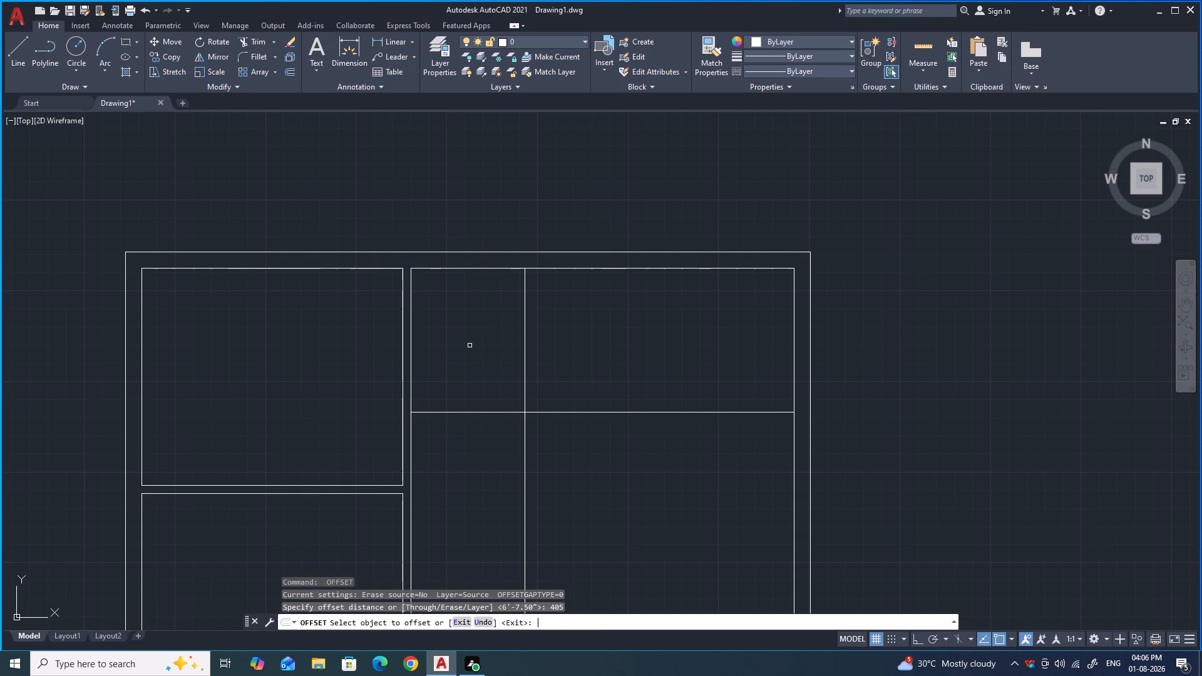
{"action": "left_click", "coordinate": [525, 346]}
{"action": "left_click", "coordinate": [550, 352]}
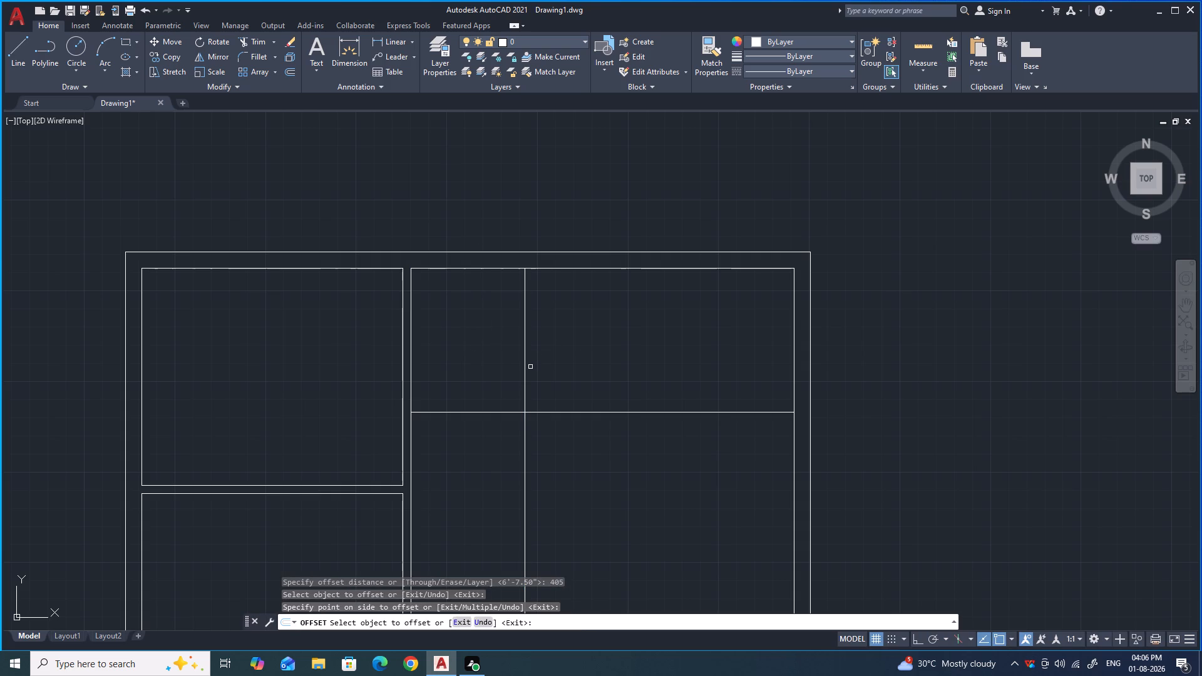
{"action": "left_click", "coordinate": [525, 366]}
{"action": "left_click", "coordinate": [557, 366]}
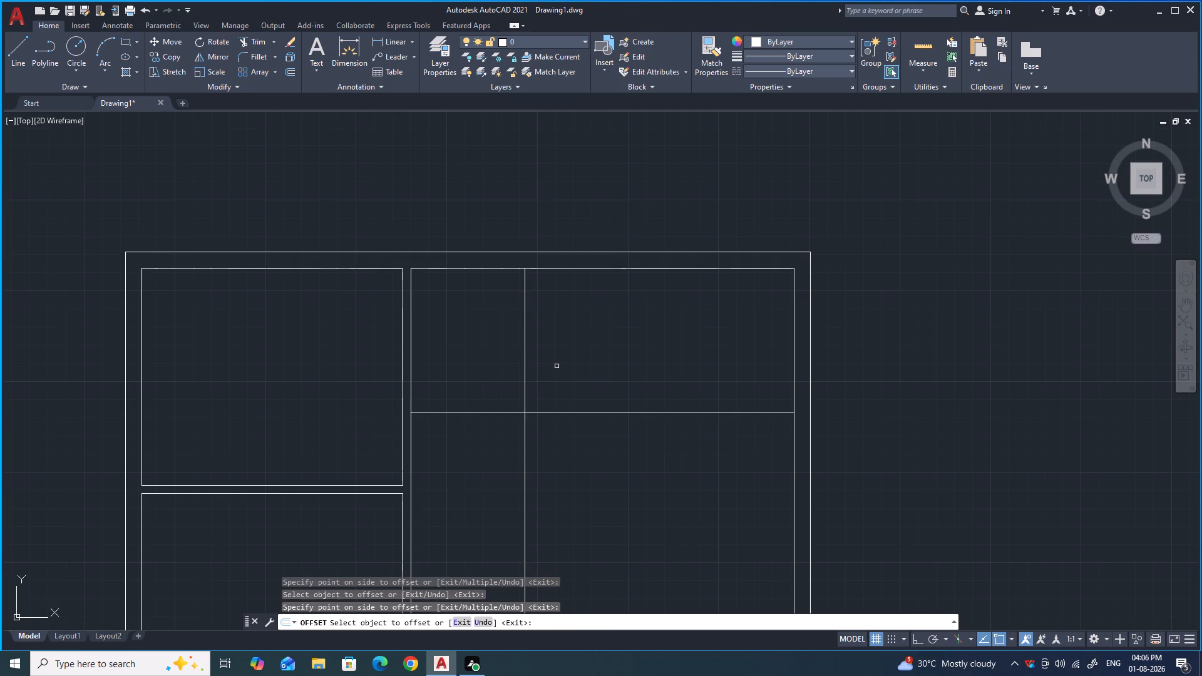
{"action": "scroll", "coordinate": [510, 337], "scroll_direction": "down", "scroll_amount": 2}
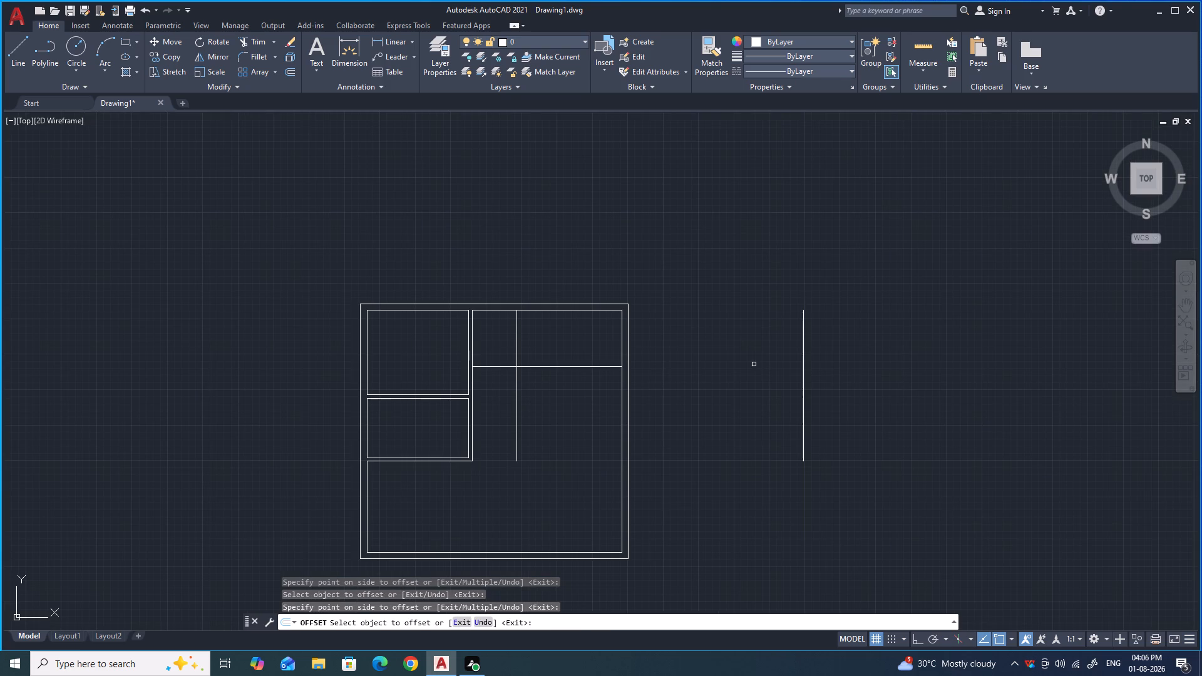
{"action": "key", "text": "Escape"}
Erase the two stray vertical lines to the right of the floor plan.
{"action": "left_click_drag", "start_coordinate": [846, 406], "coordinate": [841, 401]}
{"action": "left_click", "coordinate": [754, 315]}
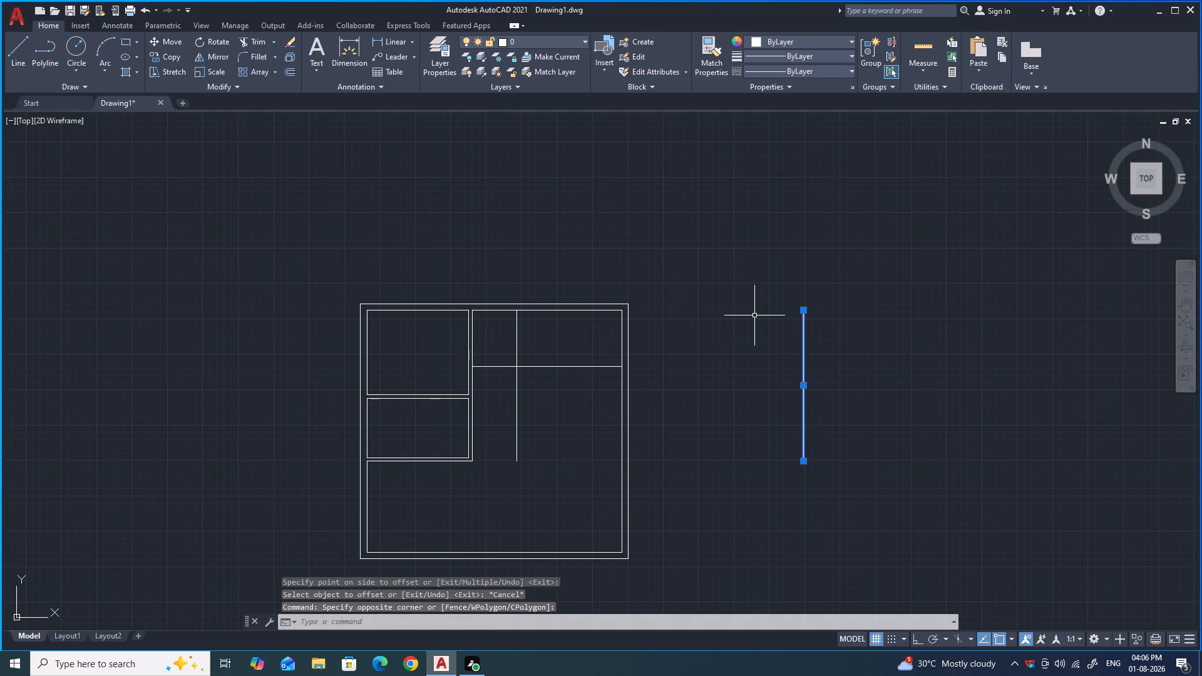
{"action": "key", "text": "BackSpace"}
Offset the new vertical line 4.5" to the right and the new horizontal line 4.5" downward to form partition thickness.
{"action": "scroll", "coordinate": [513, 353], "scroll_direction": "up", "scroll_amount": 3}
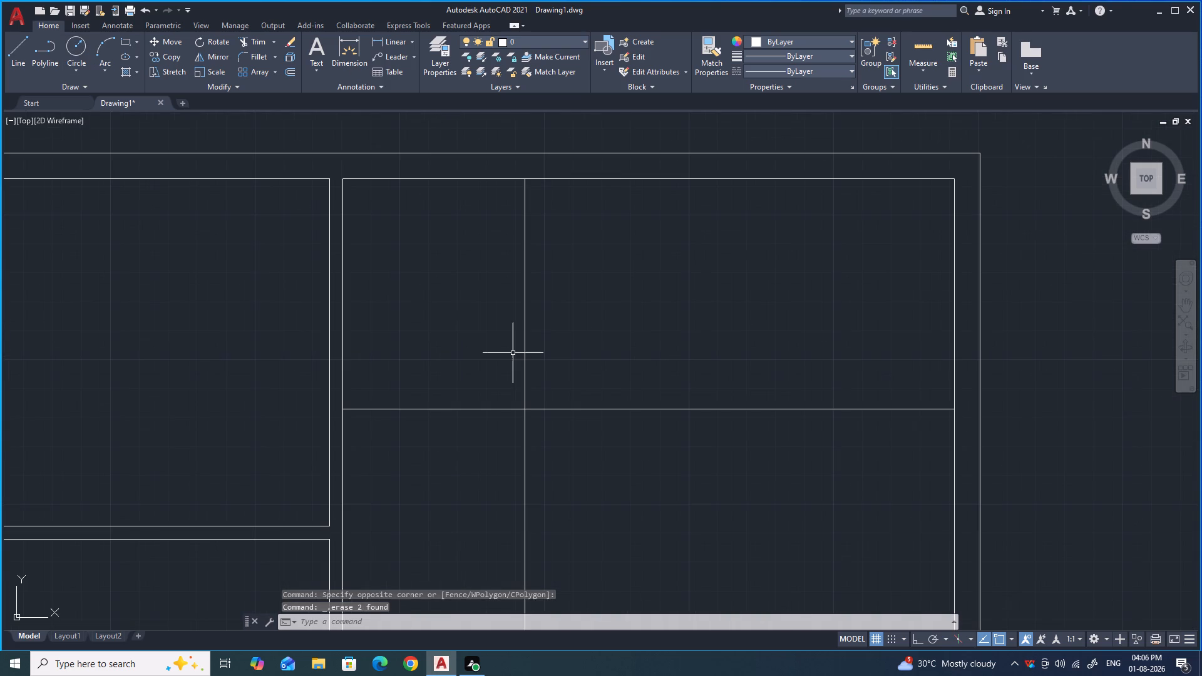
{"action": "key", "text": "o"}
{"action": "key", "text": "Return"}
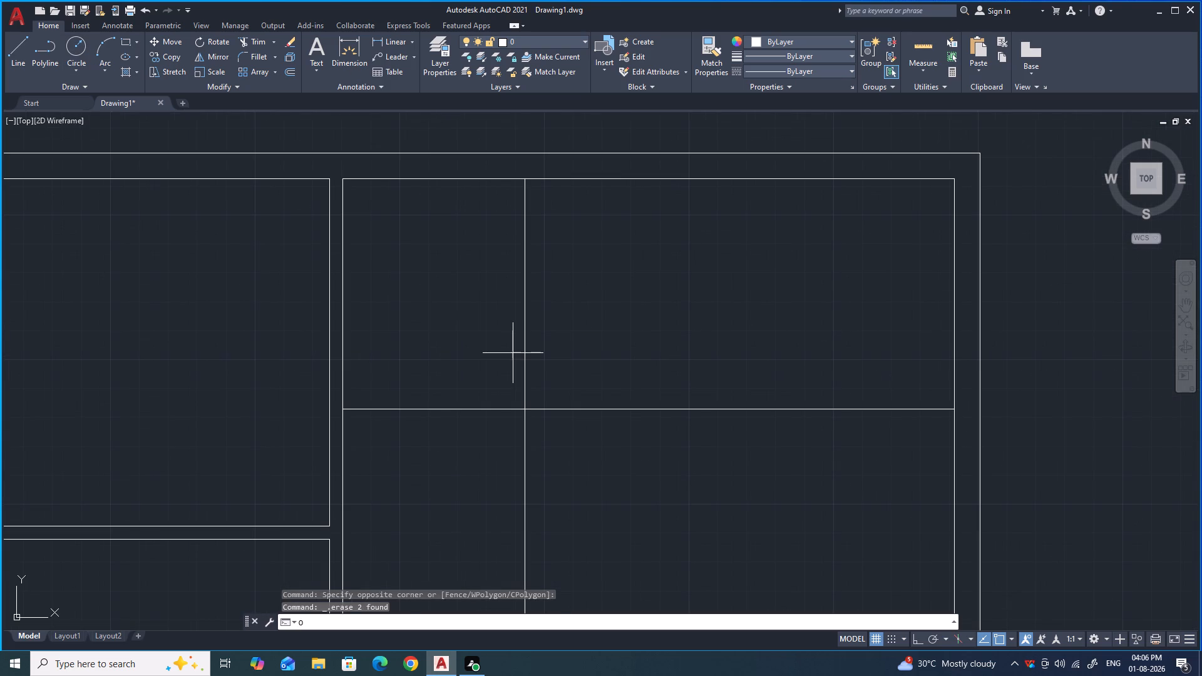
{"action": "key", "text": "4"}
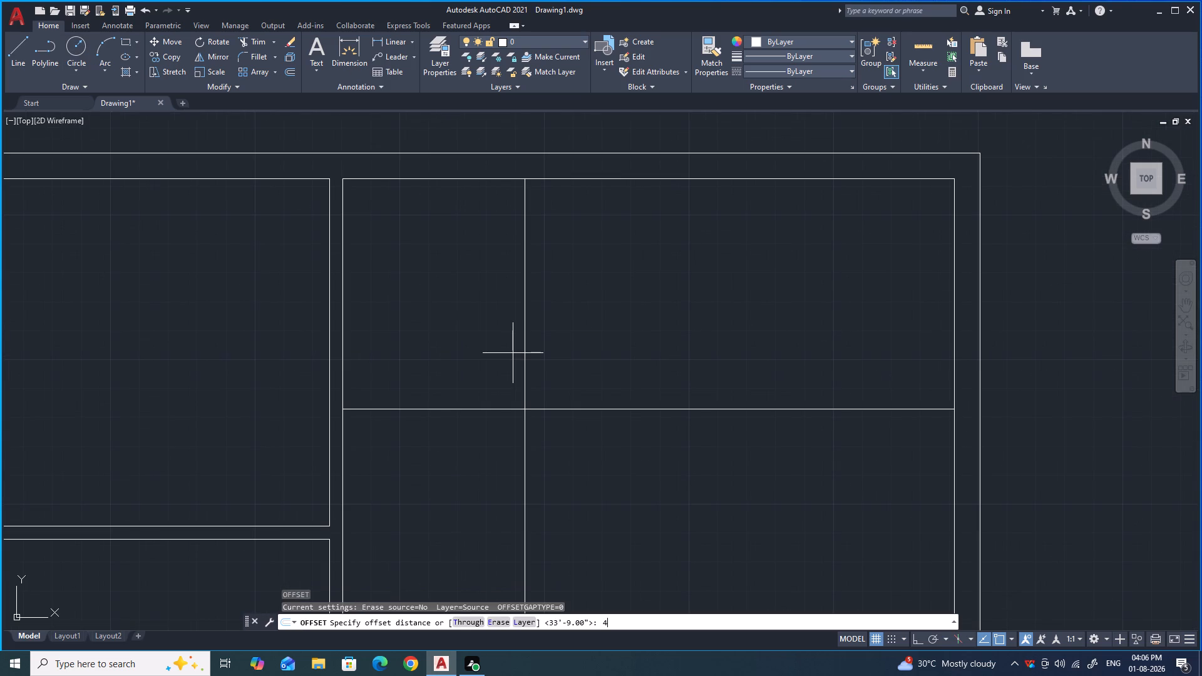
{"action": "type", "text": ".5"}
{"action": "key", "text": "Return"}
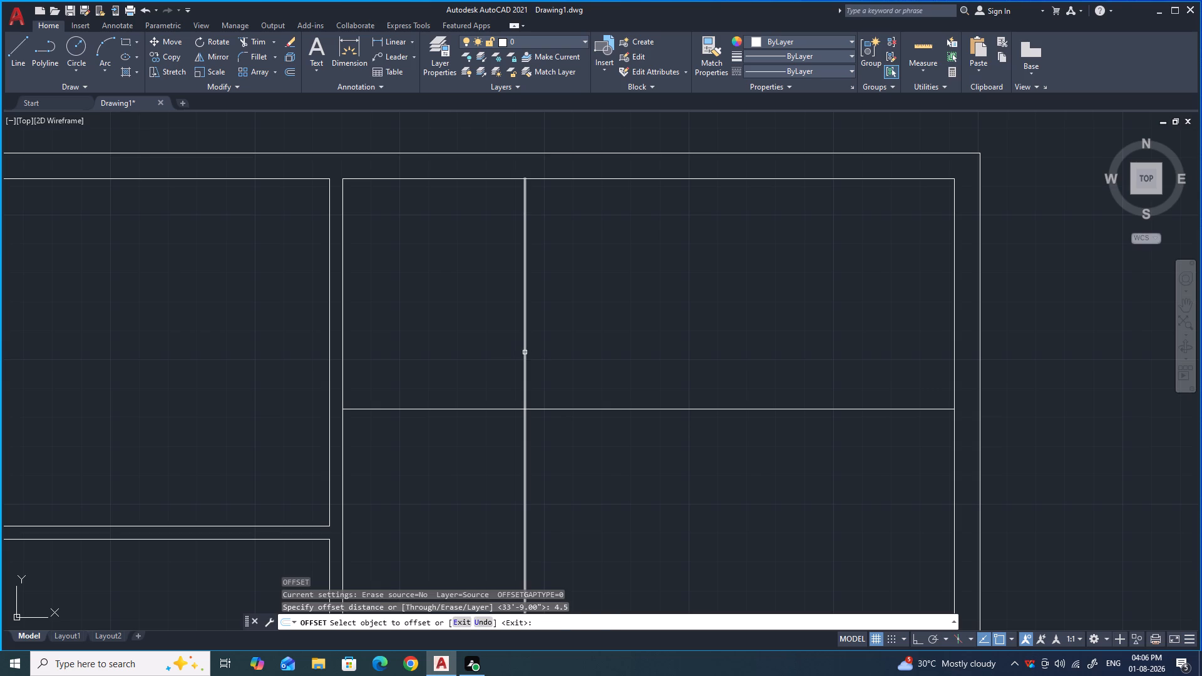
{"action": "left_click", "coordinate": [525, 352]}
{"action": "left_click", "coordinate": [547, 352]}
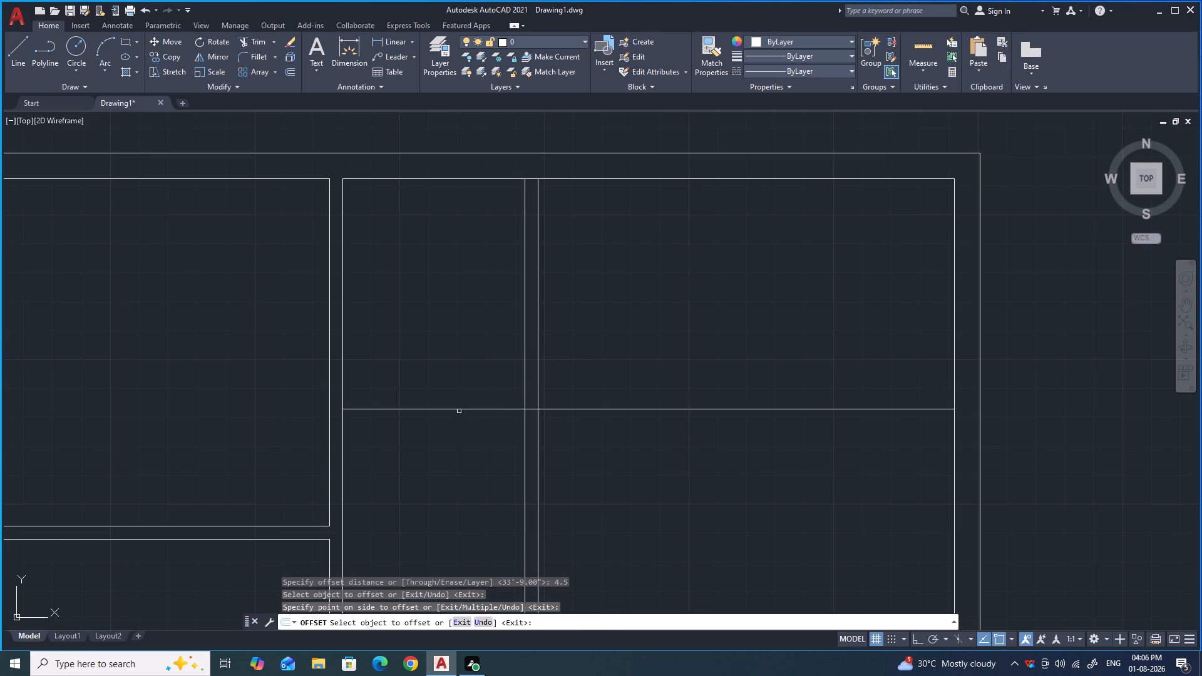
{"action": "left_click", "coordinate": [455, 409]}
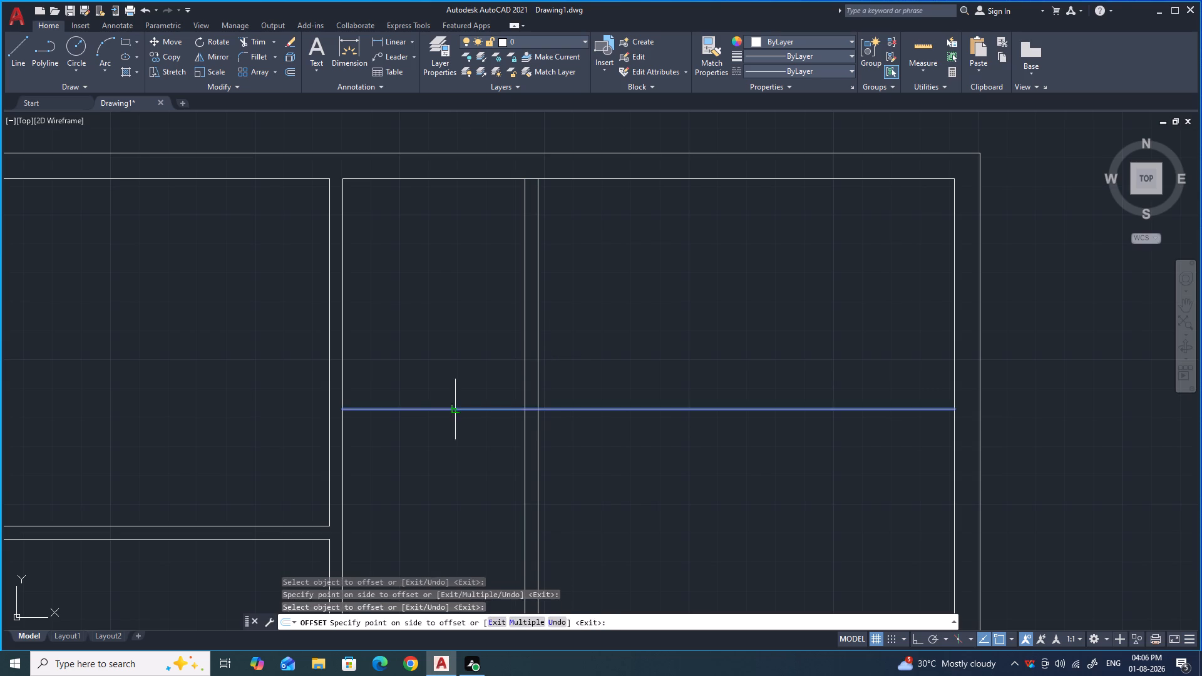
{"action": "left_click", "coordinate": [450, 457]}
{"action": "key", "text": "Escape"}
Trim the new partition lines extending beyond the small room's lower-right corner, and the overlapping line ends inside that corner.
{"action": "scroll", "coordinate": [491, 351], "scroll_direction": "down", "scroll_amount": 2}
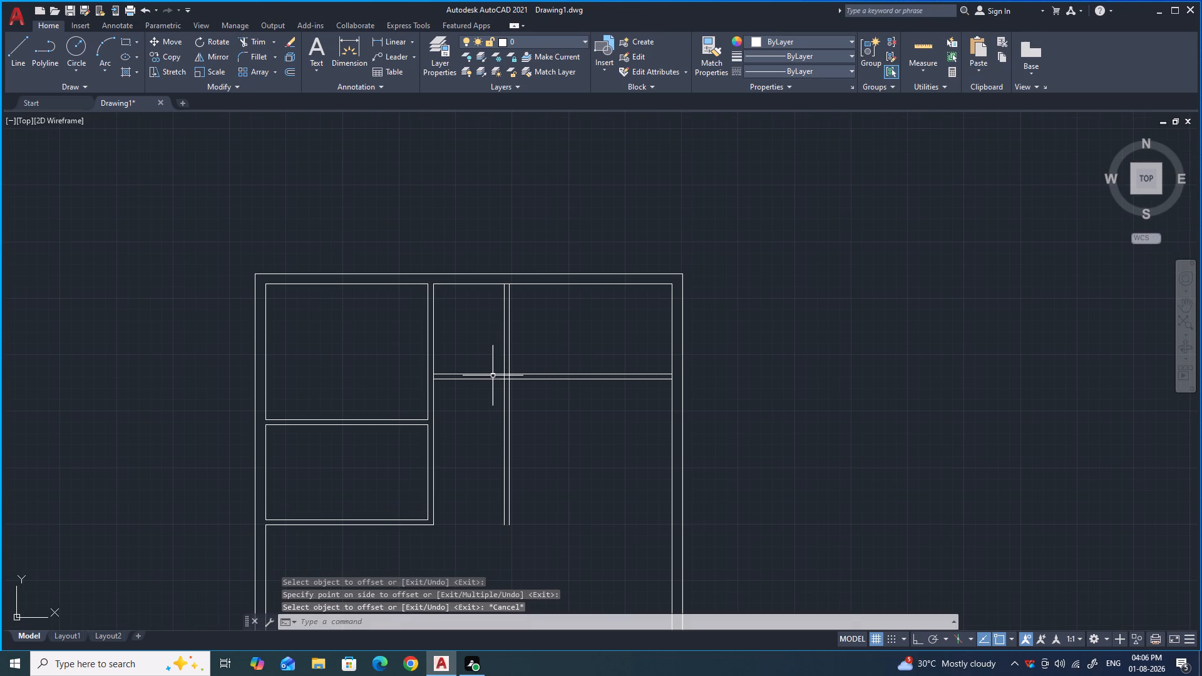
{"action": "scroll", "coordinate": [503, 369], "scroll_direction": "up", "scroll_amount": 3}
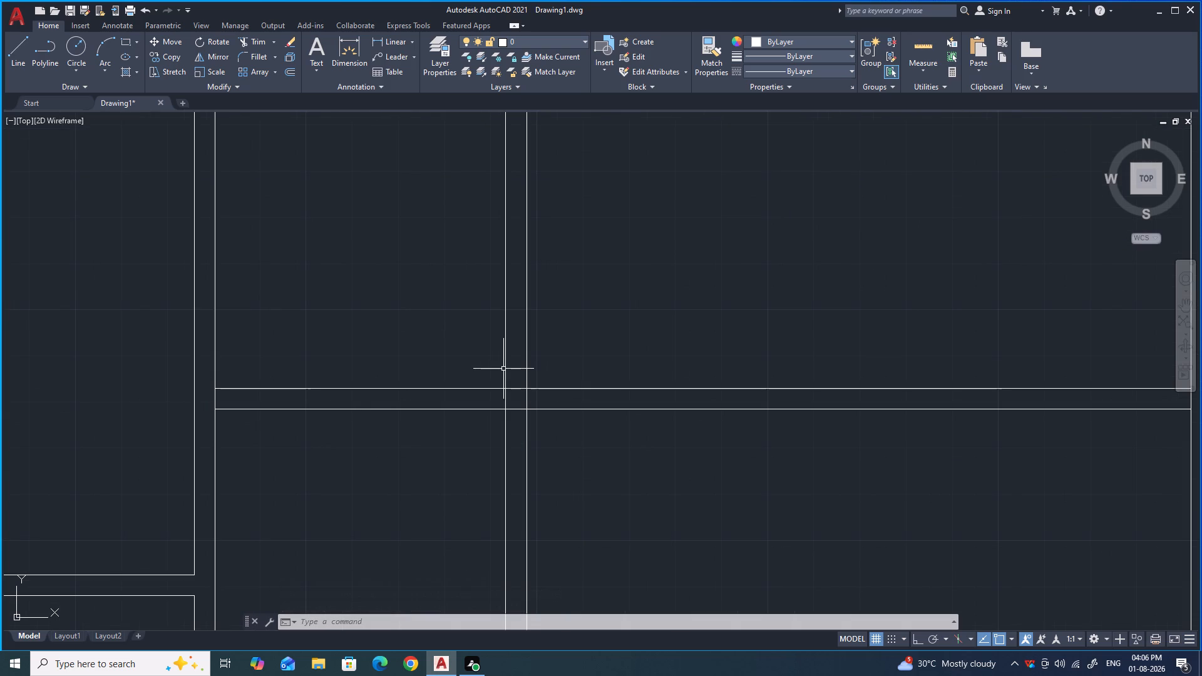
{"action": "scroll", "coordinate": [503, 369], "scroll_direction": "down", "scroll_amount": 1}
{"action": "type", "text": "TR"}
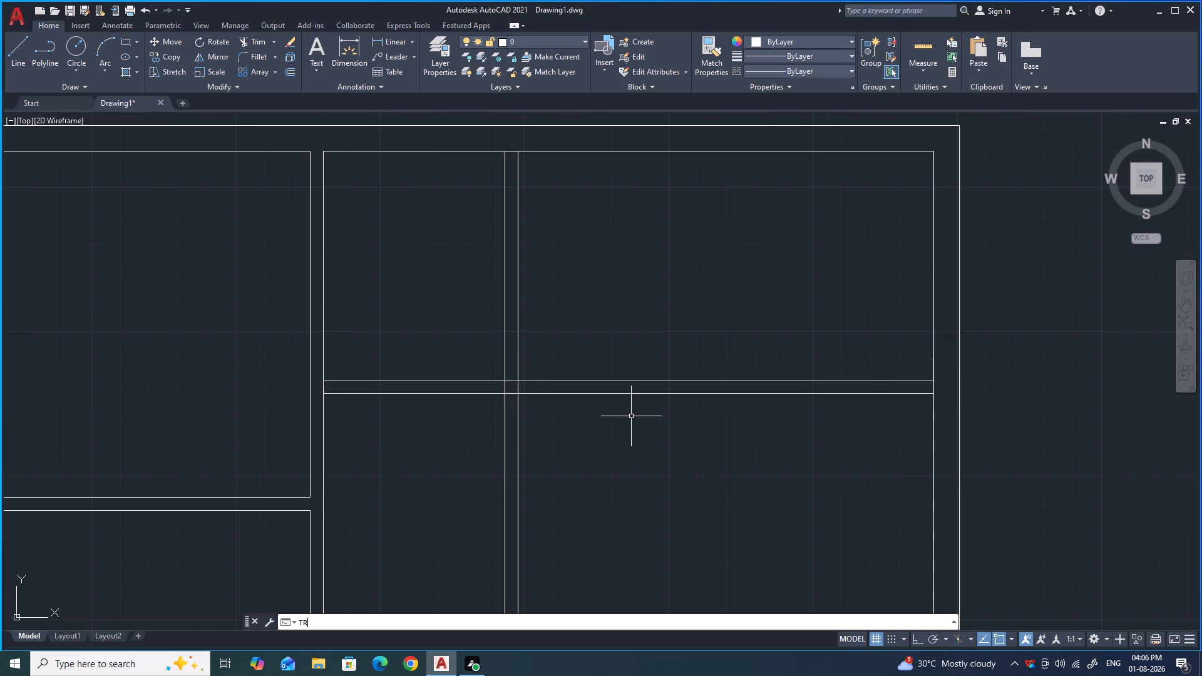
{"action": "key", "text": "Return"}
{"action": "left_click_drag", "start_coordinate": [612, 339], "coordinate": [495, 443]}
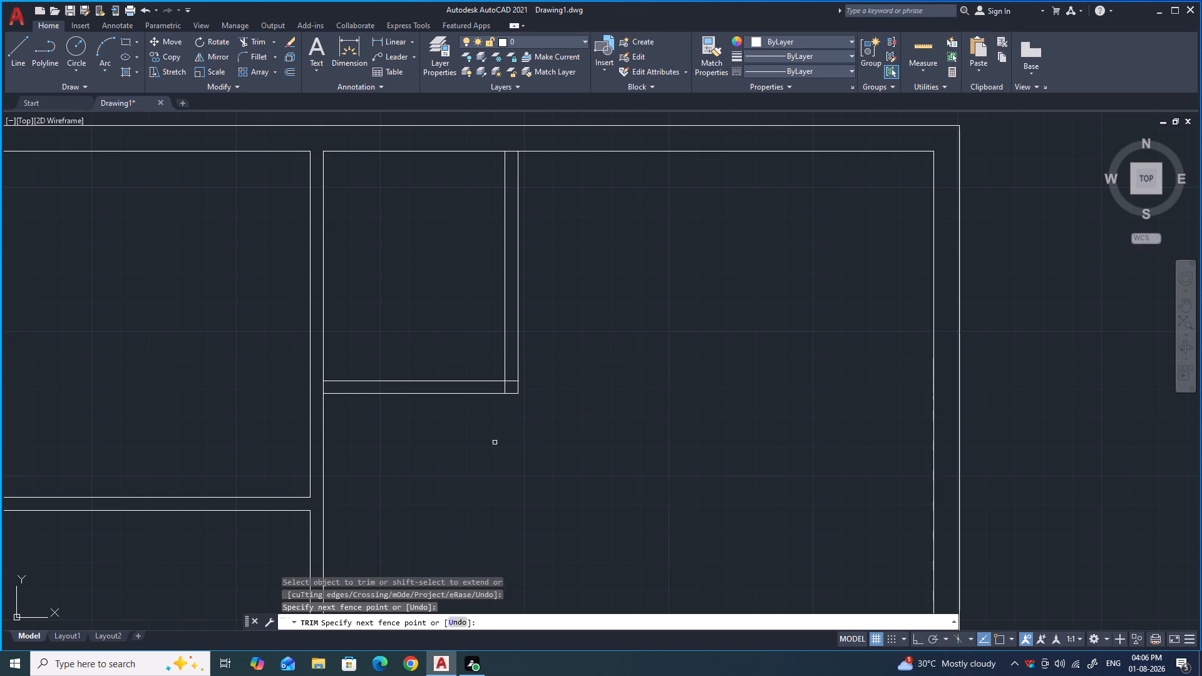
{"action": "scroll", "coordinate": [506, 387], "scroll_direction": "up", "scroll_amount": 2}
{"action": "left_click_drag", "start_coordinate": [515, 366], "coordinate": [486, 387]}
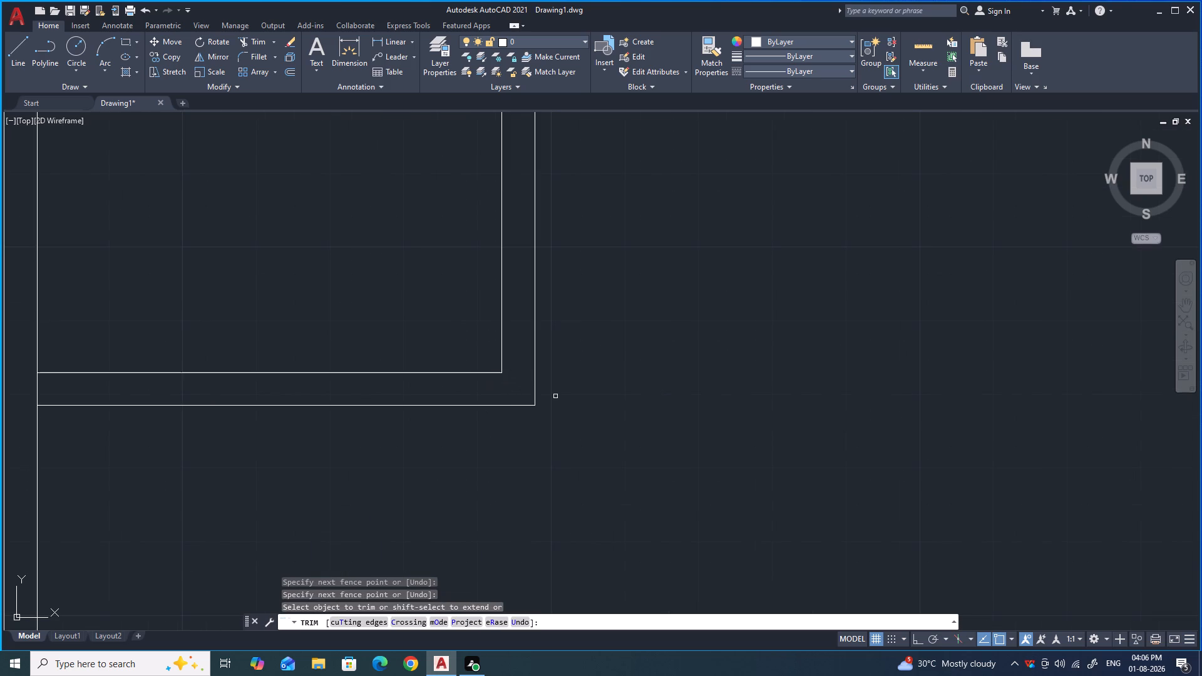
{"action": "key", "text": "Escape"}
Trim the wall lines between the new partition faces where they meet the existing vertical partition and the upper outer wall.
{"action": "scroll", "coordinate": [551, 408], "scroll_direction": "down", "scroll_amount": 3}
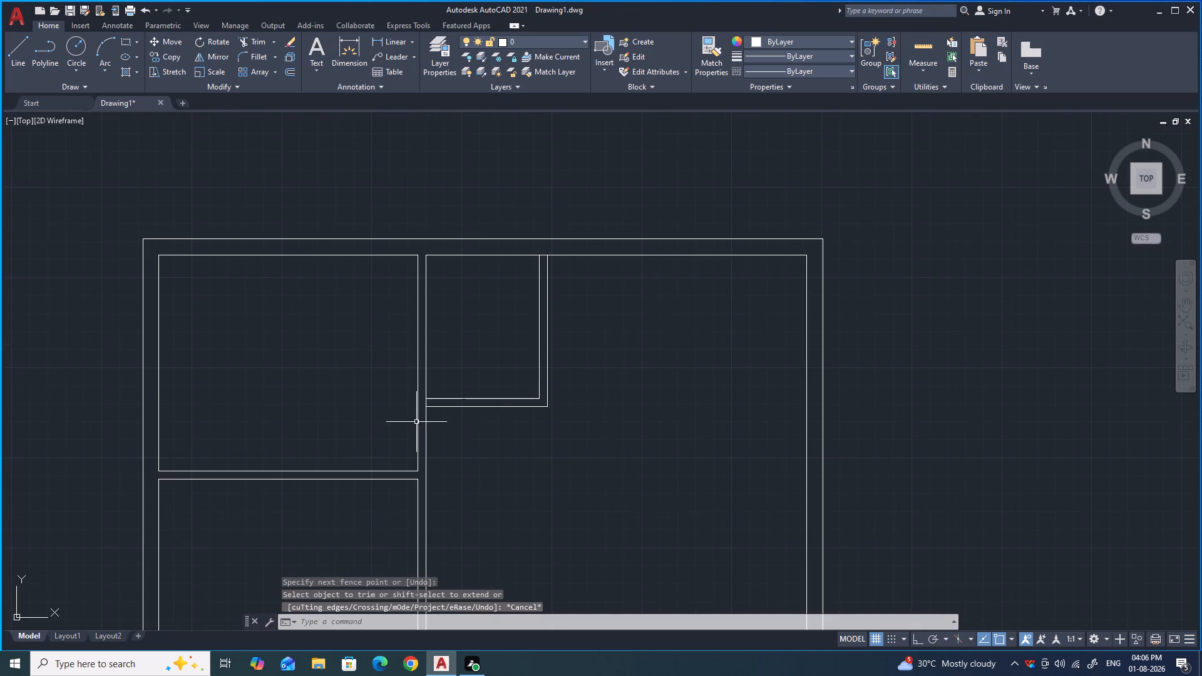
{"action": "scroll", "coordinate": [420, 412], "scroll_direction": "up", "scroll_amount": 3}
{"action": "type", "text": "TR"}
{"action": "key", "text": "Return"}
{"action": "left_click_drag", "start_coordinate": [445, 378], "coordinate": [432, 386]}
{"action": "scroll", "coordinate": [419, 432], "scroll_direction": "down", "scroll_amount": 3}
{"action": "scroll", "coordinate": [531, 262], "scroll_direction": "up", "scroll_amount": 3}
{"action": "left_click_drag", "start_coordinate": [553, 269], "coordinate": [557, 335]}
{"action": "key", "text": "Escape"}
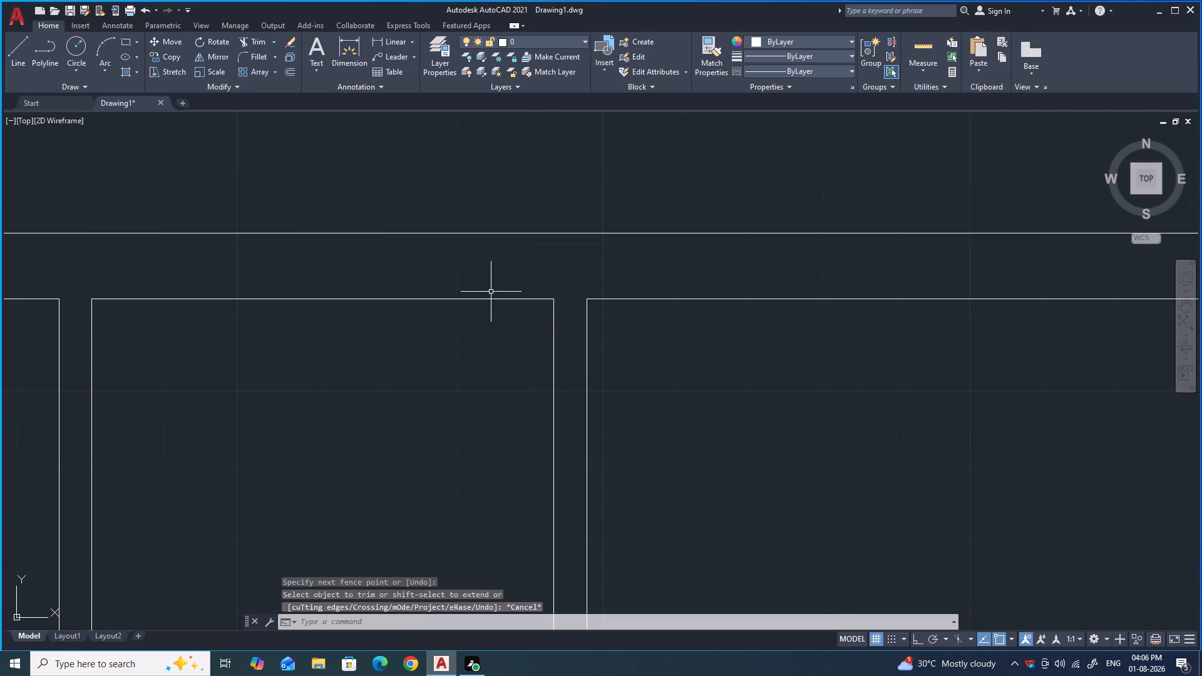
{"action": "scroll", "coordinate": [490, 291], "scroll_direction": "down", "scroll_amount": 3}
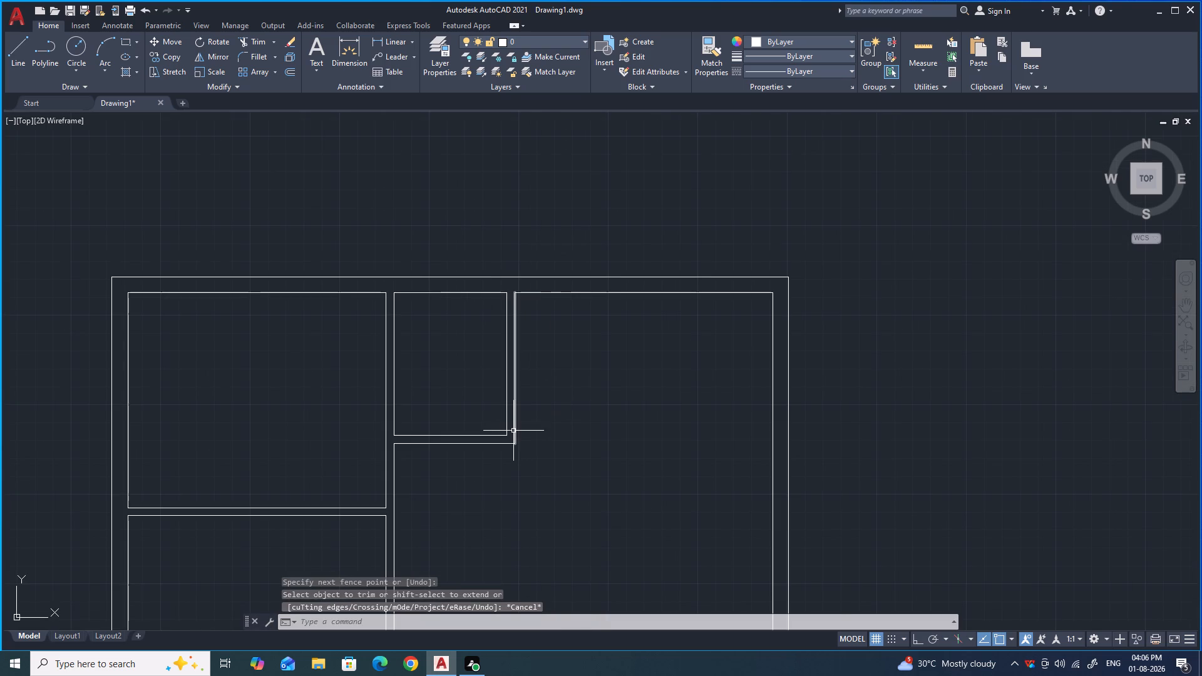
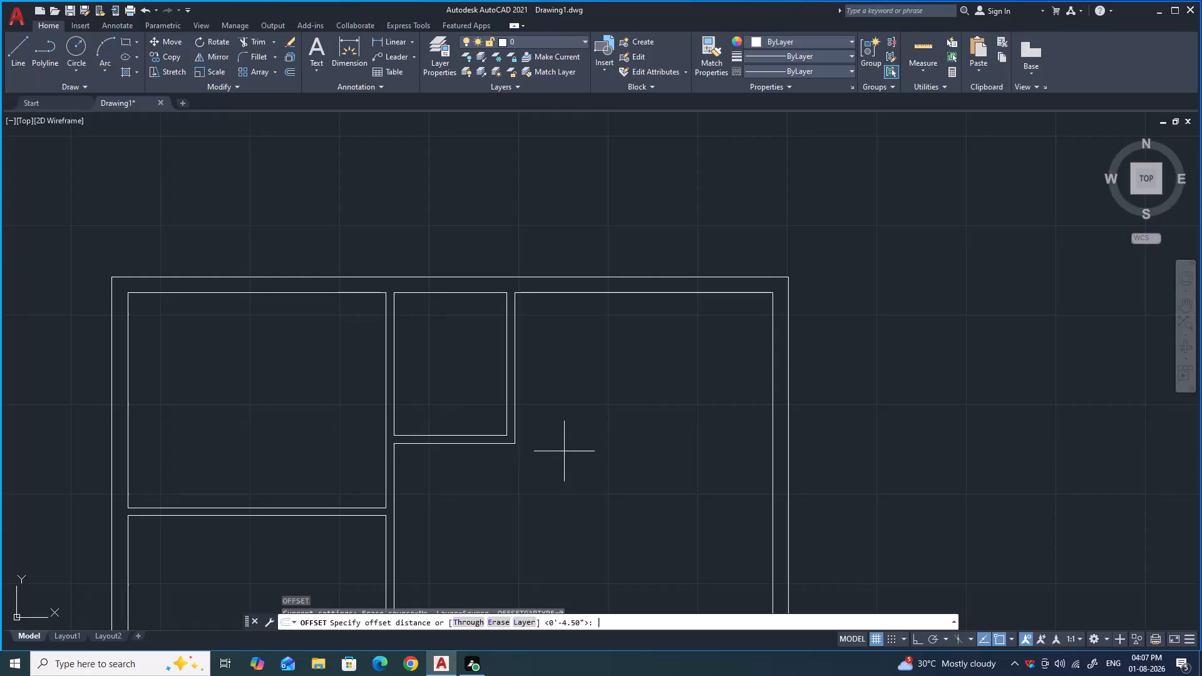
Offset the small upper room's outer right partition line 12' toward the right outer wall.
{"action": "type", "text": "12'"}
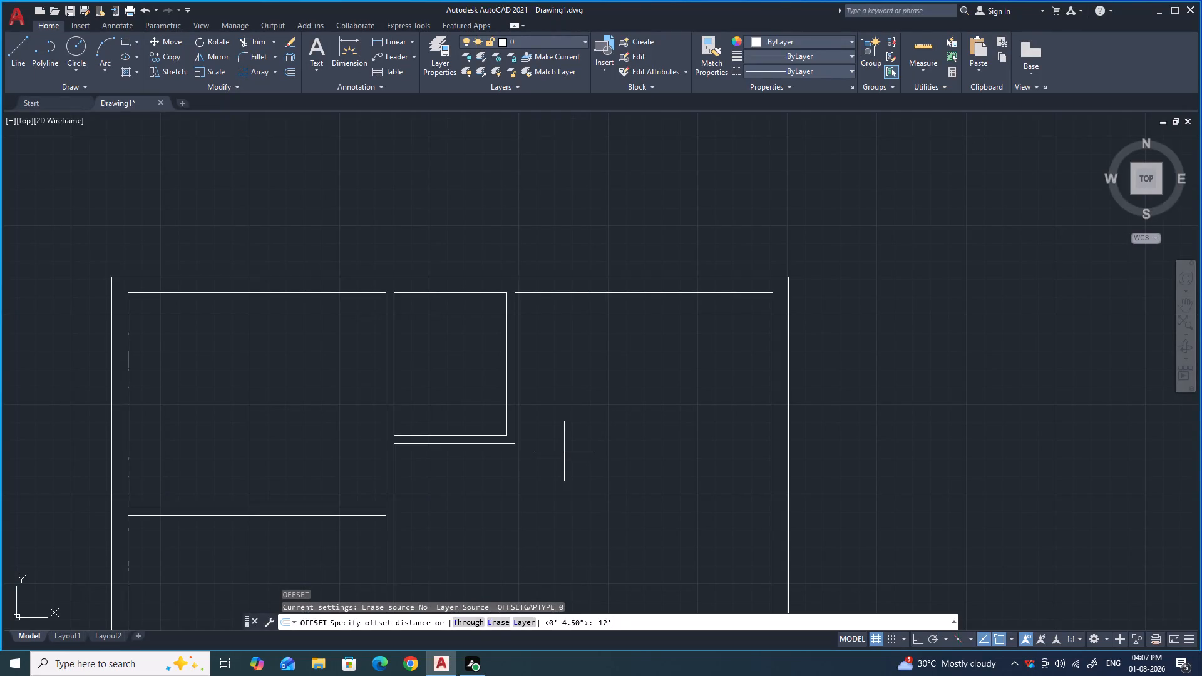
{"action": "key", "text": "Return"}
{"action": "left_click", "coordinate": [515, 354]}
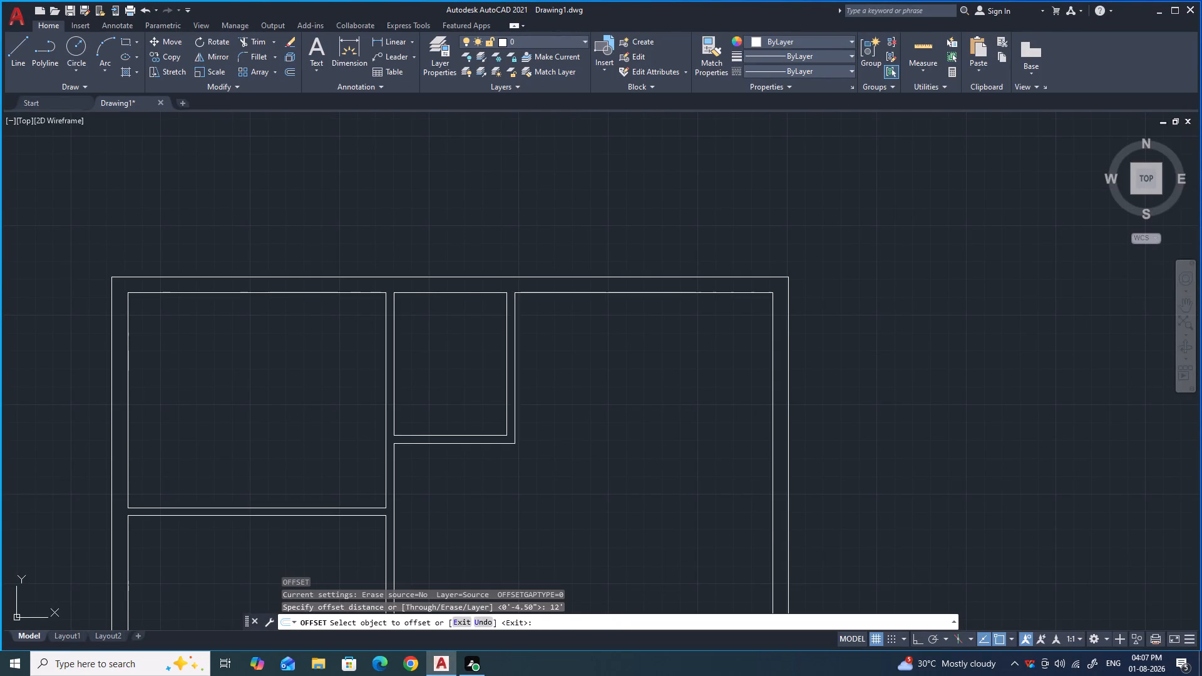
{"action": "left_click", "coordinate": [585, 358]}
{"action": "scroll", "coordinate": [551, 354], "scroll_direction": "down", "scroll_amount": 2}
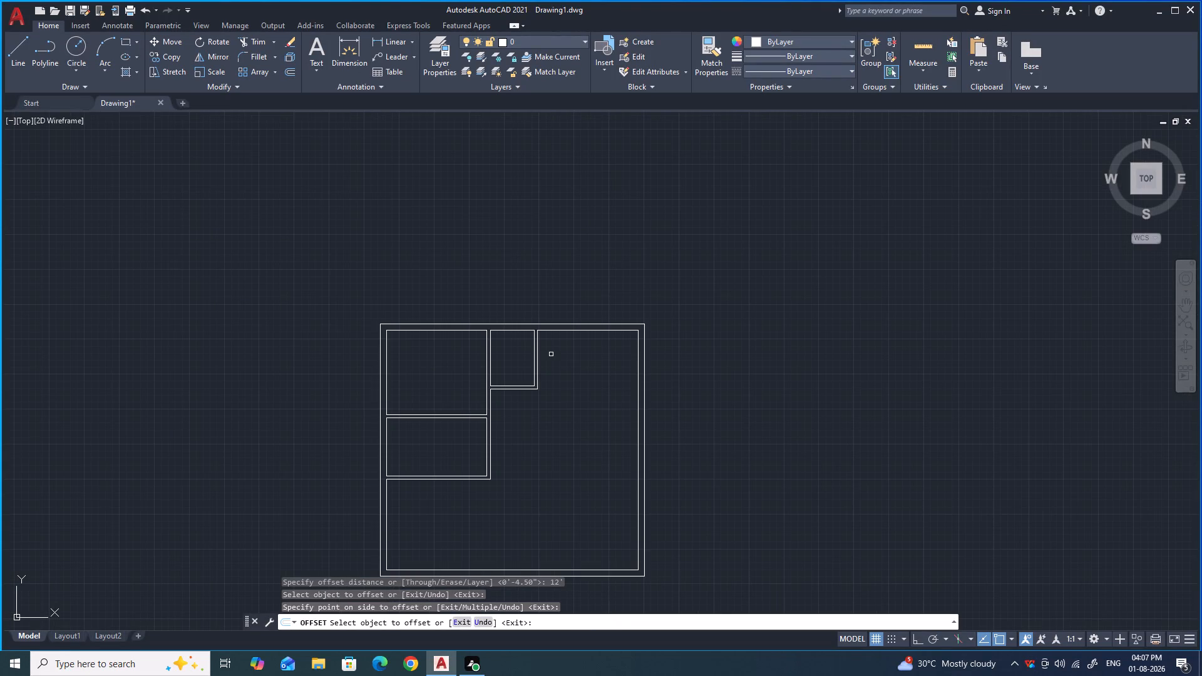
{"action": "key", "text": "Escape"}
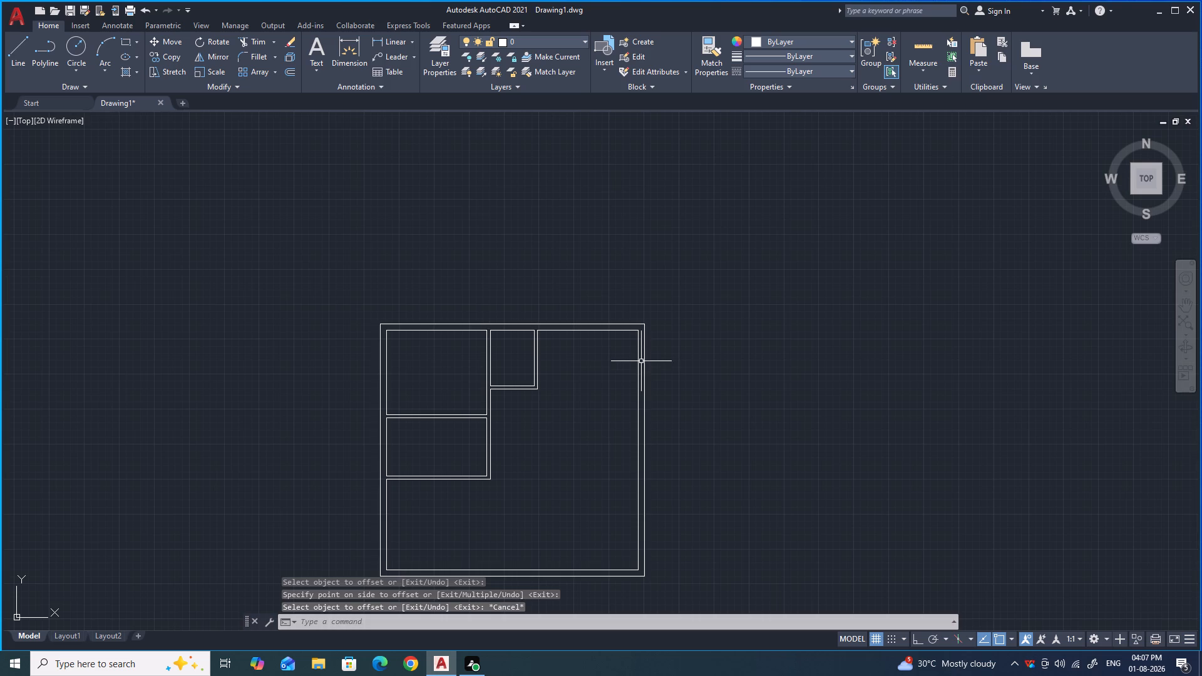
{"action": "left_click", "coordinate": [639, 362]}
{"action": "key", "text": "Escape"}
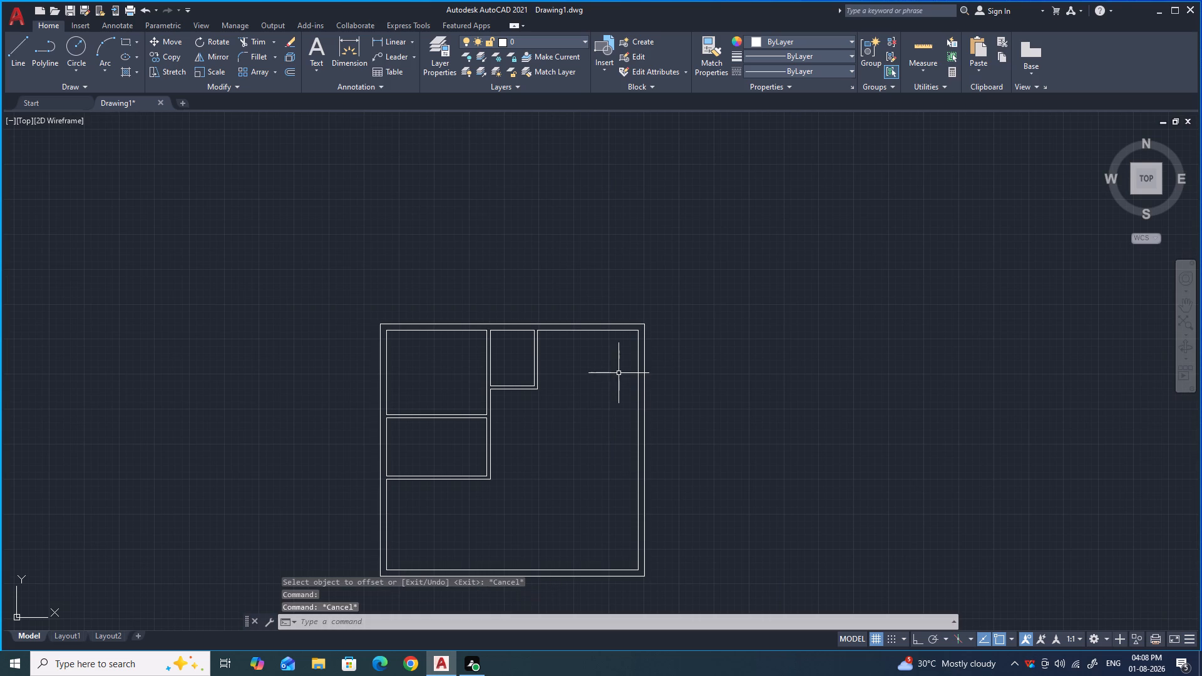
Offset the inner upper wall line of the area right of the small room 11'11.5" downward.
{"action": "scroll", "coordinate": [581, 358], "scroll_direction": "up", "scroll_amount": 1}
{"action": "key", "text": "o"}
{"action": "key", "text": "Return"}
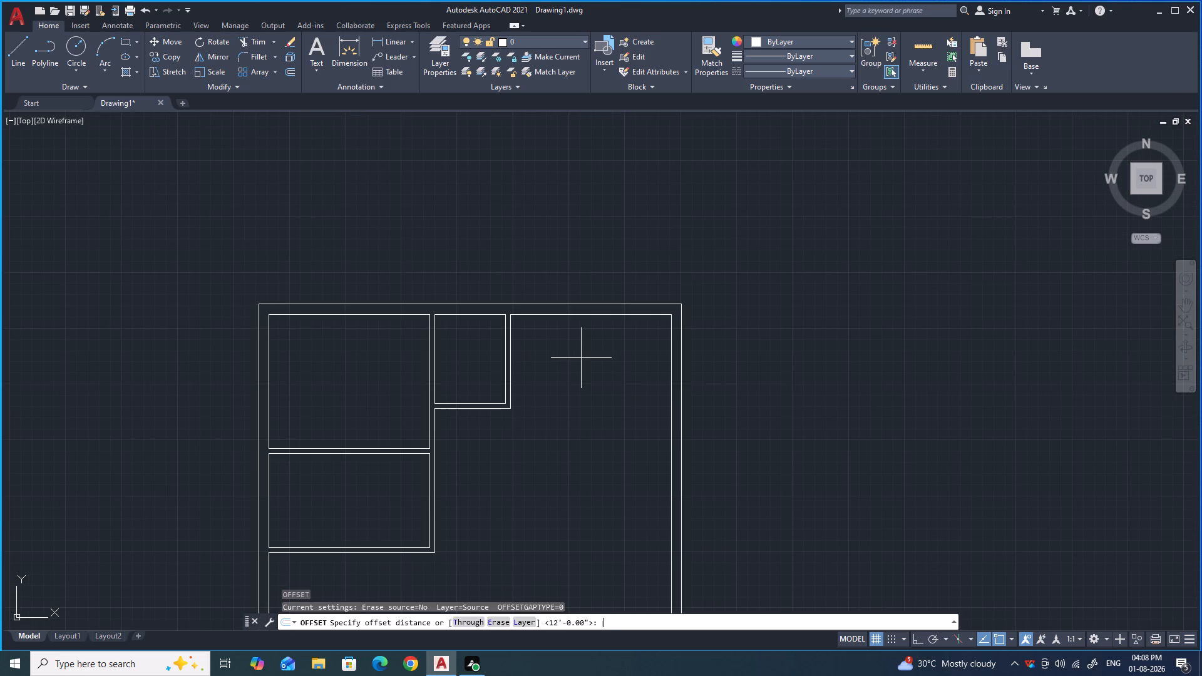
{"action": "type", "text": "11'"}
{"action": "type", "text": "11.5"}
{"action": "key", "text": "Return"}
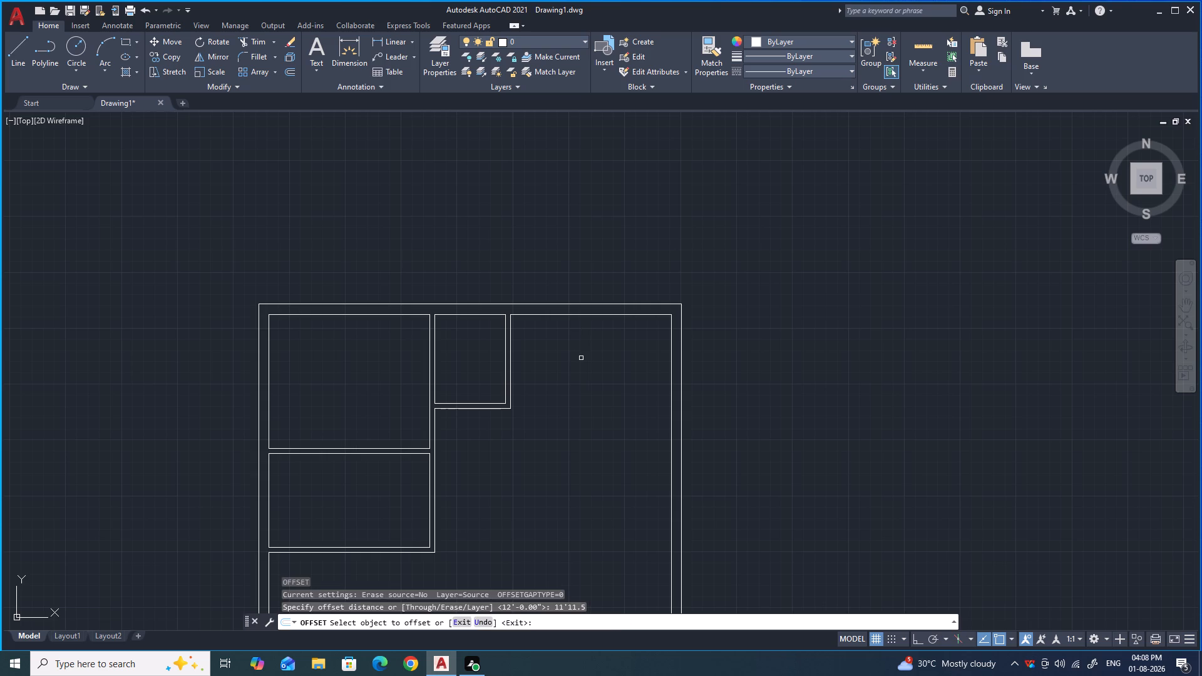
{"action": "left_click", "coordinate": [580, 314]}
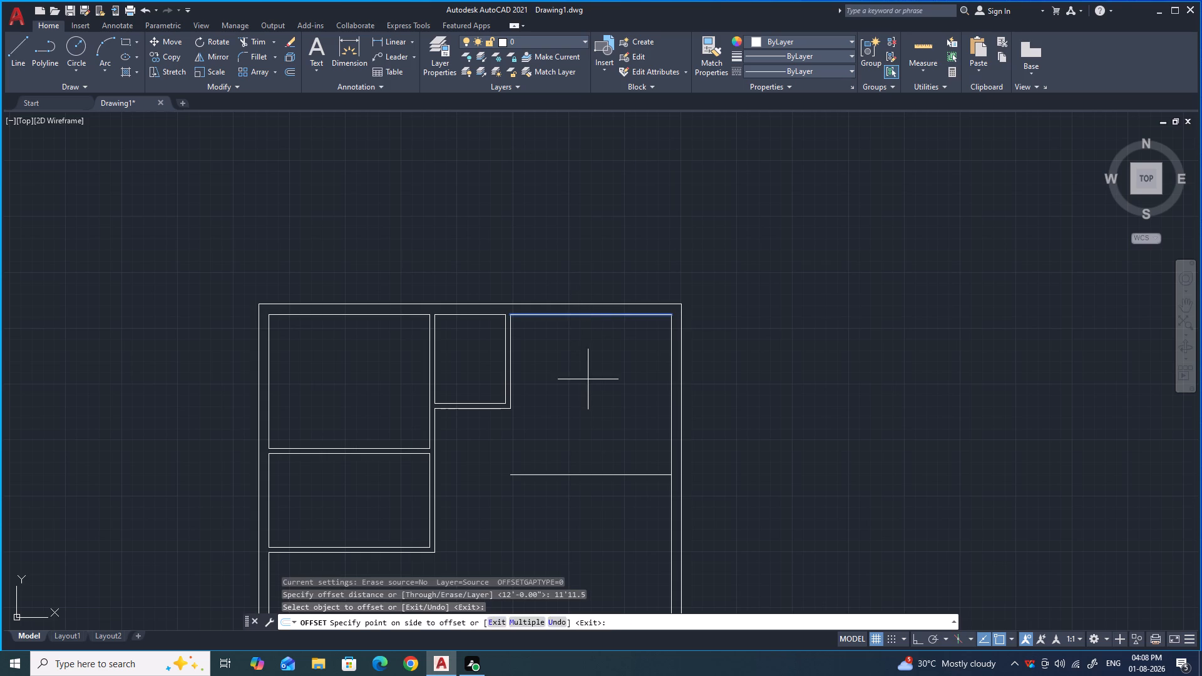
{"action": "left_click", "coordinate": [588, 381]}
{"action": "key", "text": "Escape"}
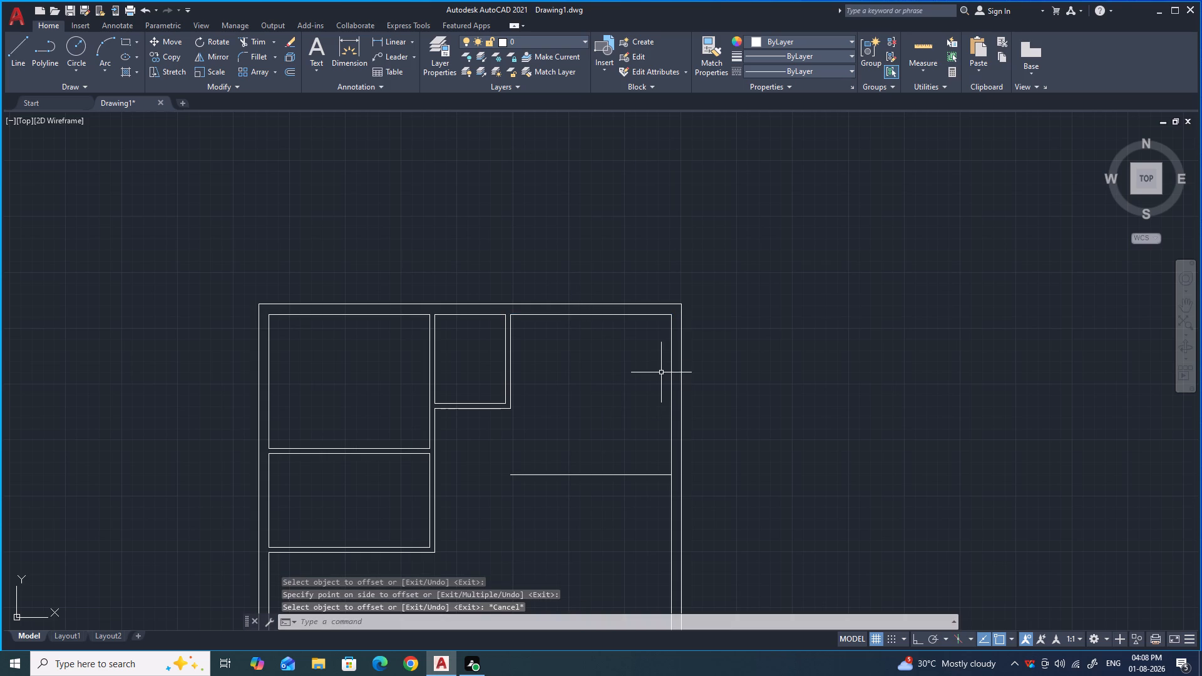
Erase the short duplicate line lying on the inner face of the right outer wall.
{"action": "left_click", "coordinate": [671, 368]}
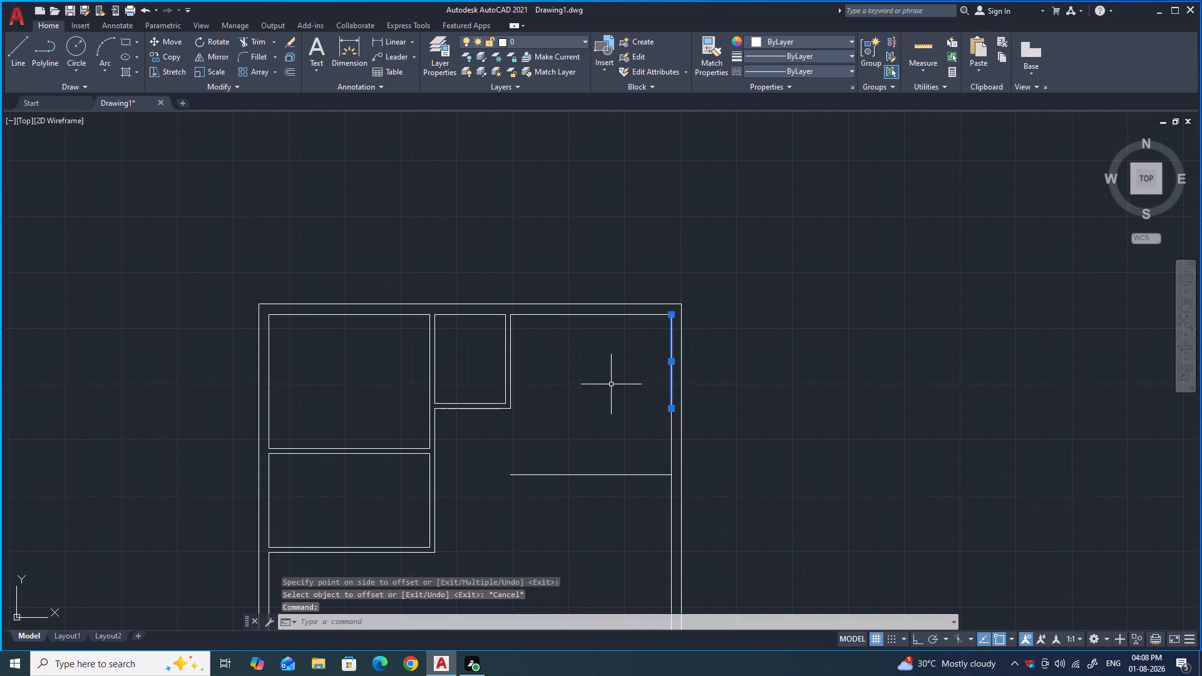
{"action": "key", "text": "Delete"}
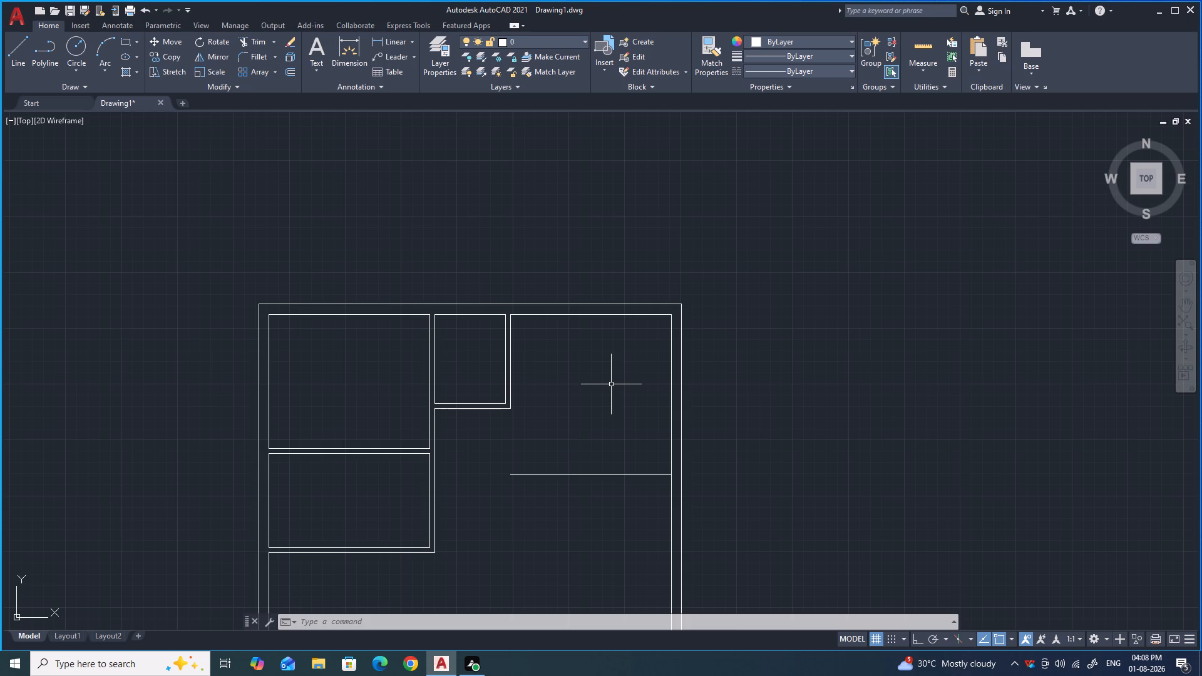
Offset the new horizontal line 4.5" downward to form the partition thickness.
{"action": "key", "text": "o"}
{"action": "key", "text": "Return"}
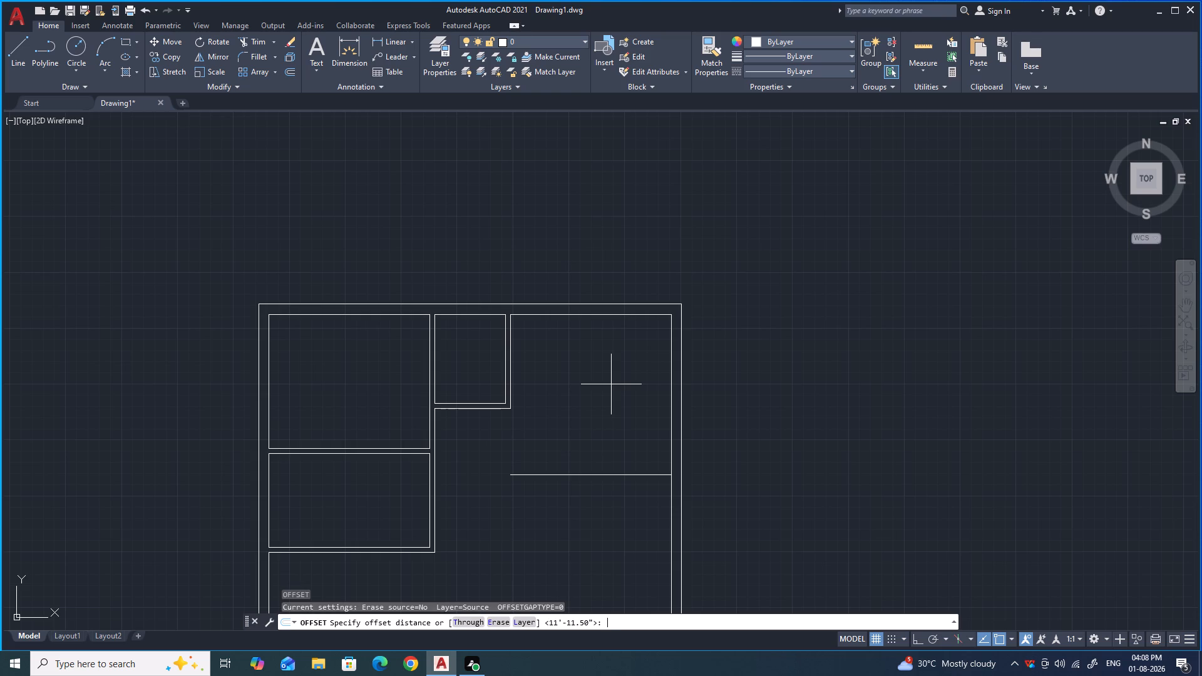
{"action": "type", "text": "40"}
{"action": "key", "text": "BackSpace"}
{"action": "type", "text": ".5"}
{"action": "key", "text": "Return"}
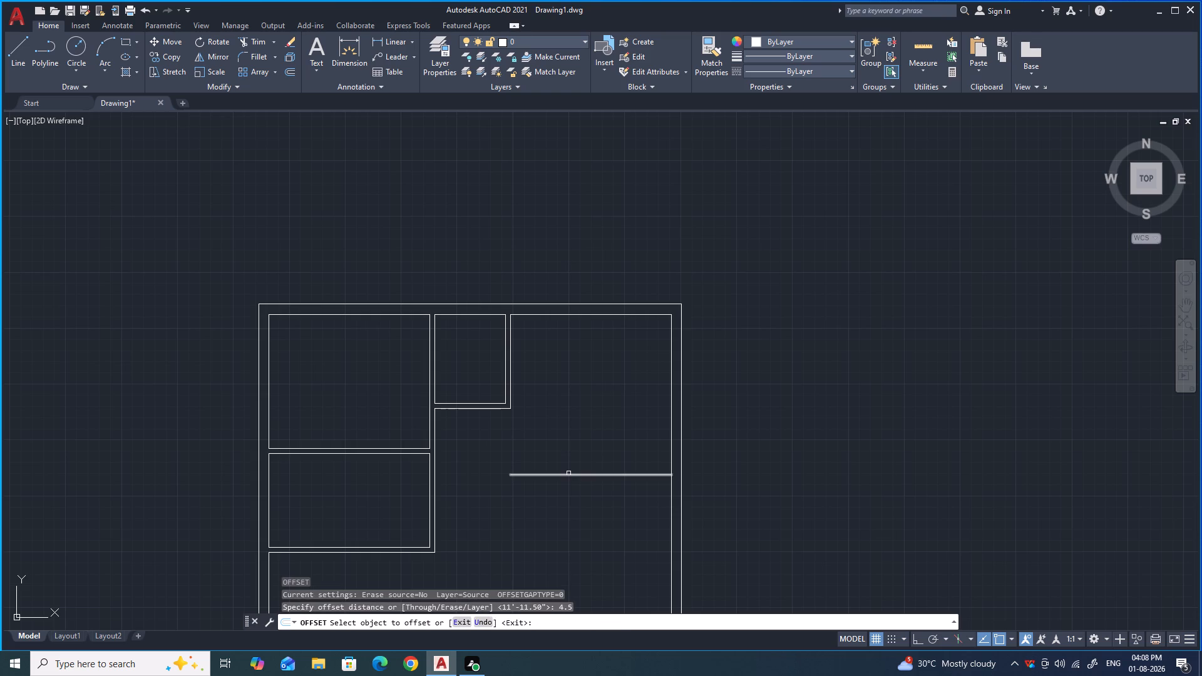
{"action": "left_click_drag", "start_coordinate": [568, 473], "coordinate": [566, 483]}
{"action": "left_click", "coordinate": [563, 498]}
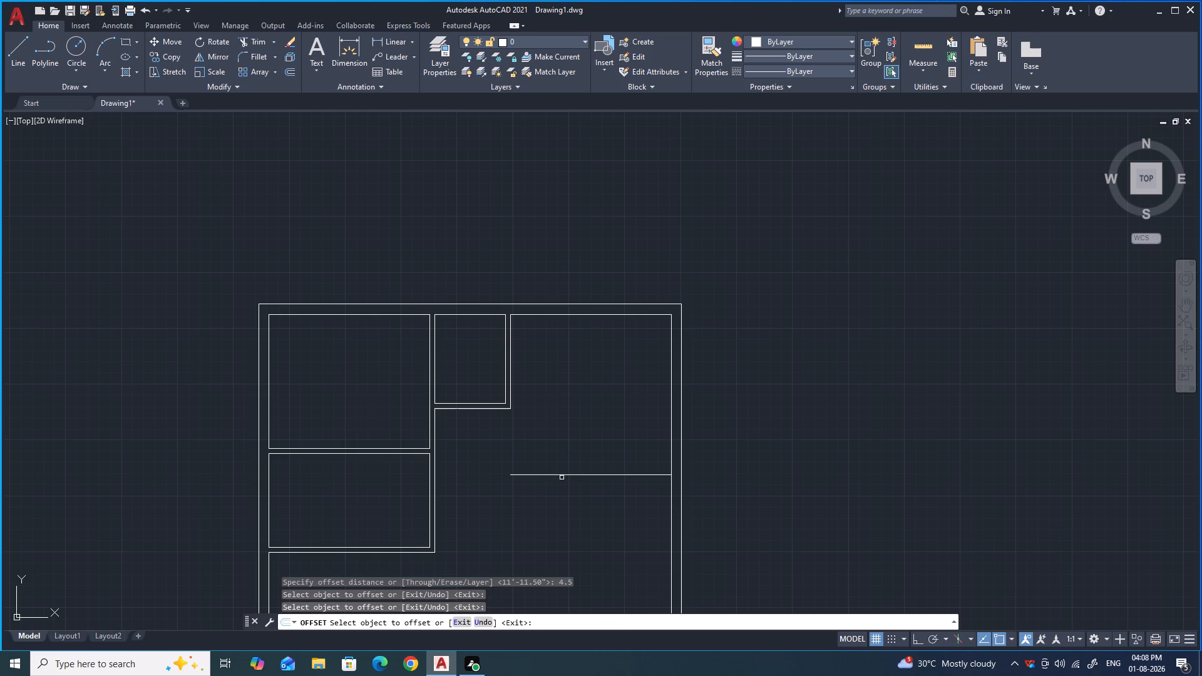
{"action": "key", "text": "space"}
{"action": "key", "text": "space"}
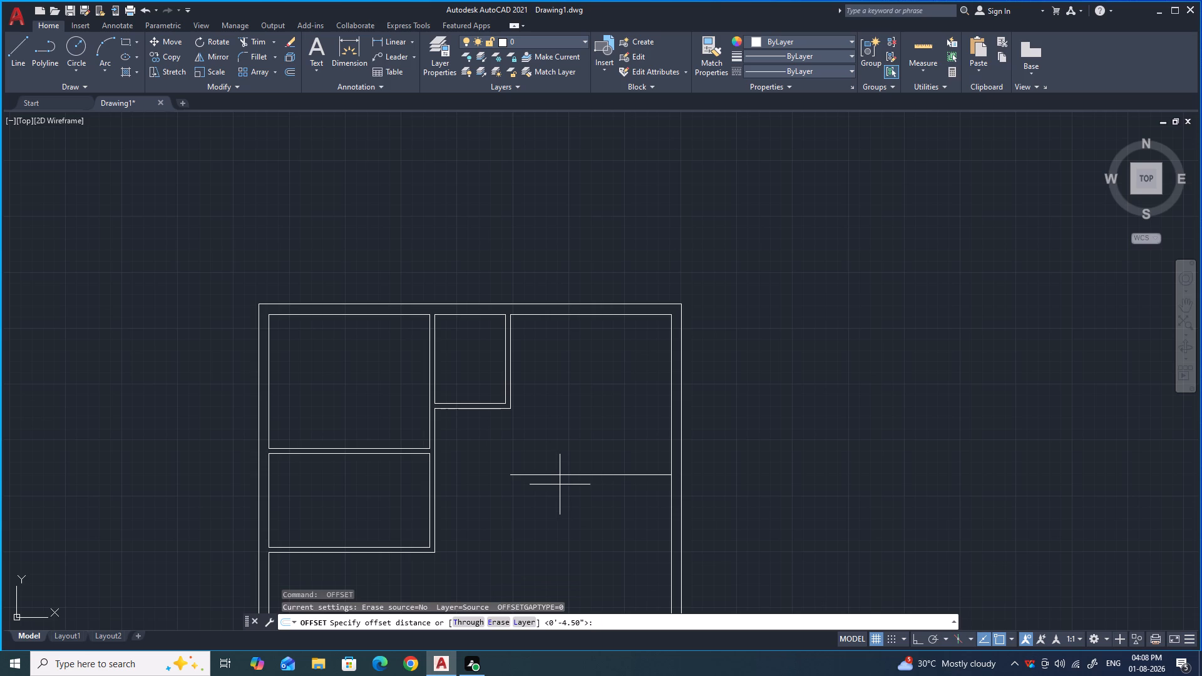
{"action": "key", "text": "space"}
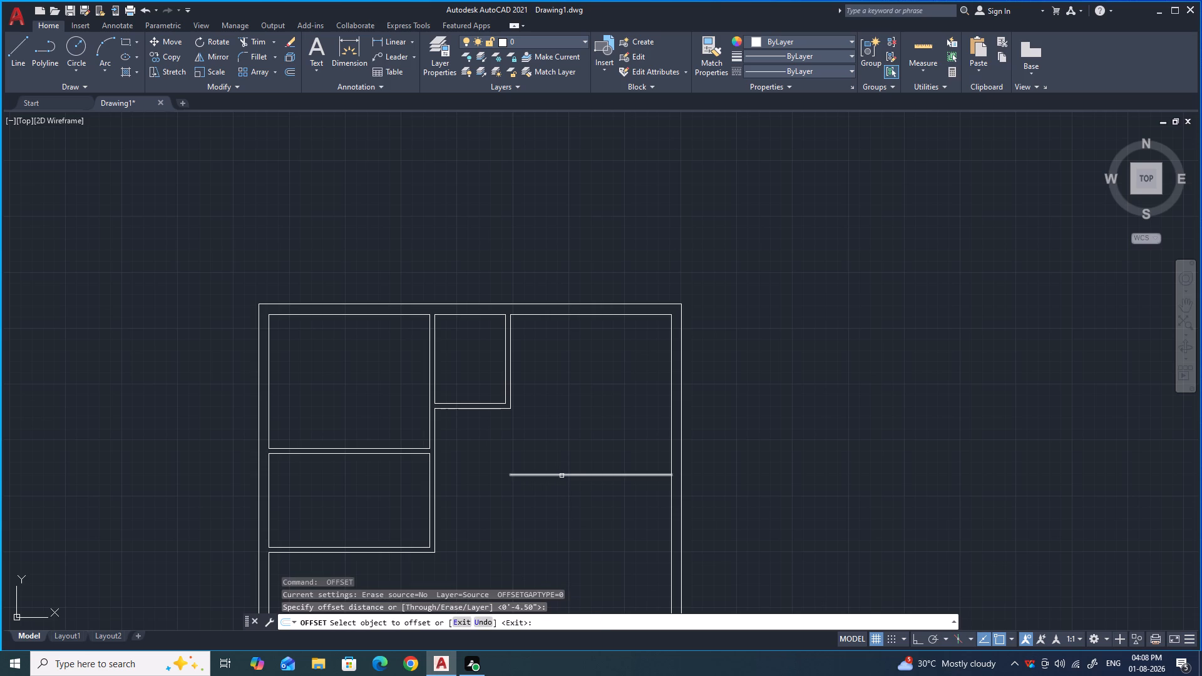
{"action": "left_click", "coordinate": [562, 475]}
{"action": "left_click", "coordinate": [560, 492]}
{"action": "key", "text": "Escape"}
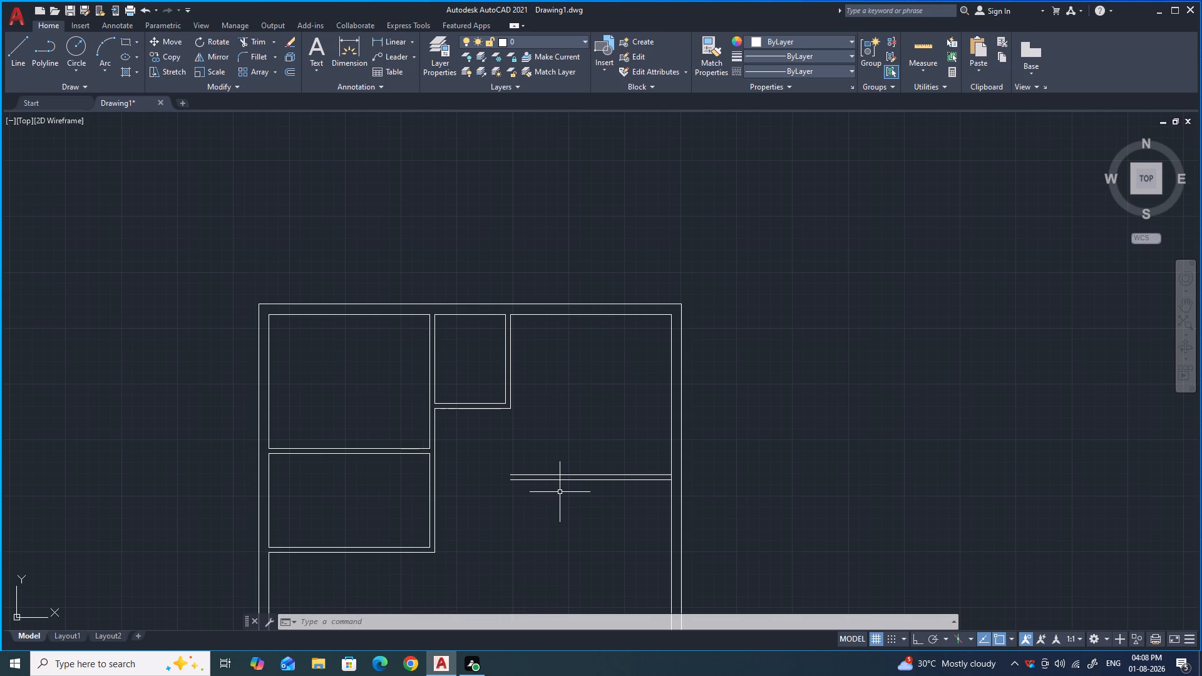
Extend the small room's right partition faces and the lower horizontal line to meet at a corner, trimming the excess below it.
{"action": "type", "text": "EX"}
{"action": "key", "text": "Return"}
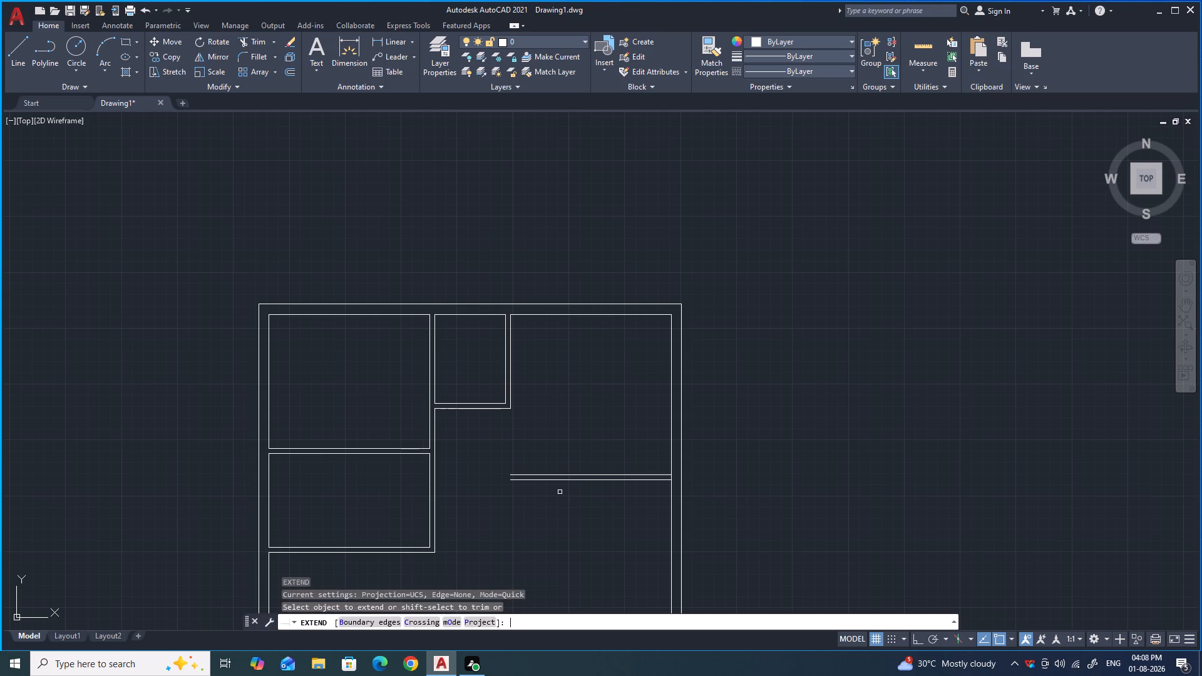
{"action": "left_click", "coordinate": [510, 379]}
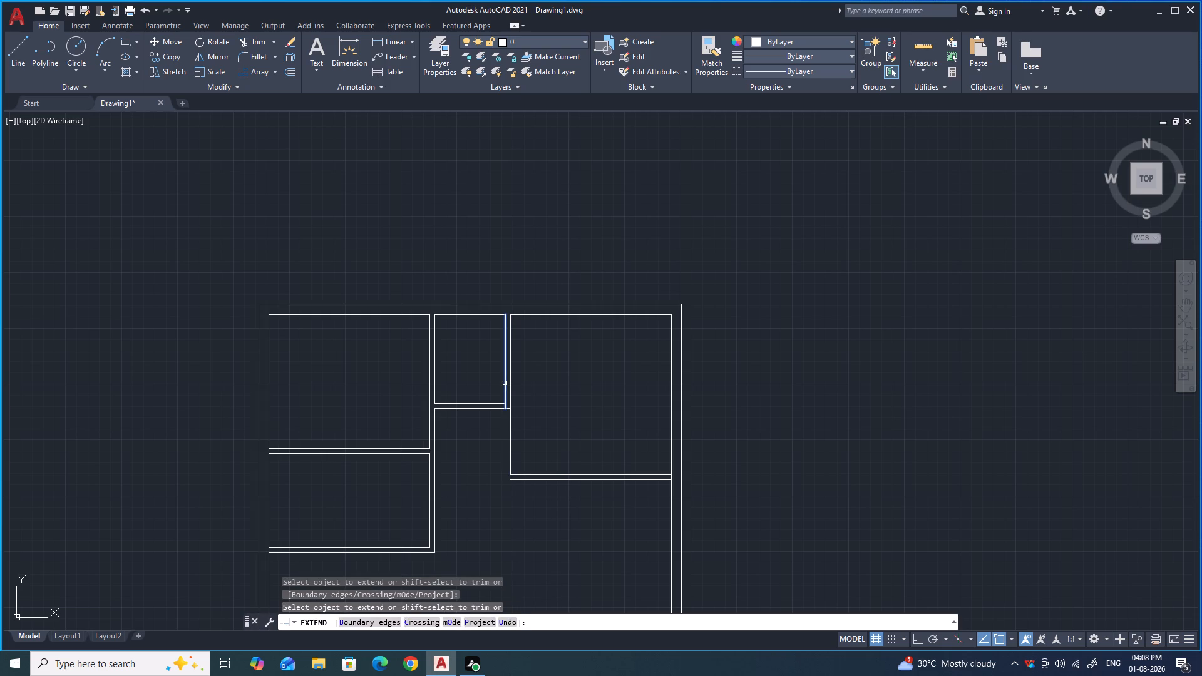
{"action": "left_click", "coordinate": [505, 383]}
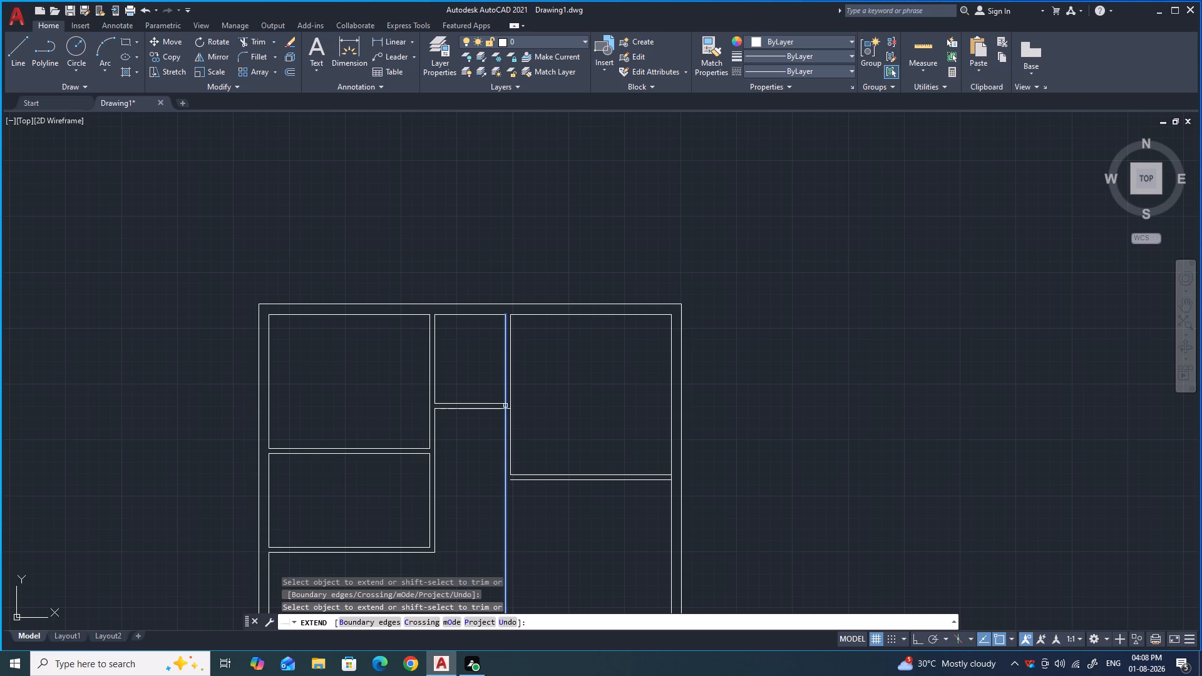
{"action": "left_click", "coordinate": [505, 406]}
{"action": "left_click", "coordinate": [522, 481]}
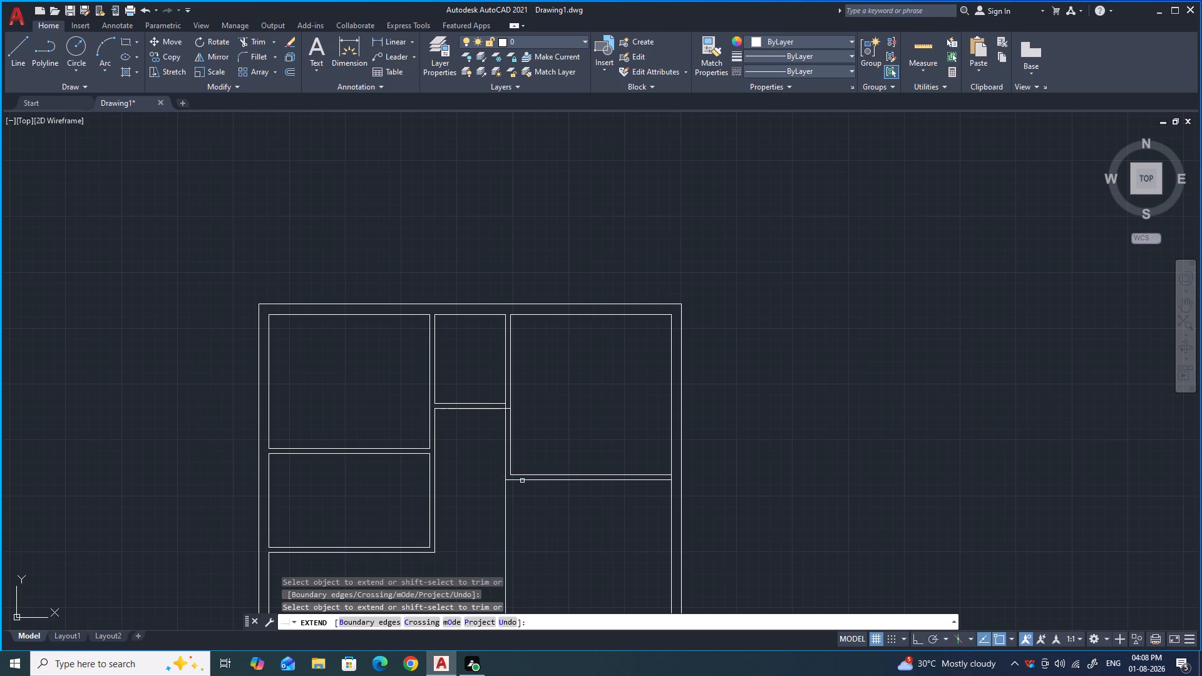
{"action": "left_click", "coordinate": [503, 513], "text": "shift"}
Trim the line segments between partition faces at the small room's lower-right junction and at the right outer wall.
{"action": "scroll", "coordinate": [506, 406], "scroll_direction": "up", "scroll_amount": 4, "text": "shift"}
{"action": "left_click_drag", "start_coordinate": [487, 414], "coordinate": [502, 413], "text": "shift"}
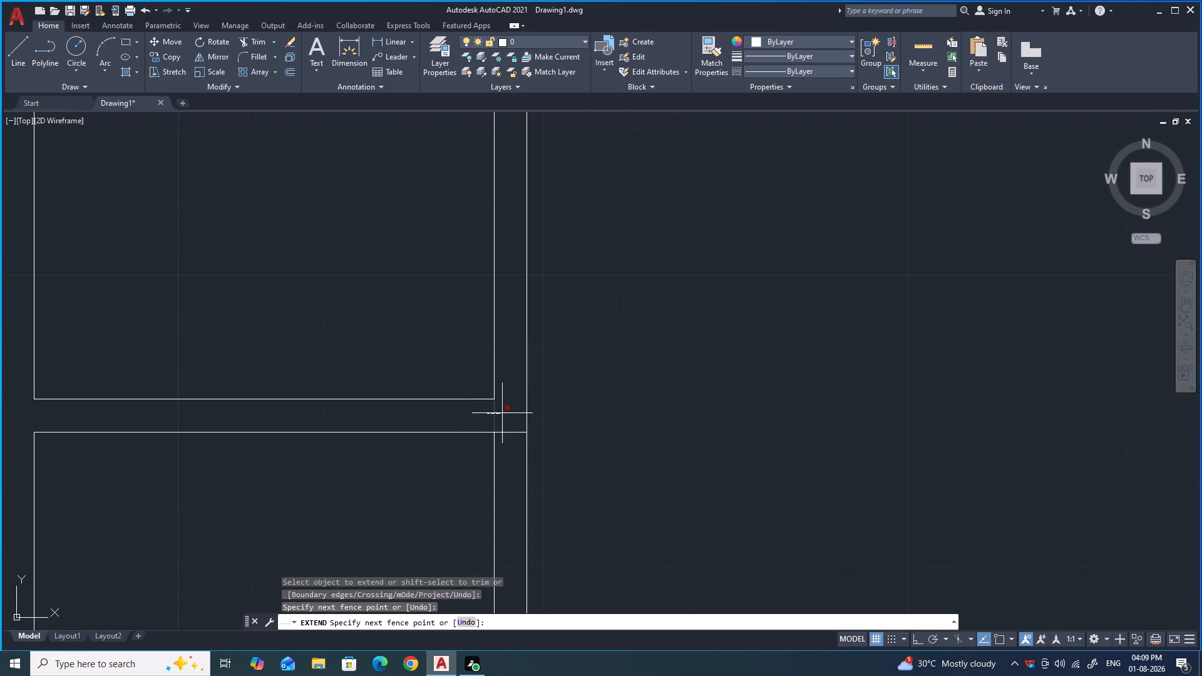
{"action": "left_click_drag", "start_coordinate": [502, 413], "coordinate": [511, 463], "text": "shift"}
{"action": "scroll", "coordinate": [532, 371], "scroll_direction": "down", "scroll_amount": 3}
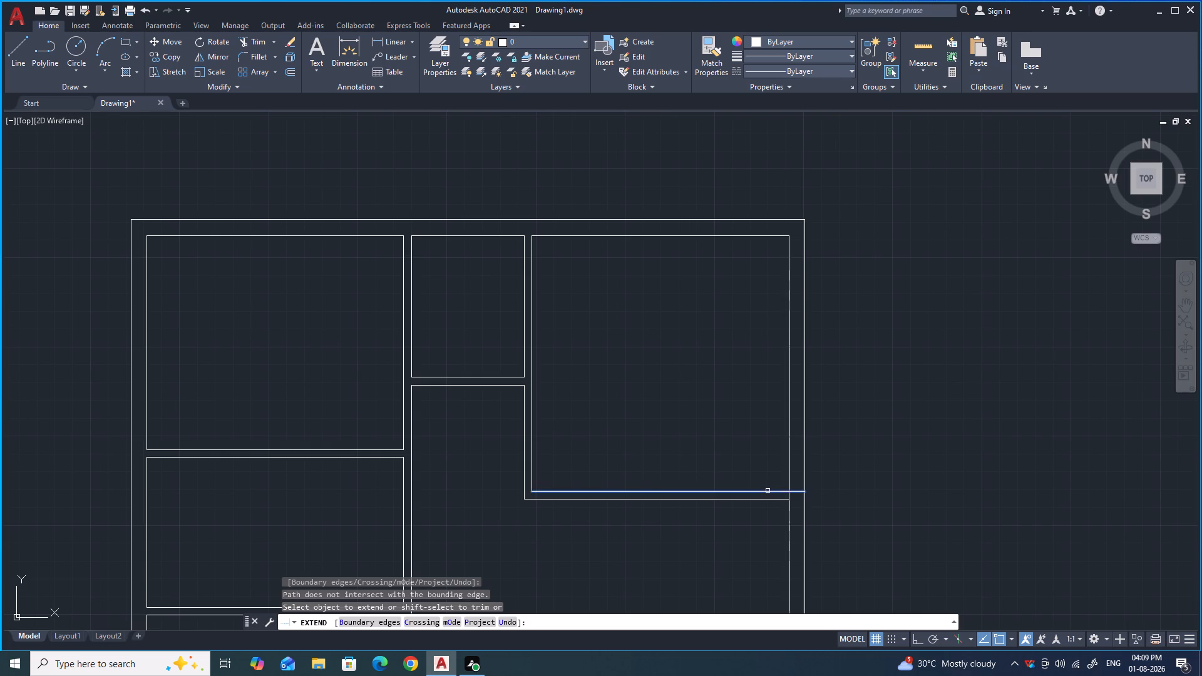
{"action": "scroll", "coordinate": [791, 501], "scroll_direction": "up", "scroll_amount": 5}
{"action": "left_click_drag", "start_coordinate": [799, 463], "coordinate": [714, 476], "text": "shift"}
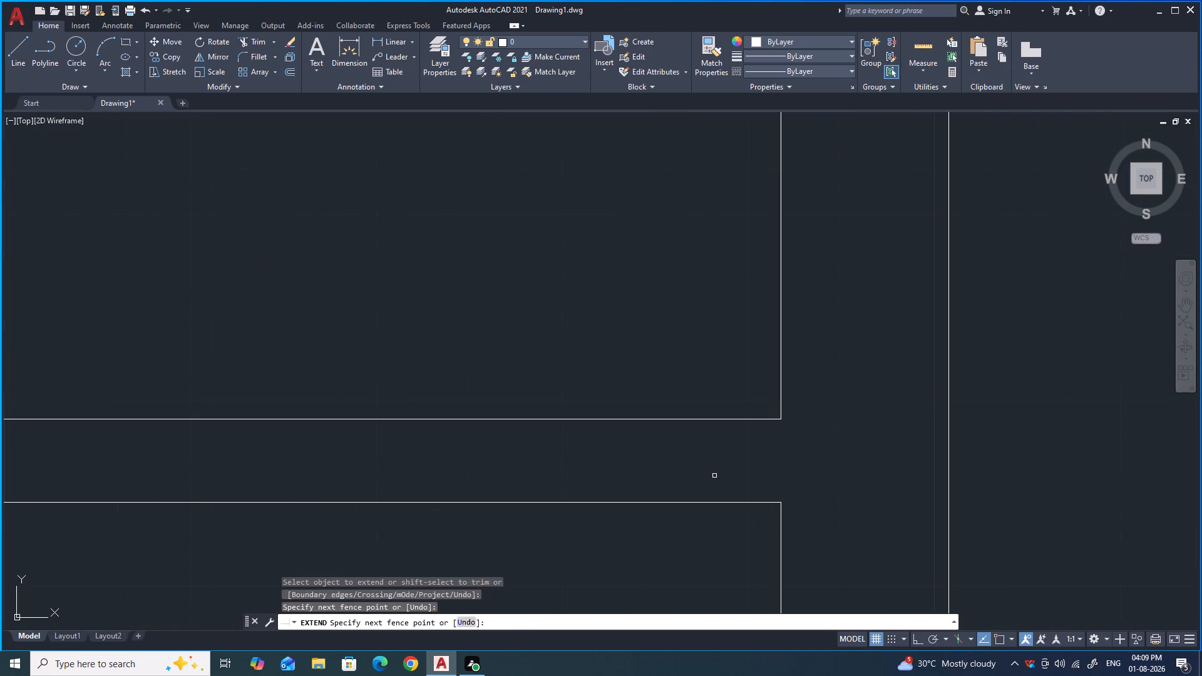
{"action": "scroll", "coordinate": [726, 465], "scroll_direction": "down", "scroll_amount": 4}
{"action": "scroll", "coordinate": [577, 494], "scroll_direction": "down", "scroll_amount": 2}
{"action": "key", "text": "Escape"}
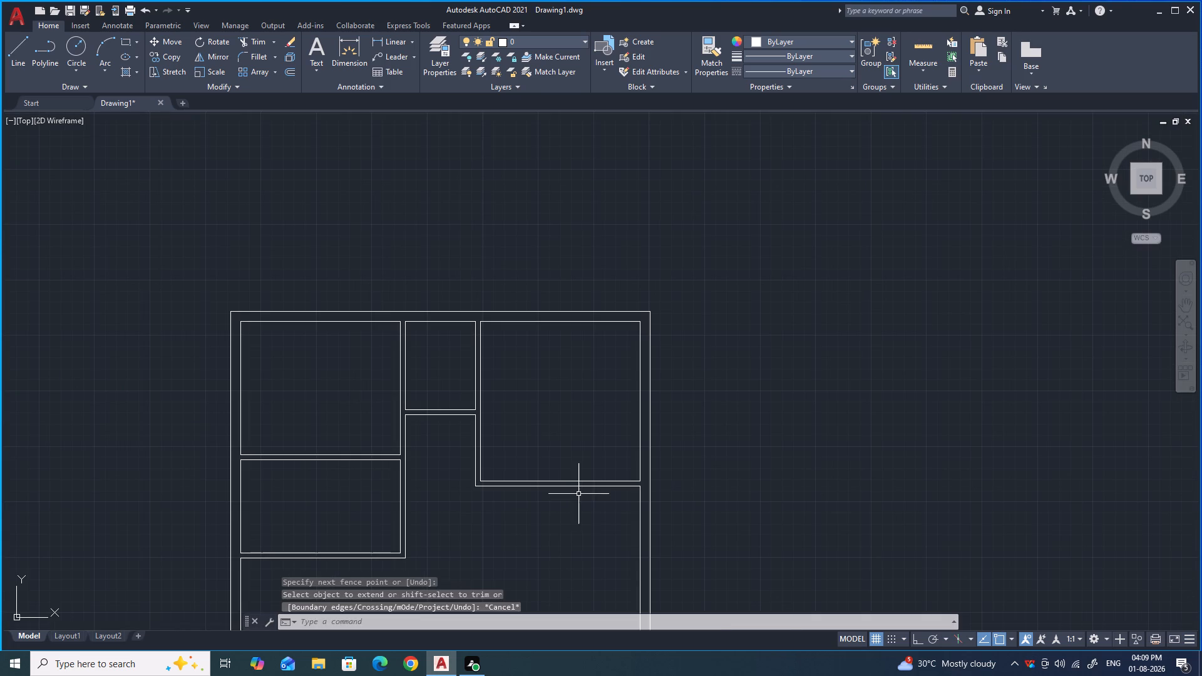
Check the inside dimensions of the new upper-right room with Quick measure.
{"action": "scroll", "coordinate": [562, 417], "scroll_direction": "down", "scroll_amount": 1}
{"action": "scroll", "coordinate": [486, 387], "scroll_direction": "down", "scroll_amount": 1}
{"action": "scroll", "coordinate": [454, 488], "scroll_direction": "up", "scroll_amount": 1}
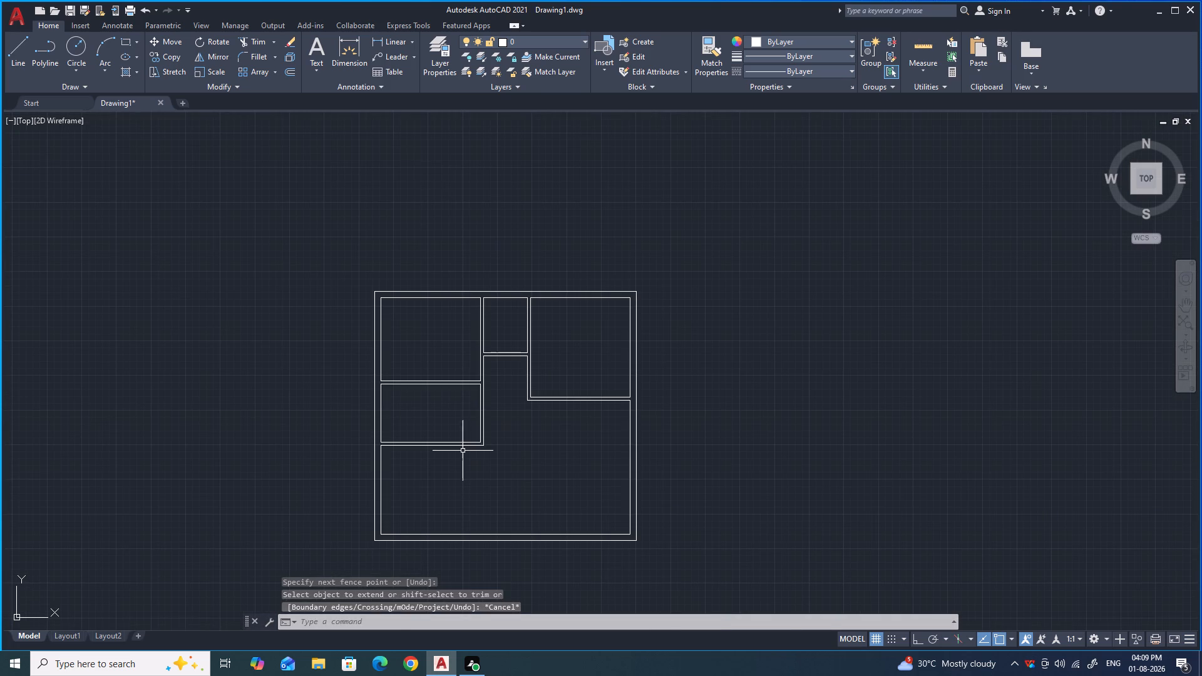
{"action": "left_click", "coordinate": [921, 71]}
{"action": "left_click", "coordinate": [928, 88]}
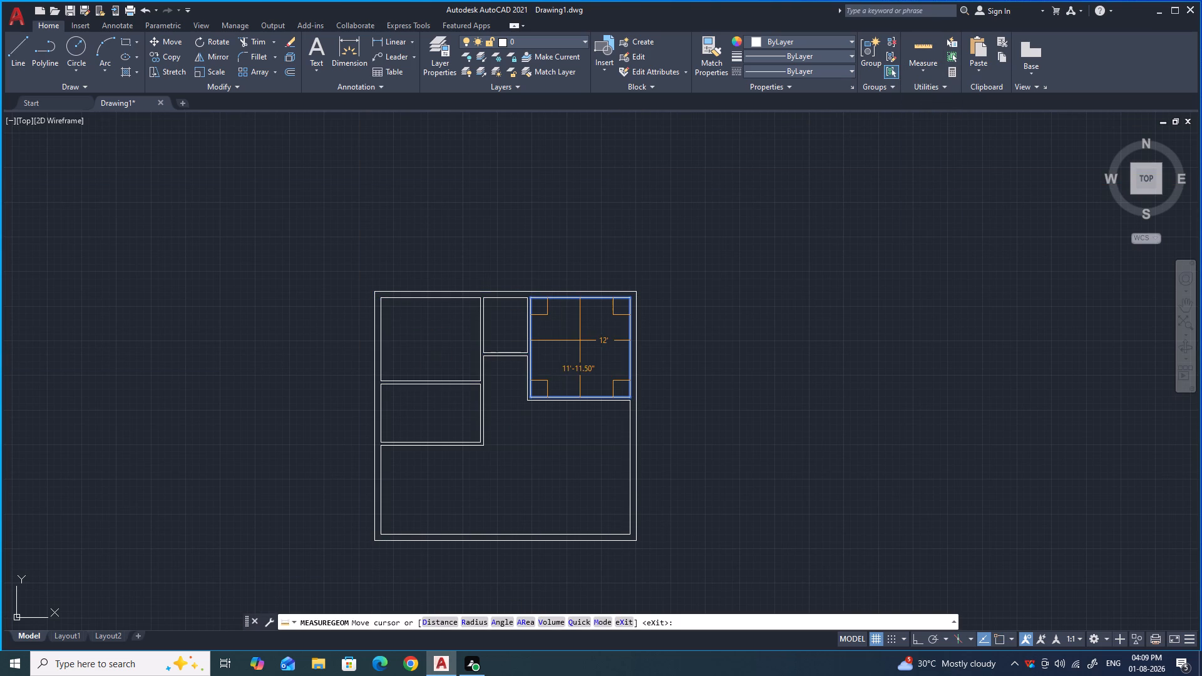
{"action": "key", "text": "Escape"}
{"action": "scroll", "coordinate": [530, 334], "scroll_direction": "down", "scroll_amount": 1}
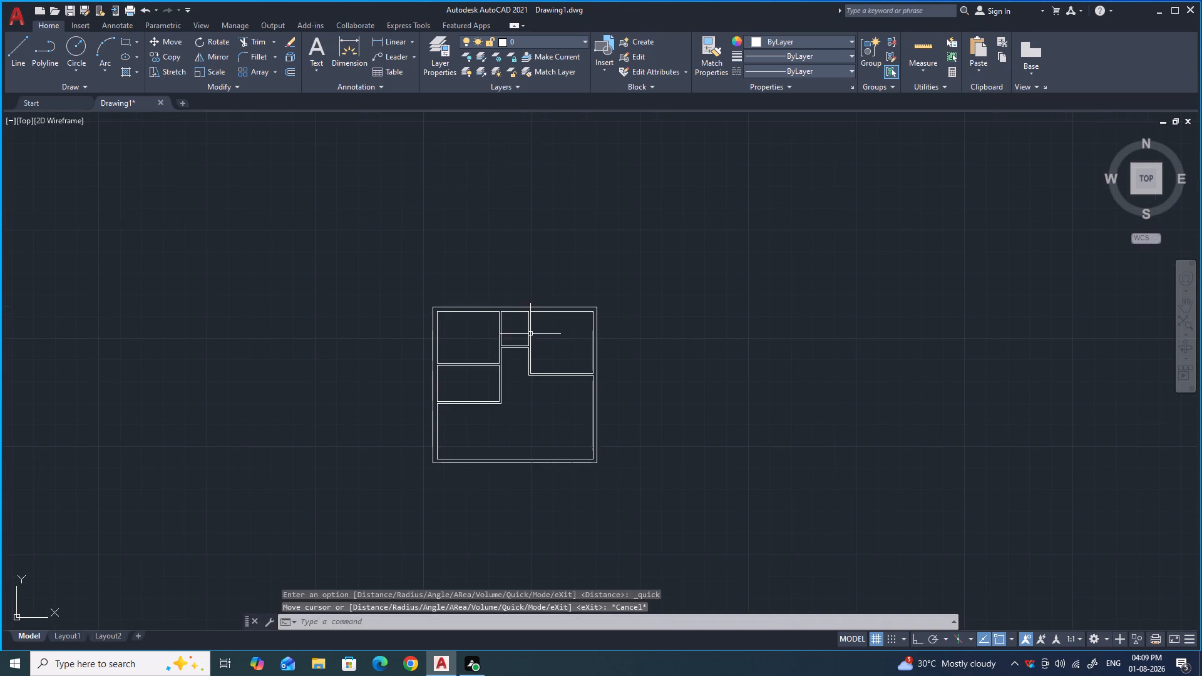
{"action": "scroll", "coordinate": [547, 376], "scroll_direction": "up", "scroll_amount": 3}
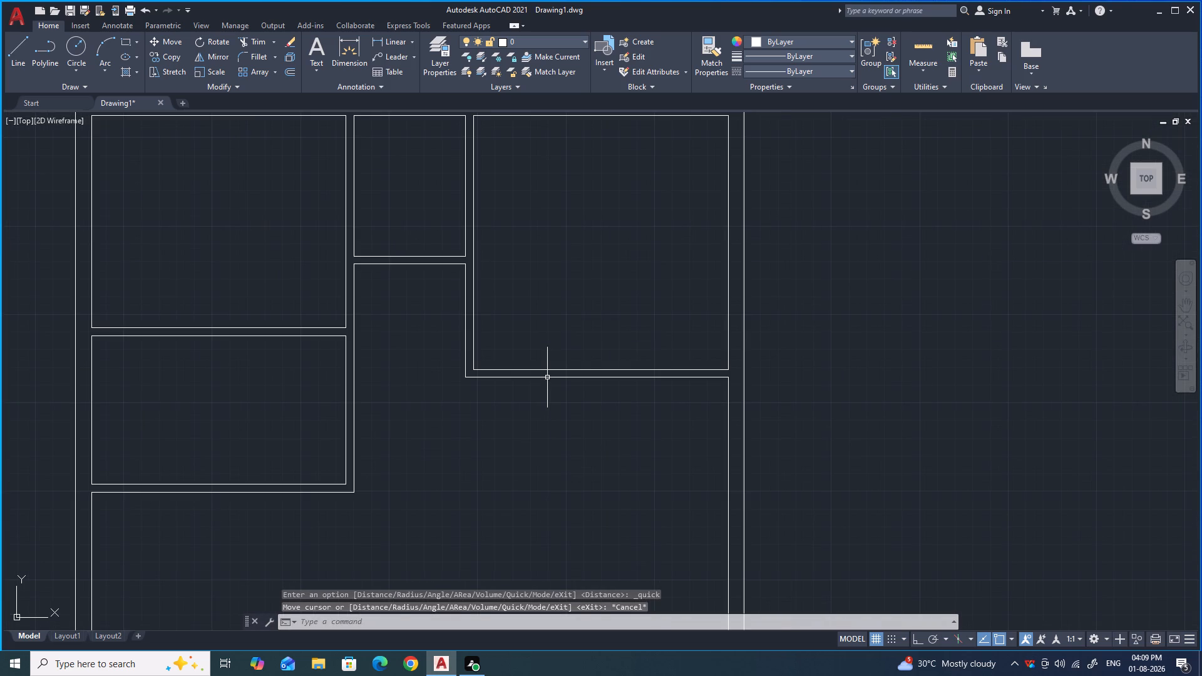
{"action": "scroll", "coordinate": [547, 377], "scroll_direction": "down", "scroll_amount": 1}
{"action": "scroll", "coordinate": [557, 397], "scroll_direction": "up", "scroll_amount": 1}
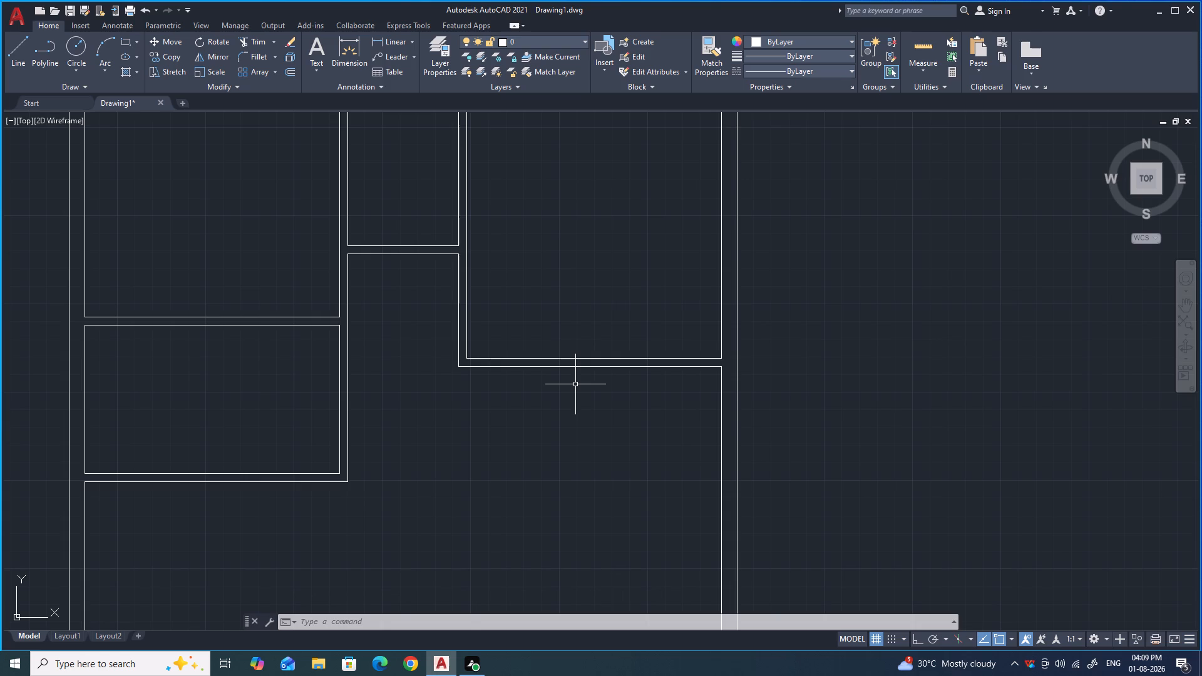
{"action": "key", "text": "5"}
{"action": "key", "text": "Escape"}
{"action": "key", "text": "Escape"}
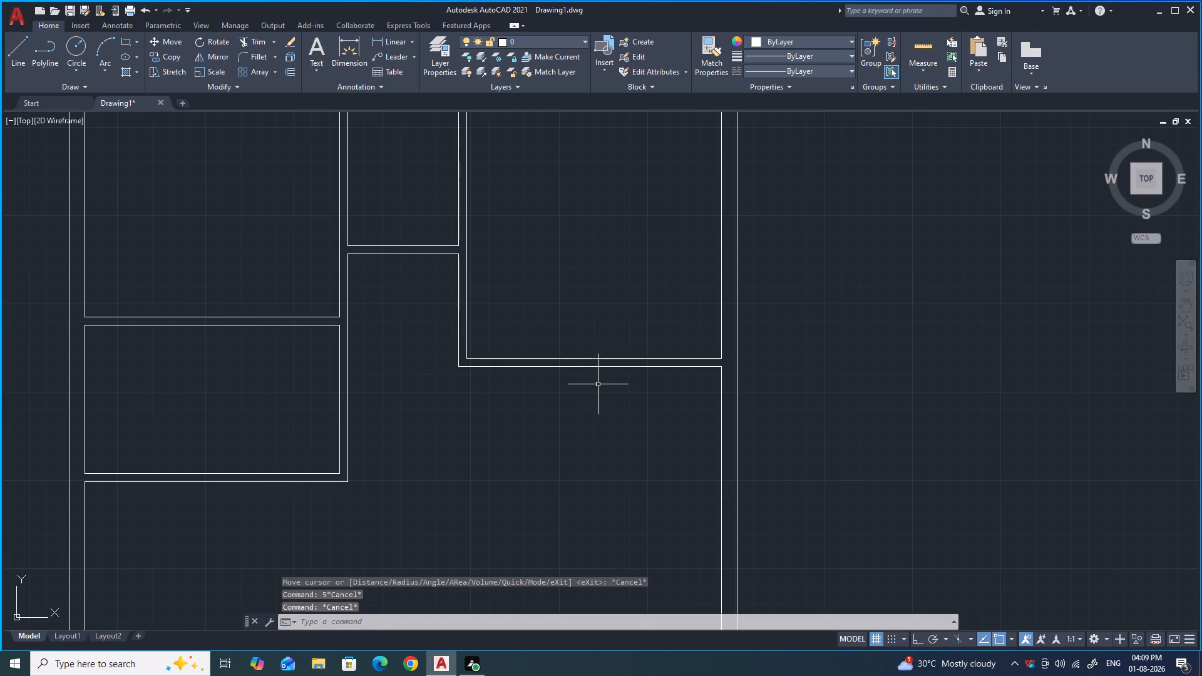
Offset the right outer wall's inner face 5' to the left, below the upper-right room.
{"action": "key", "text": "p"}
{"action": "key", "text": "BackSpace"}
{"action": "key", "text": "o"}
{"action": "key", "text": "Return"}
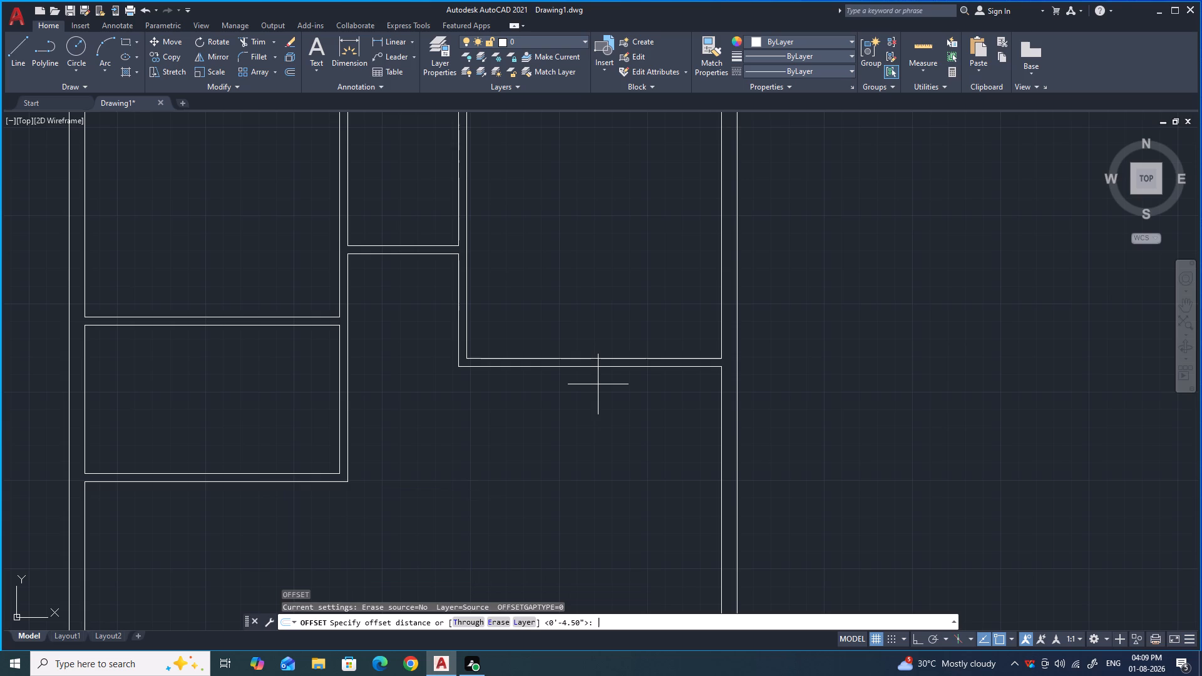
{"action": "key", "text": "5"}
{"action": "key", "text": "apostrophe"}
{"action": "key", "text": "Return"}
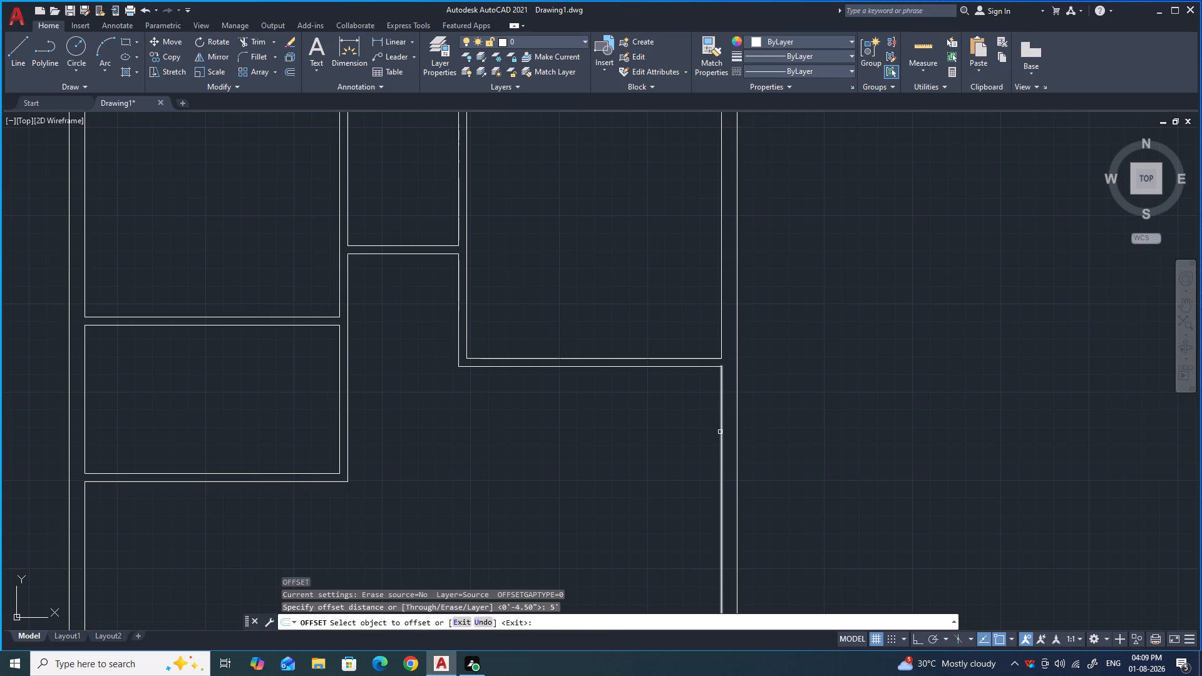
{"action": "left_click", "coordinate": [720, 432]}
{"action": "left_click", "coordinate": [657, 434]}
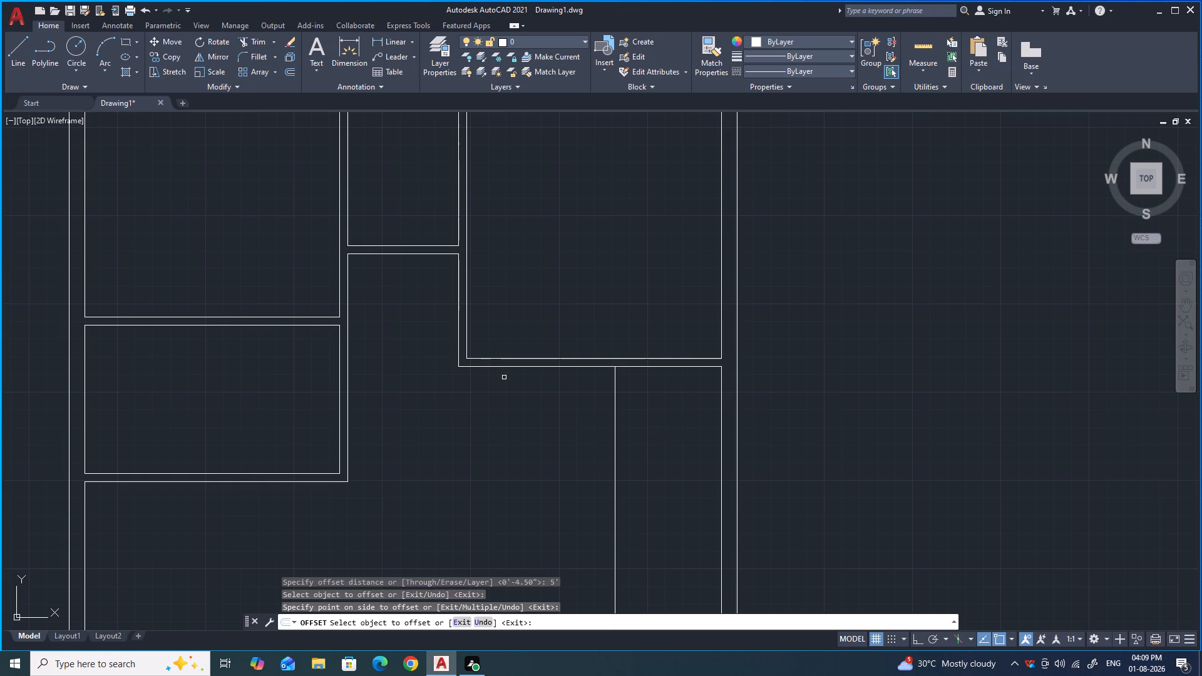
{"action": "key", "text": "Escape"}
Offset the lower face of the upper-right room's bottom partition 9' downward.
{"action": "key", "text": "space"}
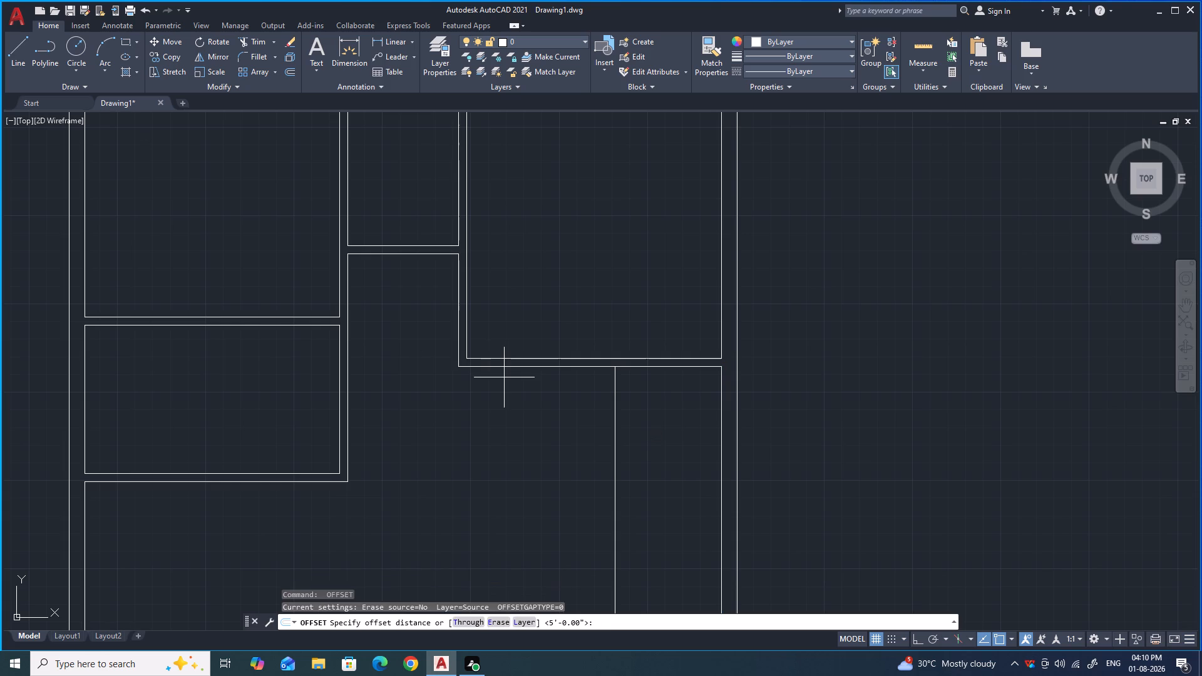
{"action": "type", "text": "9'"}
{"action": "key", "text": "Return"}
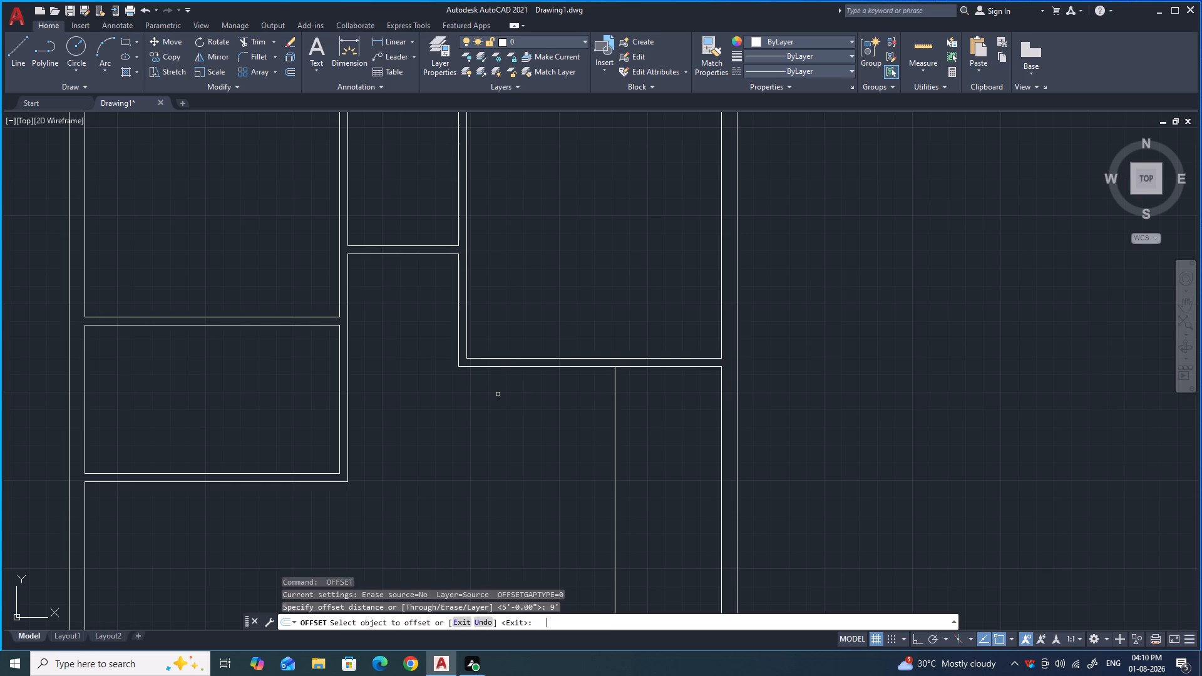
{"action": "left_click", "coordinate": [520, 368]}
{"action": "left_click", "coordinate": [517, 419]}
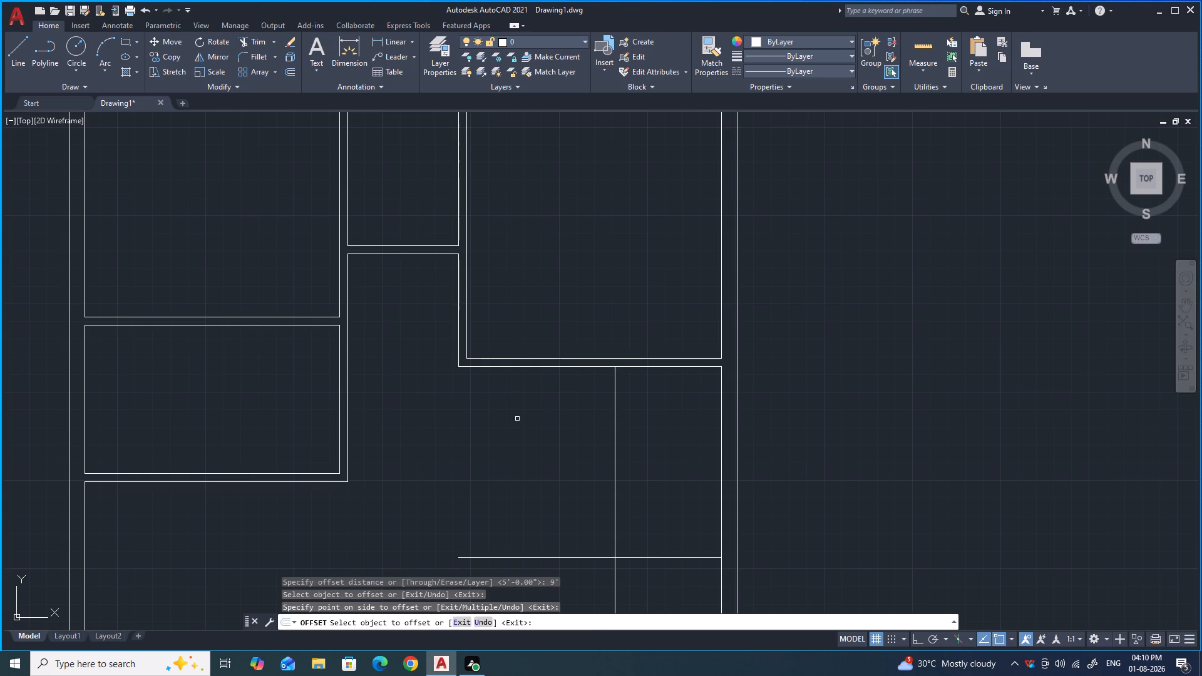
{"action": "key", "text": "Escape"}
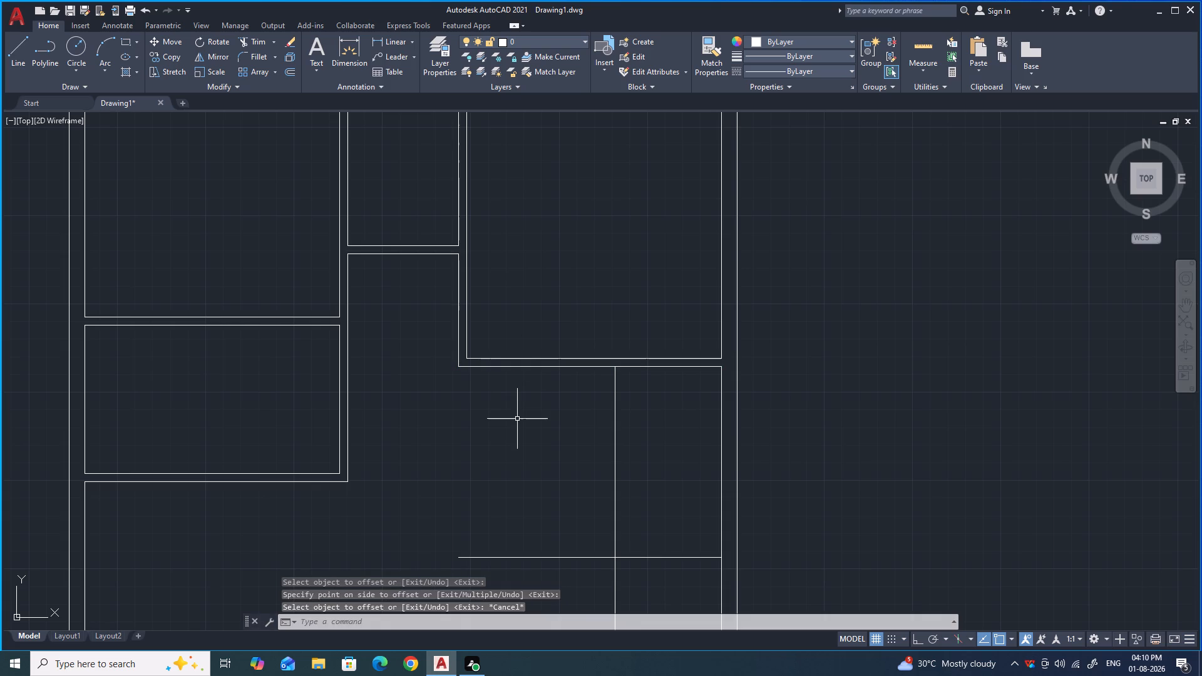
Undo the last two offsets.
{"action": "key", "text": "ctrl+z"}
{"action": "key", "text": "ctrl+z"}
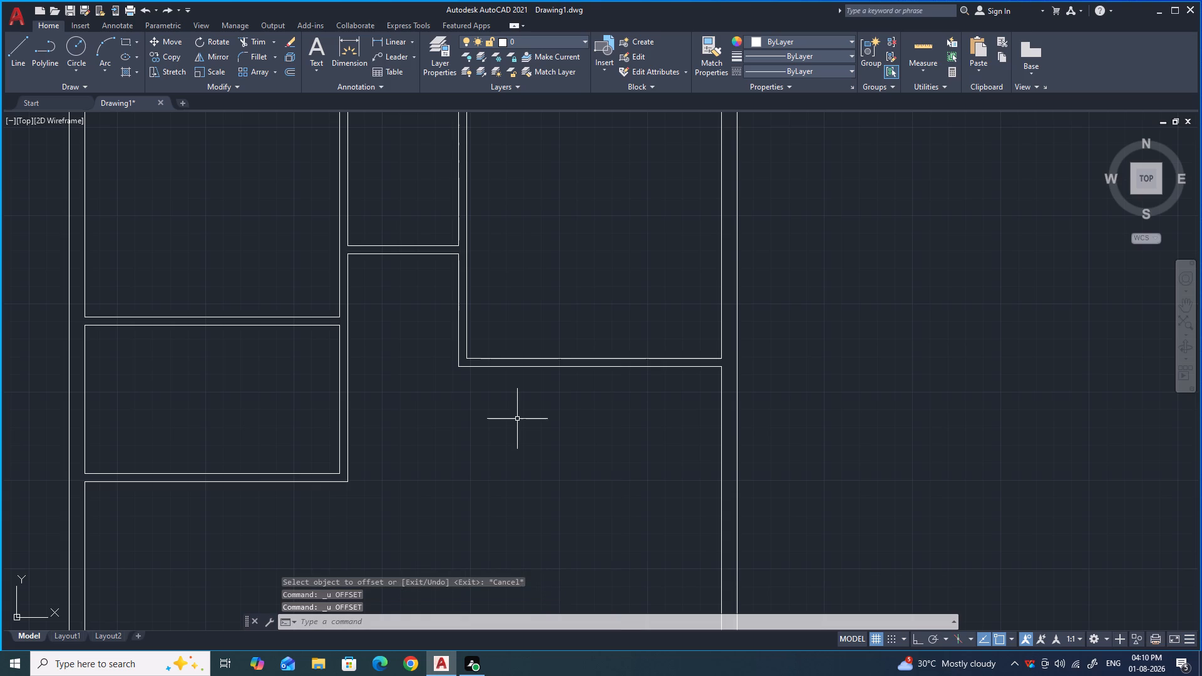
Offset the right outer wall's inner face 9' to the left, below the upper-right room.
{"action": "key", "text": "o"}
{"action": "key", "text": "Return"}
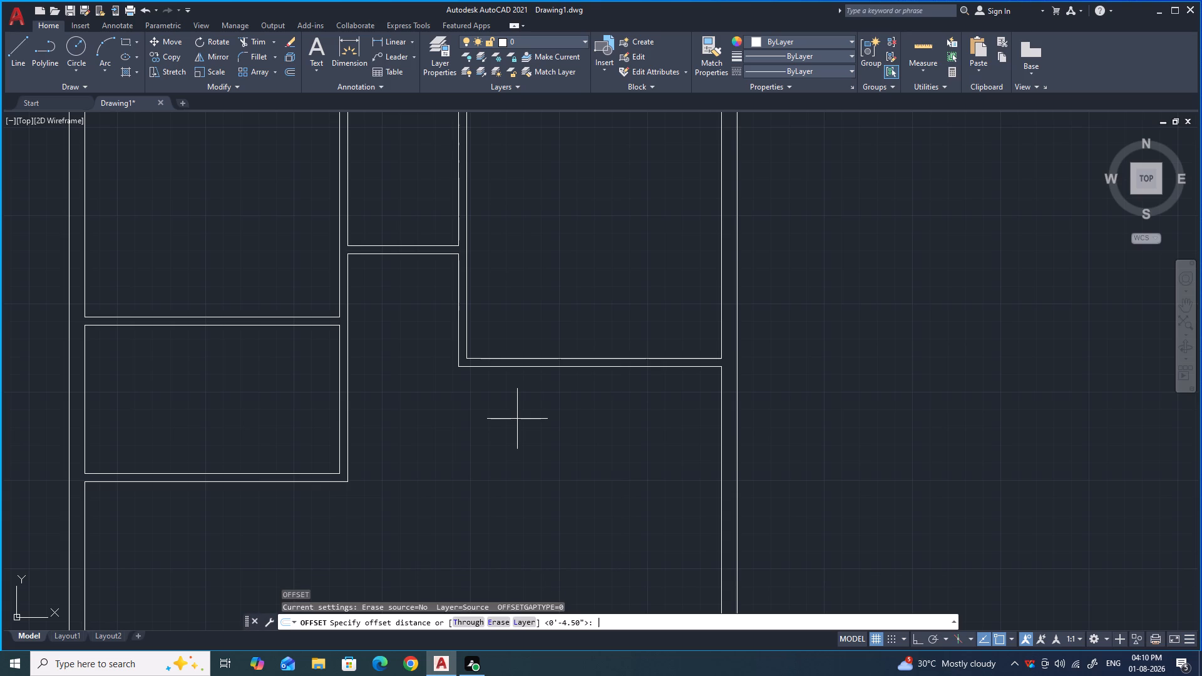
{"action": "key", "text": "9"}
{"action": "key", "text": "apostrophe"}
{"action": "key", "text": "Return"}
{"action": "left_click", "coordinate": [721, 434]}
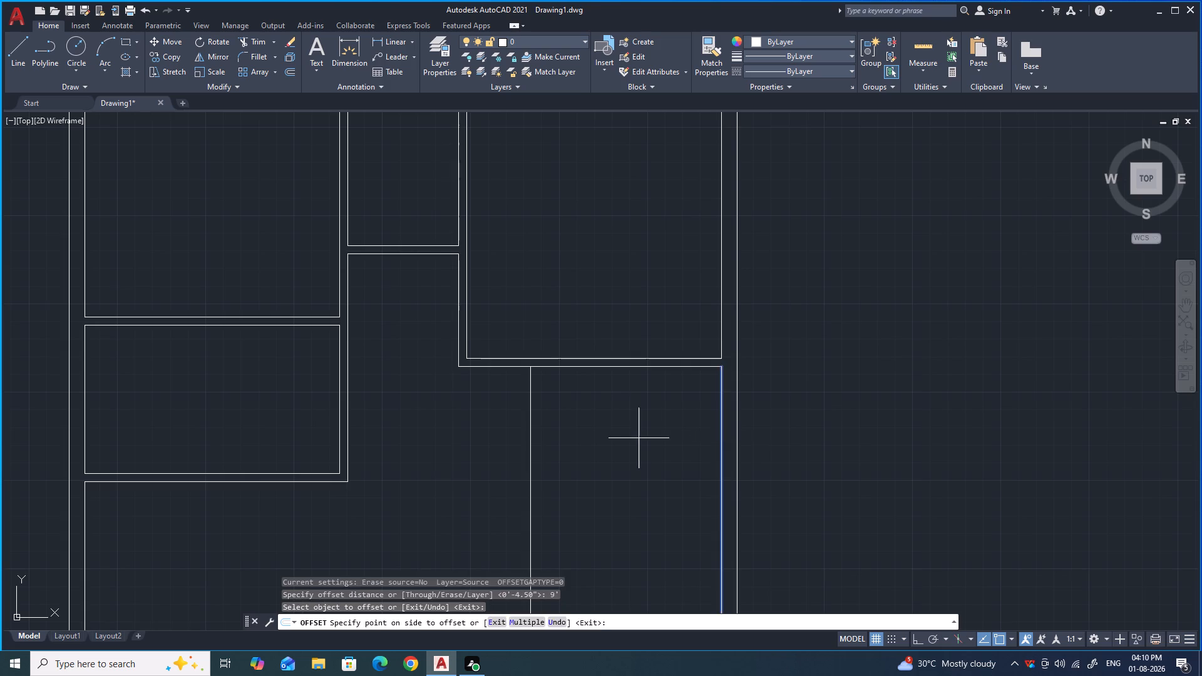
{"action": "left_click", "coordinate": [639, 438]}
{"action": "key", "text": "Escape"}
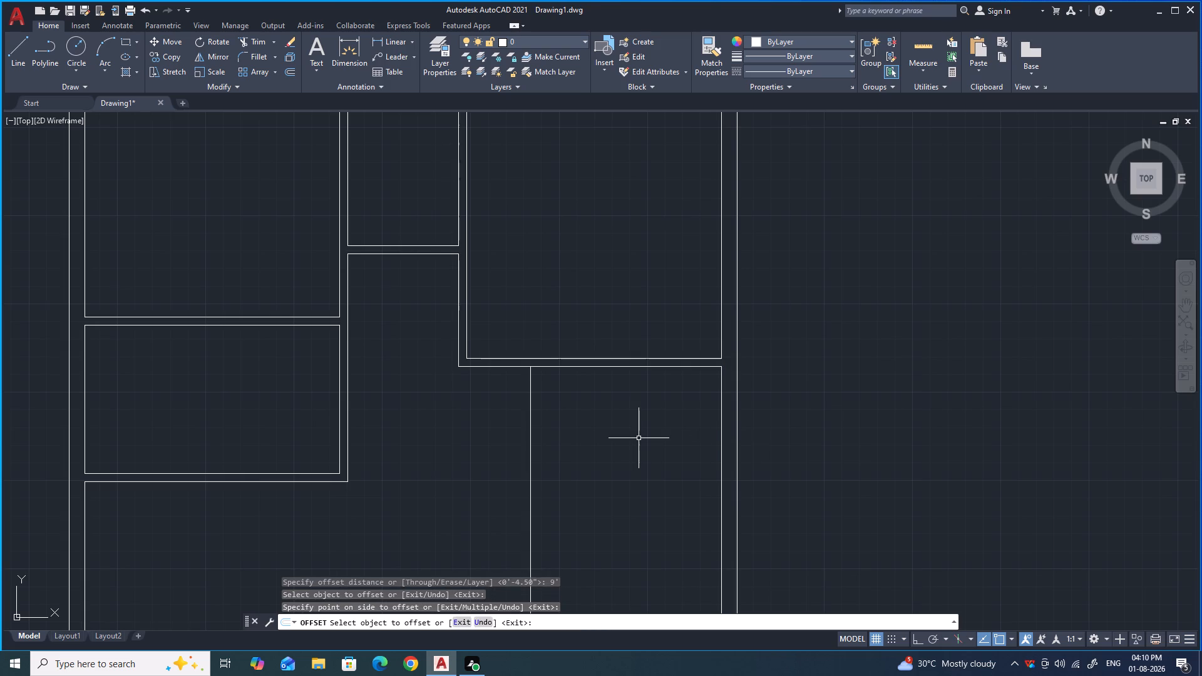
Offset the lower face of the upper-right room's bottom partition 5' downward.
{"action": "key", "text": "space"}
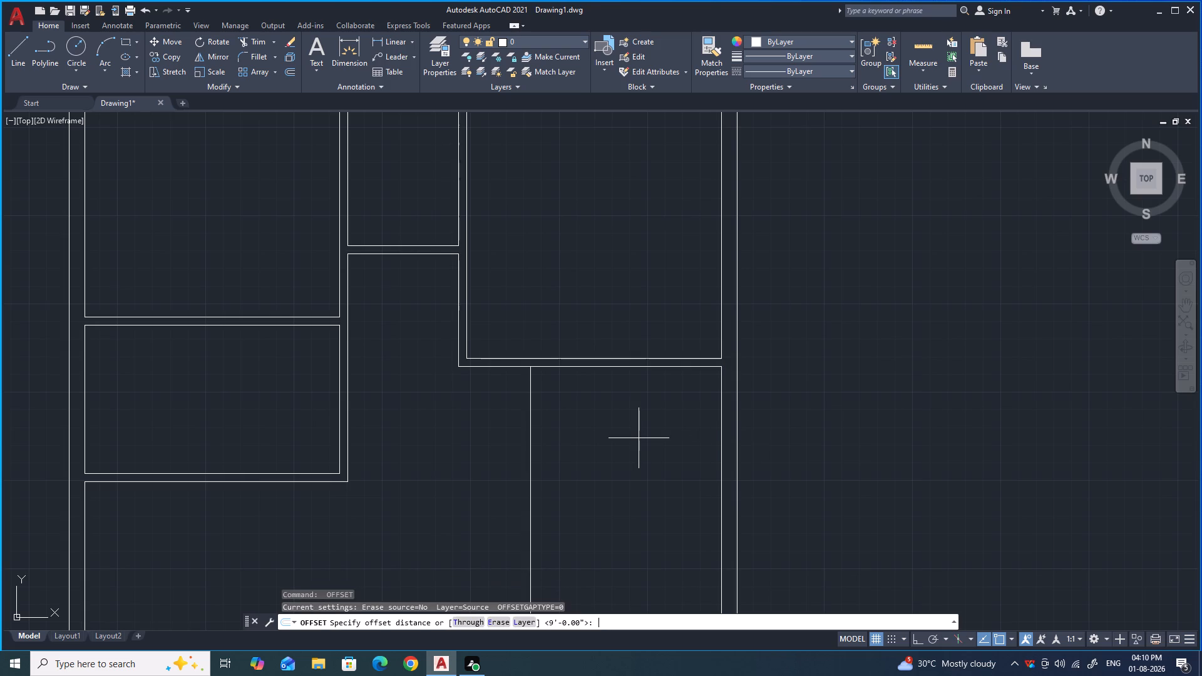
{"action": "type", "text": "5'"}
{"action": "key", "text": "Return"}
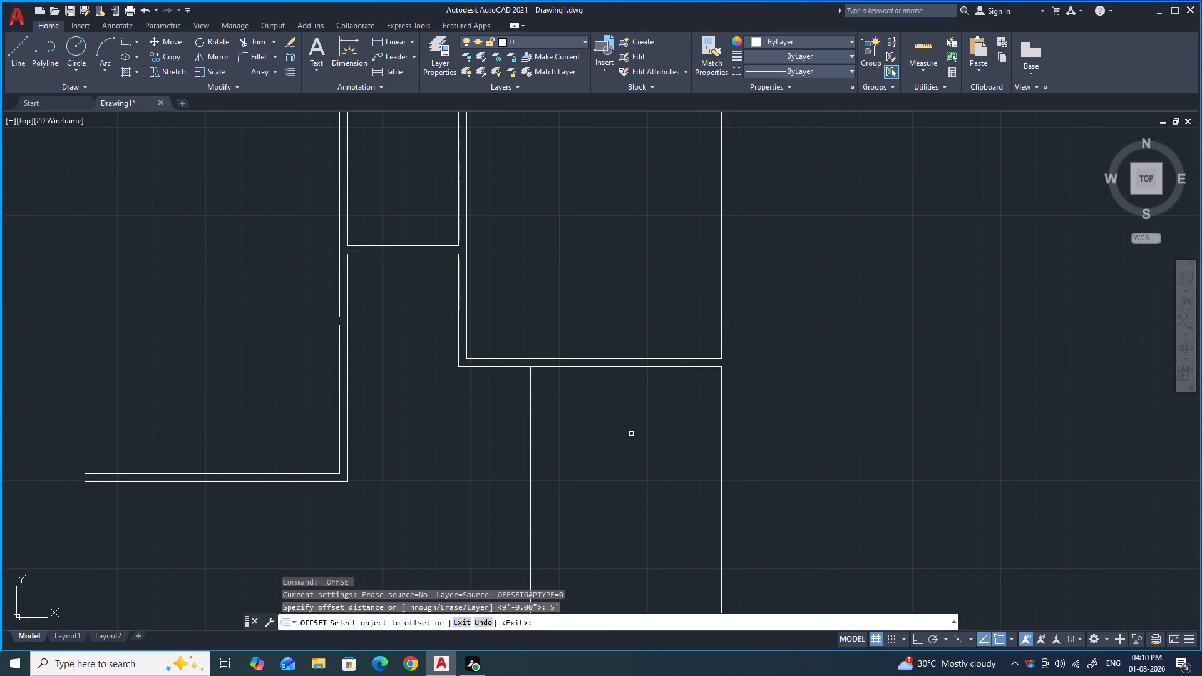
{"action": "left_click", "coordinate": [592, 367]}
{"action": "left_click", "coordinate": [587, 430]}
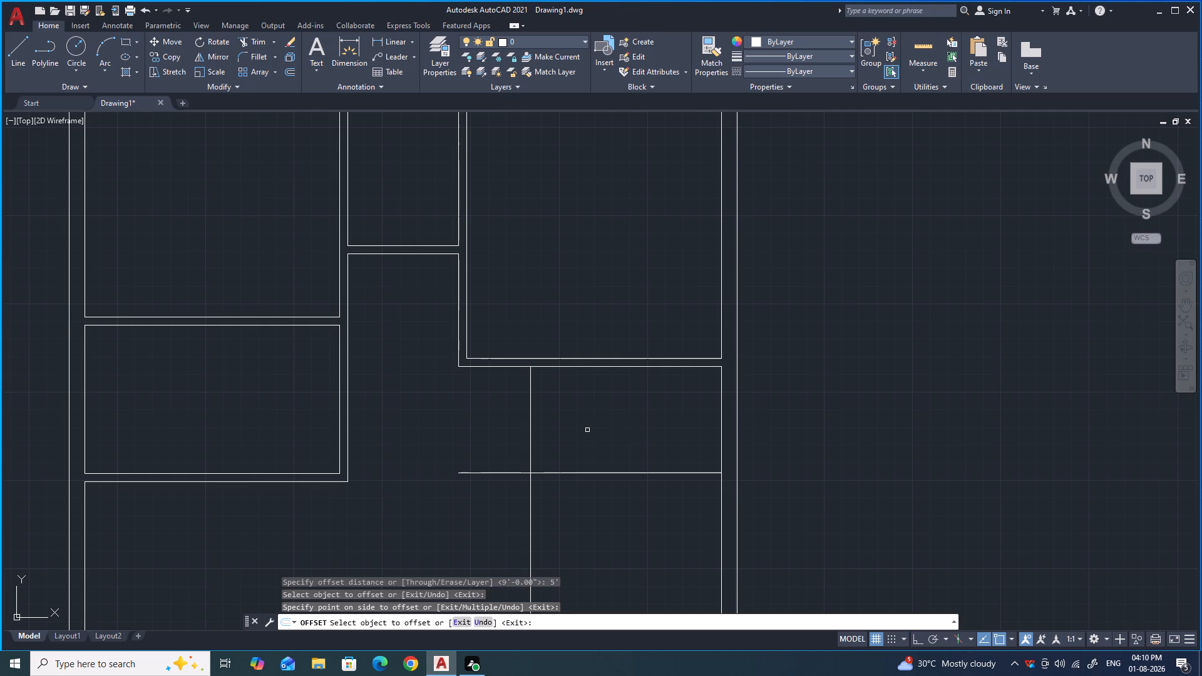
{"action": "key", "text": "Escape"}
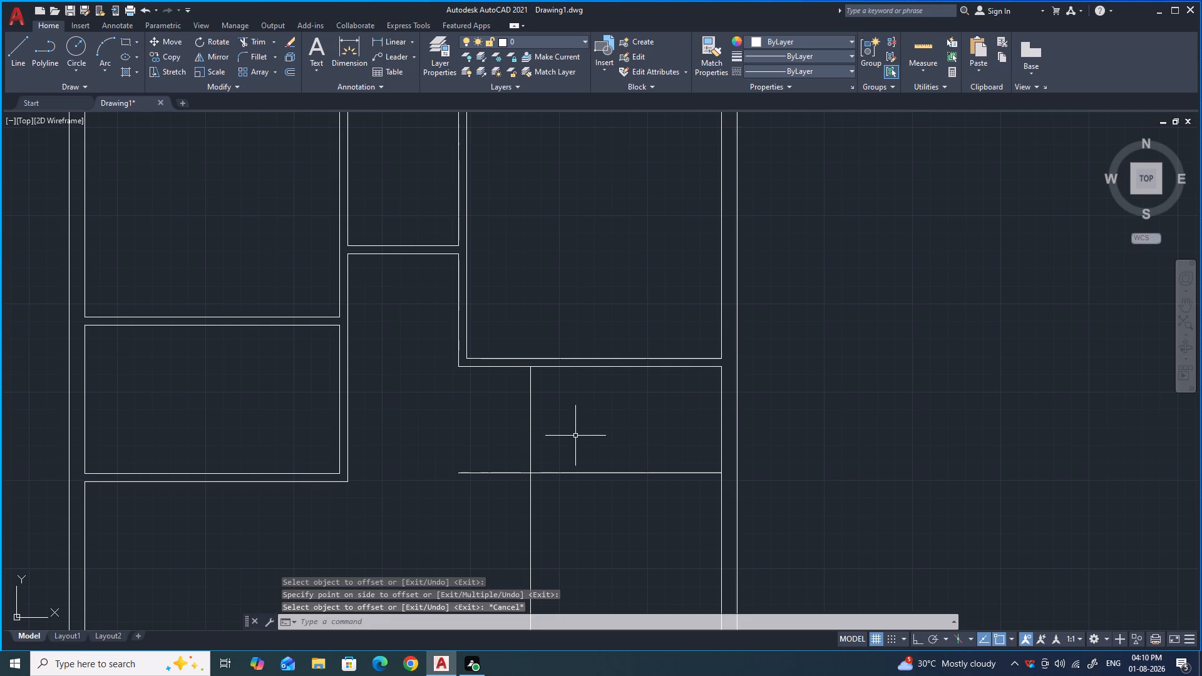
Offset the new vertical line 4.5" to the left and the new horizontal line 4.5" downward as partition thickness.
{"action": "key", "text": "o"}
{"action": "key", "text": "Return"}
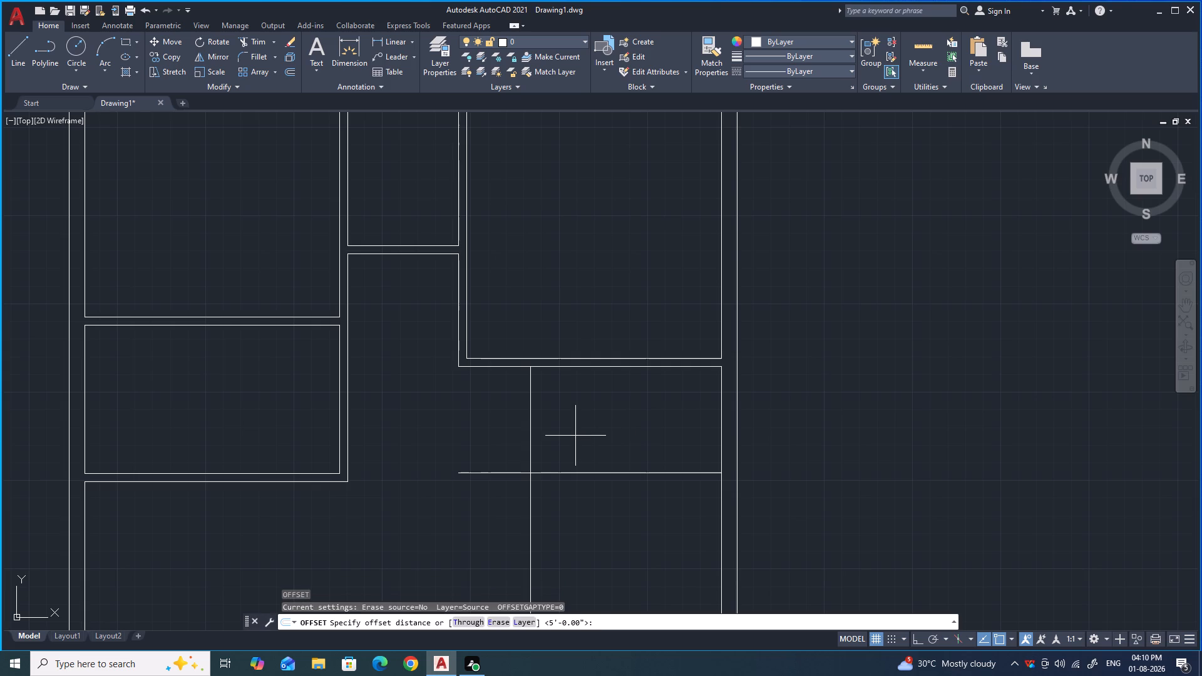
{"action": "type", "text": "4.5"}
{"action": "key", "text": "Return"}
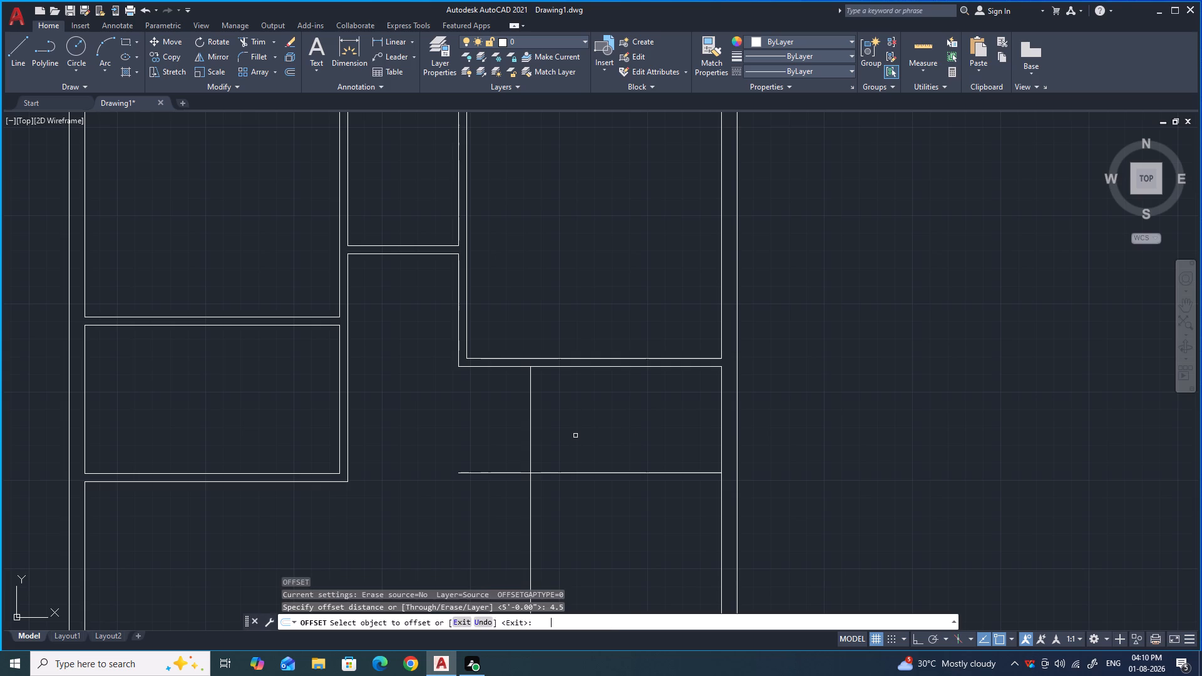
{"action": "left_click_drag", "start_coordinate": [531, 437], "coordinate": [518, 440]}
{"action": "left_click", "coordinate": [493, 441]}
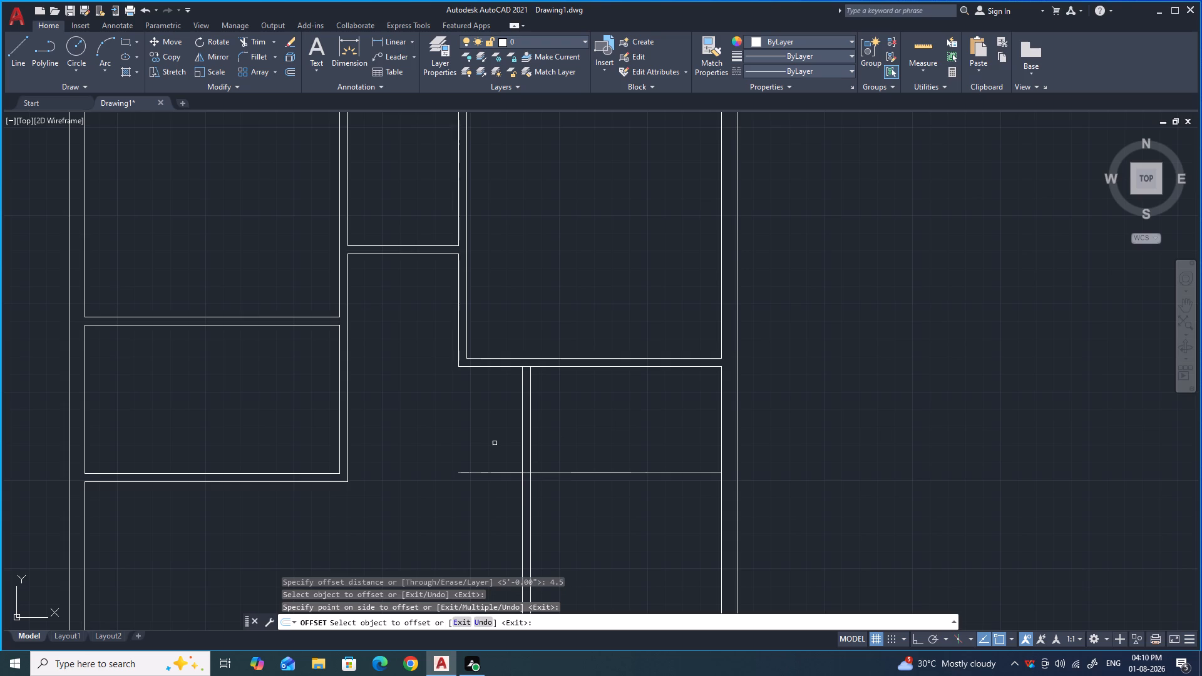
{"action": "left_click", "coordinate": [583, 472]}
{"action": "left_click", "coordinate": [583, 502]}
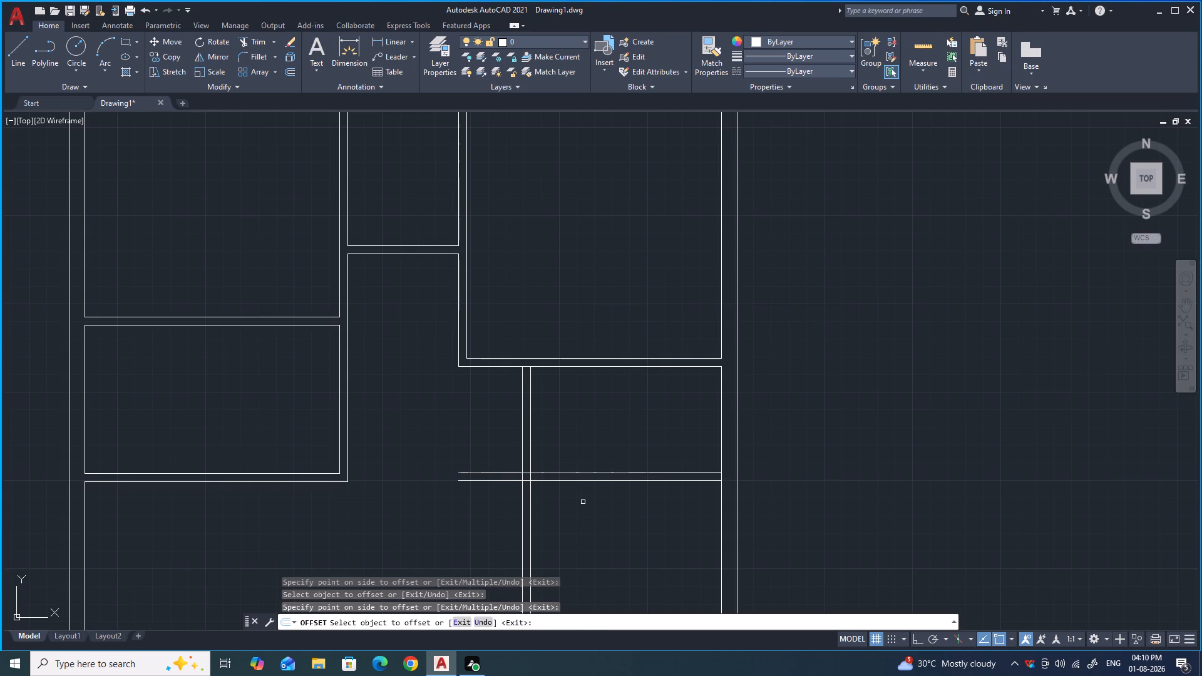
{"action": "key", "text": "Escape"}
Trim the crossing segments and left overhangs where the new partitions meet, and extend the outer vertical face across the gap.
{"action": "scroll", "coordinate": [522, 488], "scroll_direction": "up", "scroll_amount": 2}
{"action": "type", "text": "TR"}
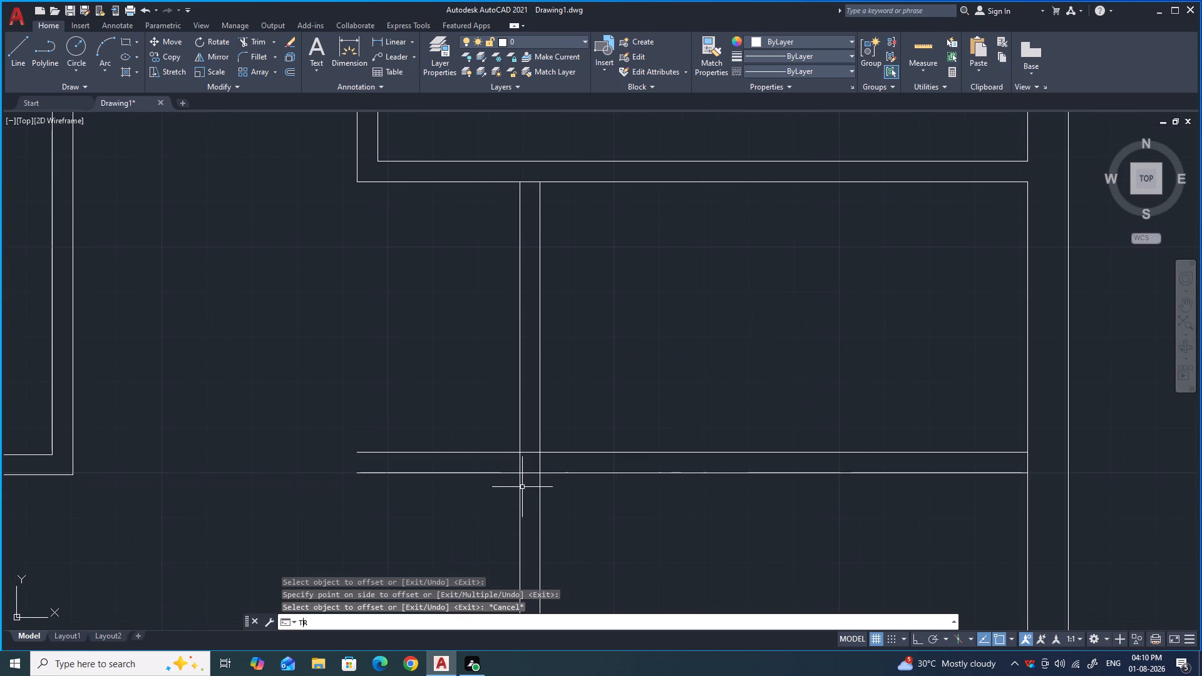
{"action": "key", "text": "Return"}
{"action": "left_click_drag", "start_coordinate": [531, 436], "coordinate": [531, 491]}
{"action": "left_click_drag", "start_coordinate": [548, 463], "coordinate": [514, 464]}
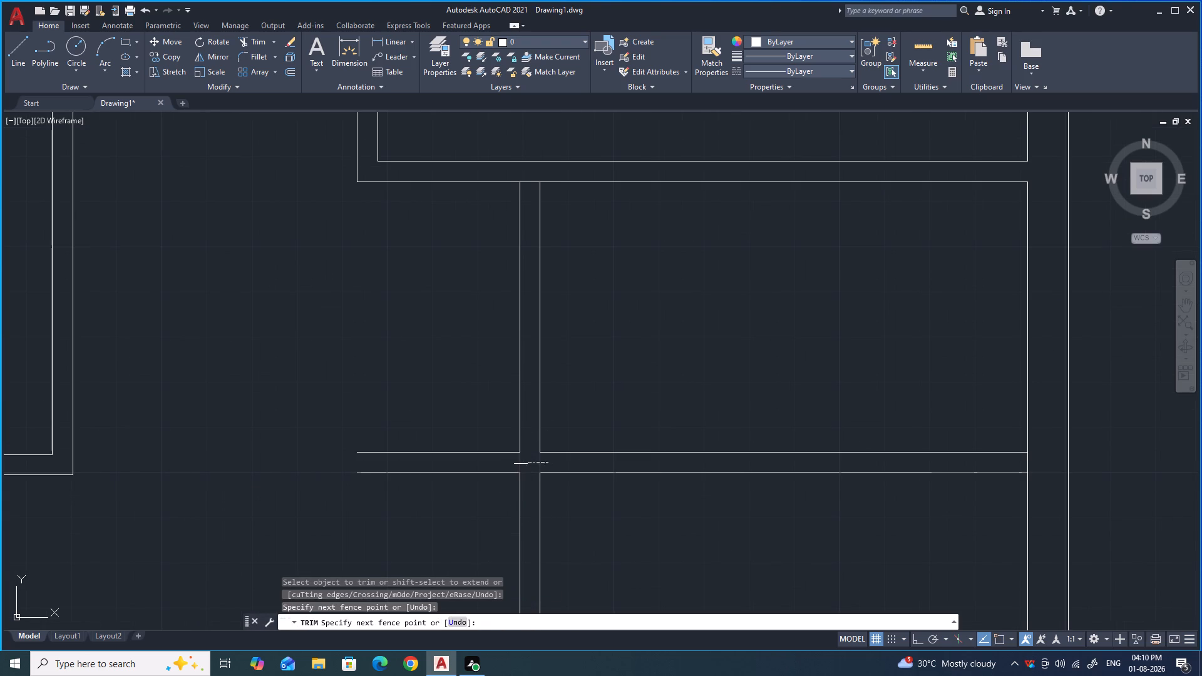
{"action": "left_click_drag", "start_coordinate": [504, 436], "coordinate": [497, 498]}
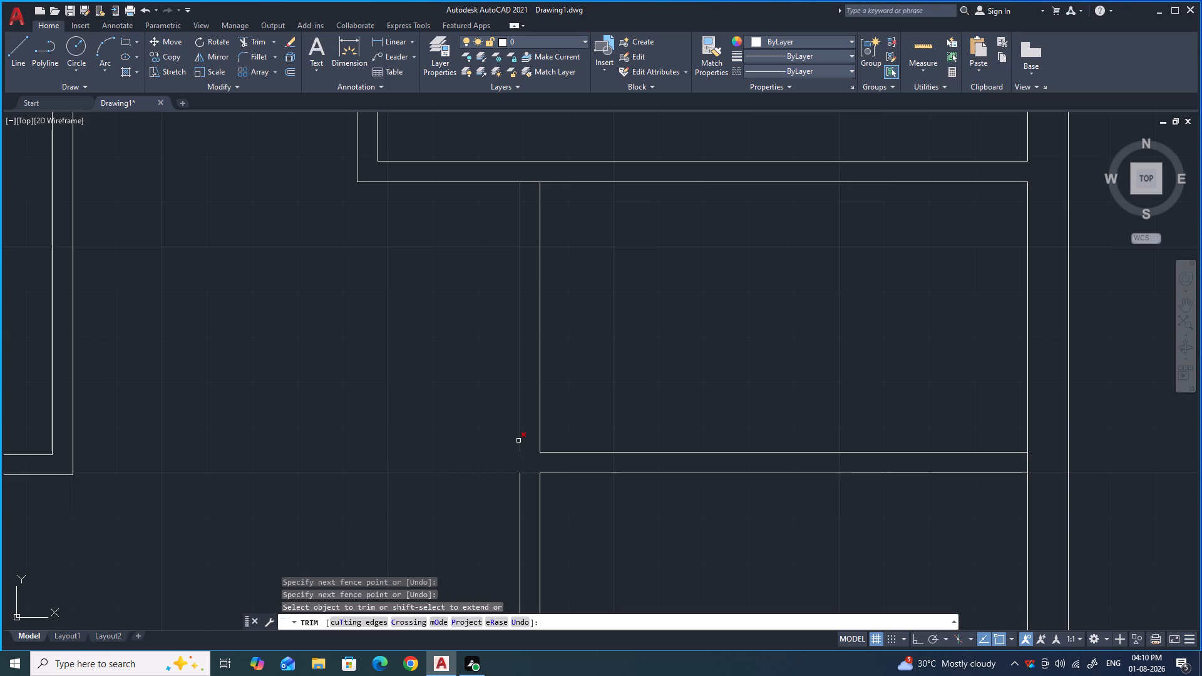
{"action": "left_click", "coordinate": [519, 439], "text": "shift"}
{"action": "scroll", "coordinate": [478, 437], "scroll_direction": "down", "scroll_amount": 1}
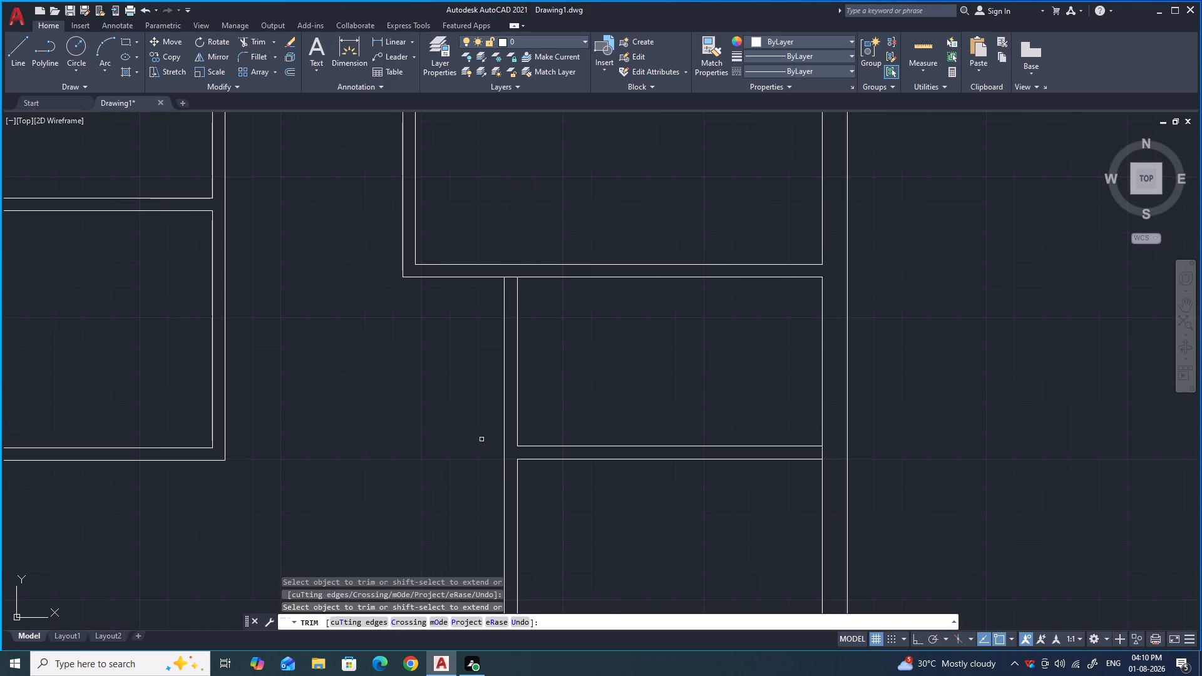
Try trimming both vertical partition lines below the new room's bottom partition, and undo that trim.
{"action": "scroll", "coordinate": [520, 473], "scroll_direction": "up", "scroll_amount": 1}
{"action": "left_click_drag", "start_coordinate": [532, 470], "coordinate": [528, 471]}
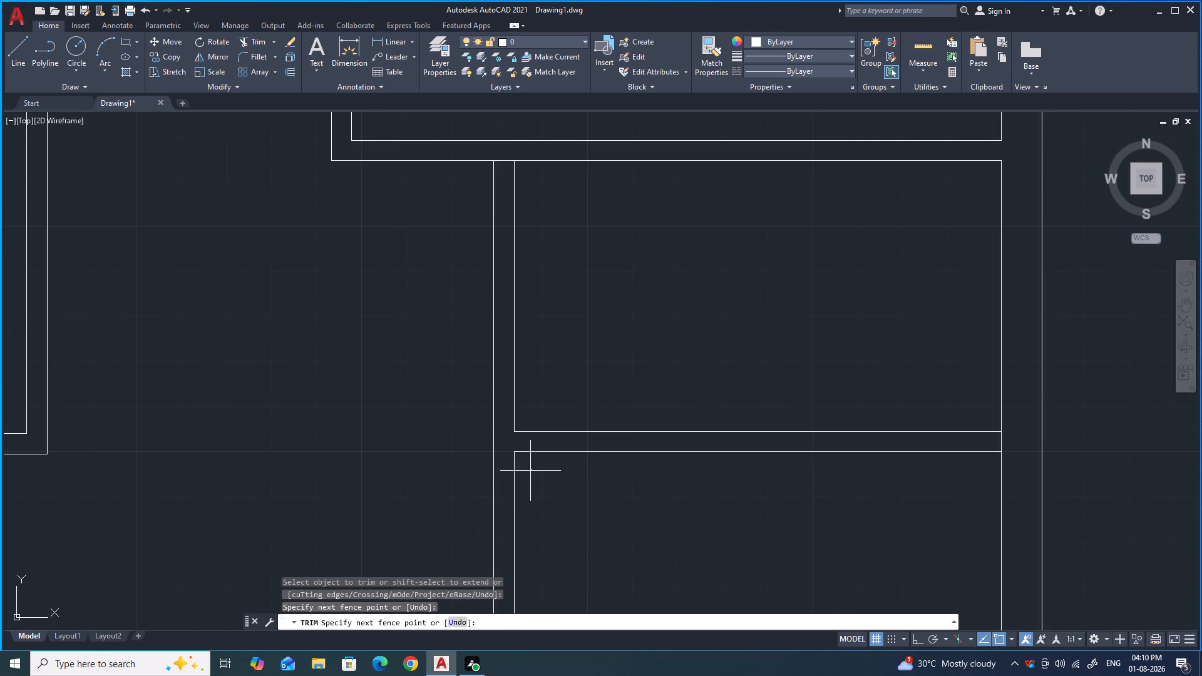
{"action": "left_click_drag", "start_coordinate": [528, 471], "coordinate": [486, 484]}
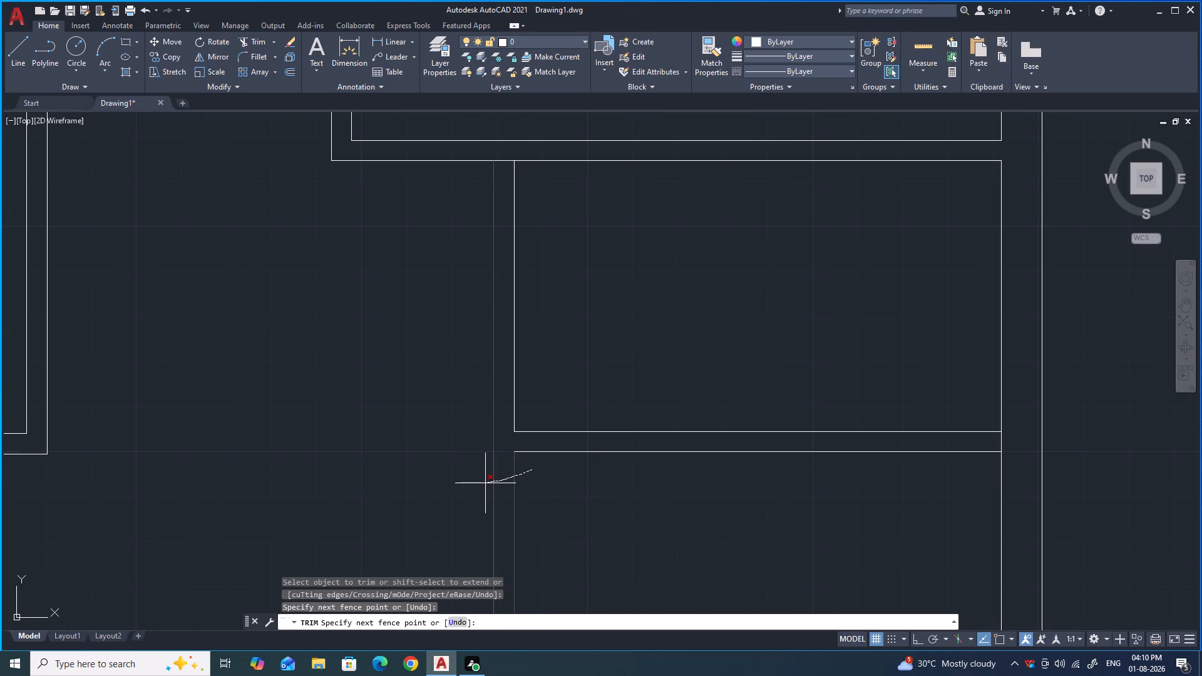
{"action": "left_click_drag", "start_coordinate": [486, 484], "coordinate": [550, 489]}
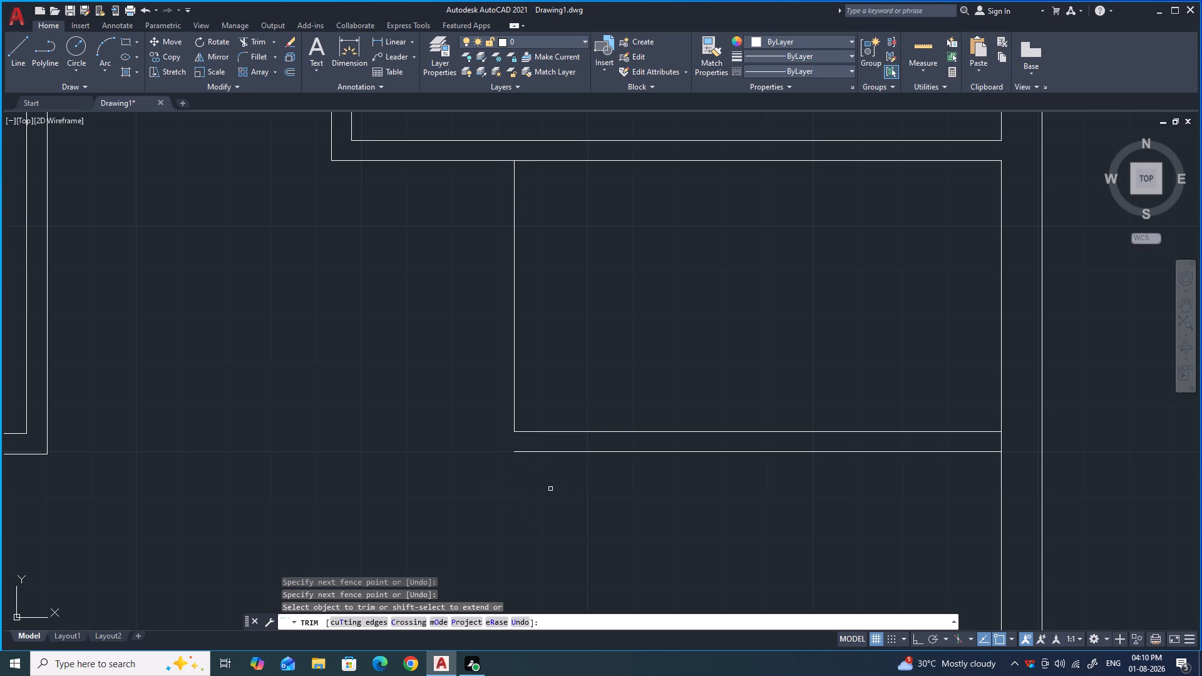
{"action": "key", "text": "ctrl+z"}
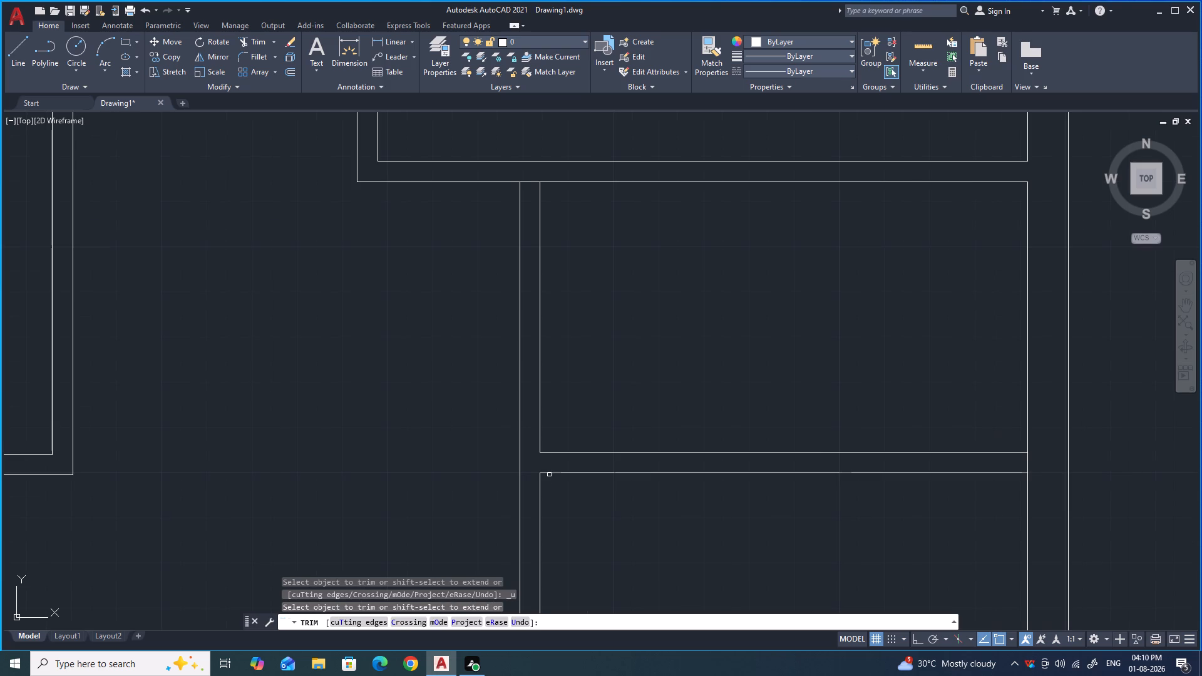
Extend the bottom partition's lower face to the outer vertical face and trim both vertical lines below that corner.
{"action": "left_click", "coordinate": [557, 473], "text": "shift"}
{"action": "left_click_drag", "start_coordinate": [562, 493], "coordinate": [489, 499]}
{"action": "scroll", "coordinate": [493, 468], "scroll_direction": "down", "scroll_amount": 2}
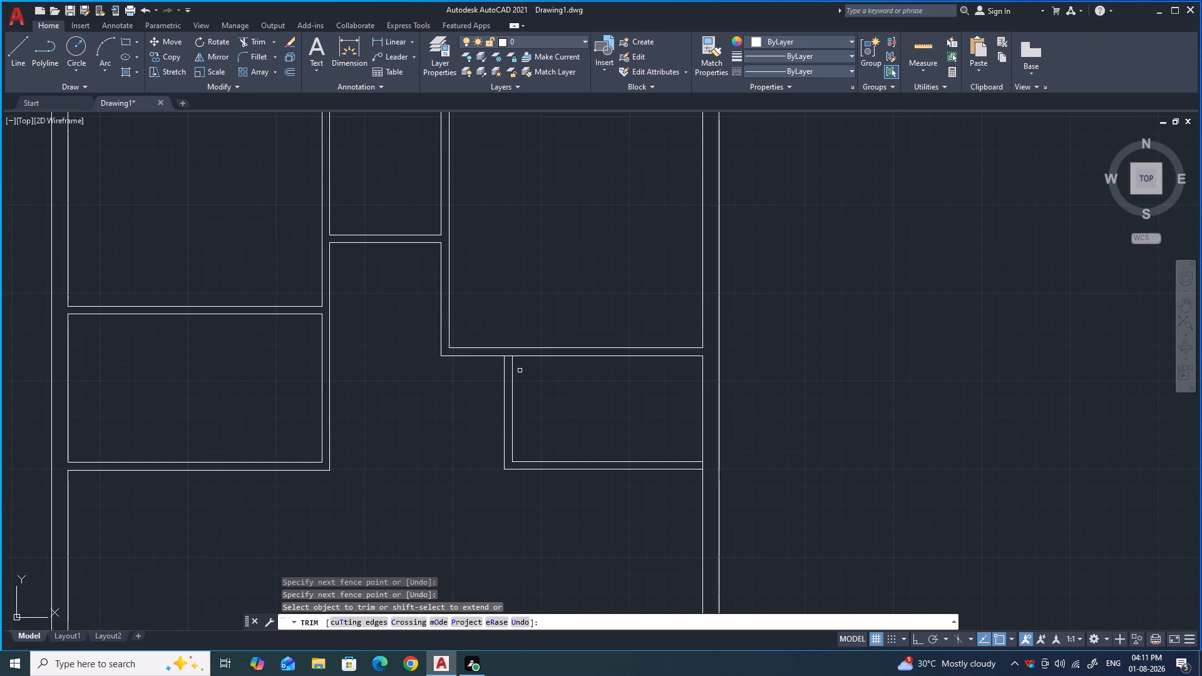
Trim the segments between partition faces at the new room's upper-left junction and where its bottom partition meets the right outer wall.
{"action": "scroll", "coordinate": [509, 352], "scroll_direction": "up", "scroll_amount": 4}
{"action": "left_click_drag", "start_coordinate": [506, 357], "coordinate": [500, 410]}
{"action": "scroll", "coordinate": [484, 354], "scroll_direction": "down", "scroll_amount": 3}
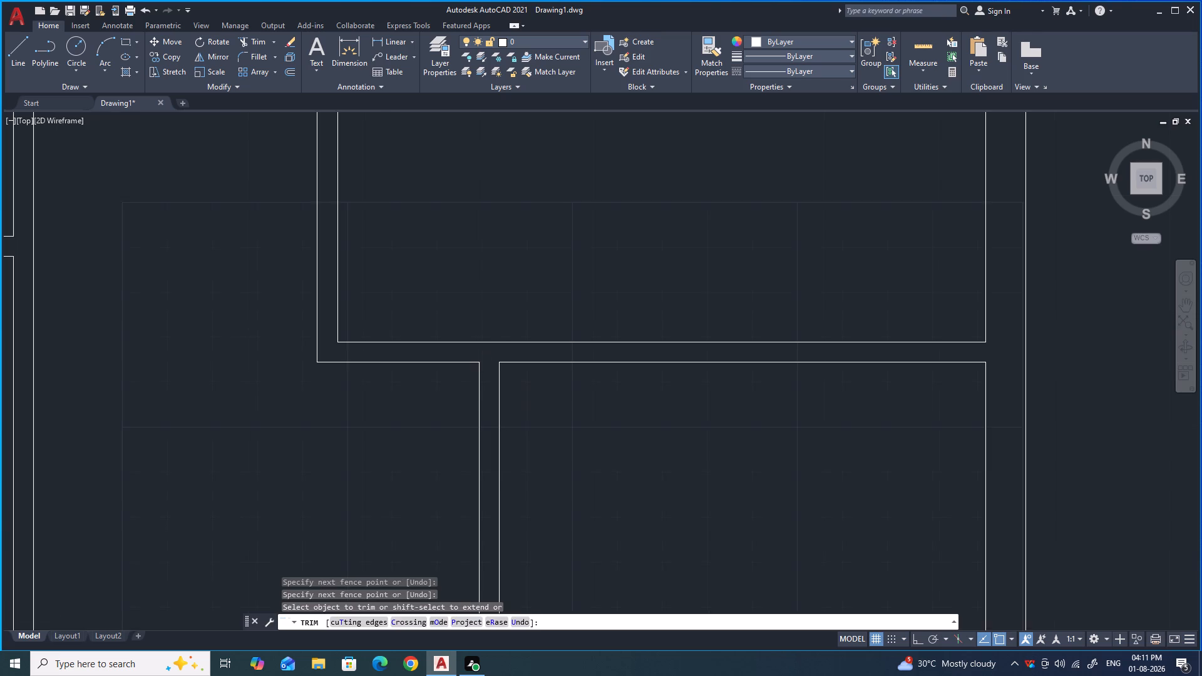
{"action": "scroll", "coordinate": [813, 540], "scroll_direction": "up", "scroll_amount": 3}
{"action": "left_click_drag", "start_coordinate": [788, 521], "coordinate": [724, 531]}
{"action": "key", "text": "Escape"}
{"action": "scroll", "coordinate": [661, 494], "scroll_direction": "down", "scroll_amount": 5}
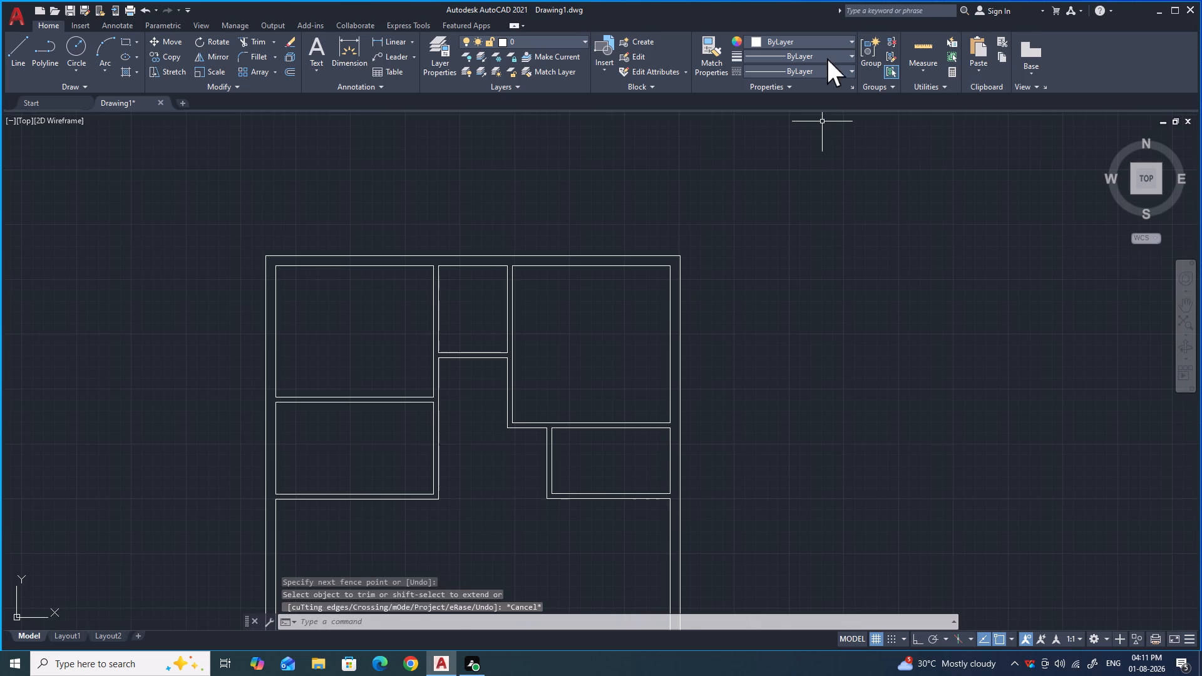
Quick-measure the width and depth of the small room below the upper-right room.
{"action": "left_click", "coordinate": [920, 71]}
{"action": "left_click", "coordinate": [925, 98]}
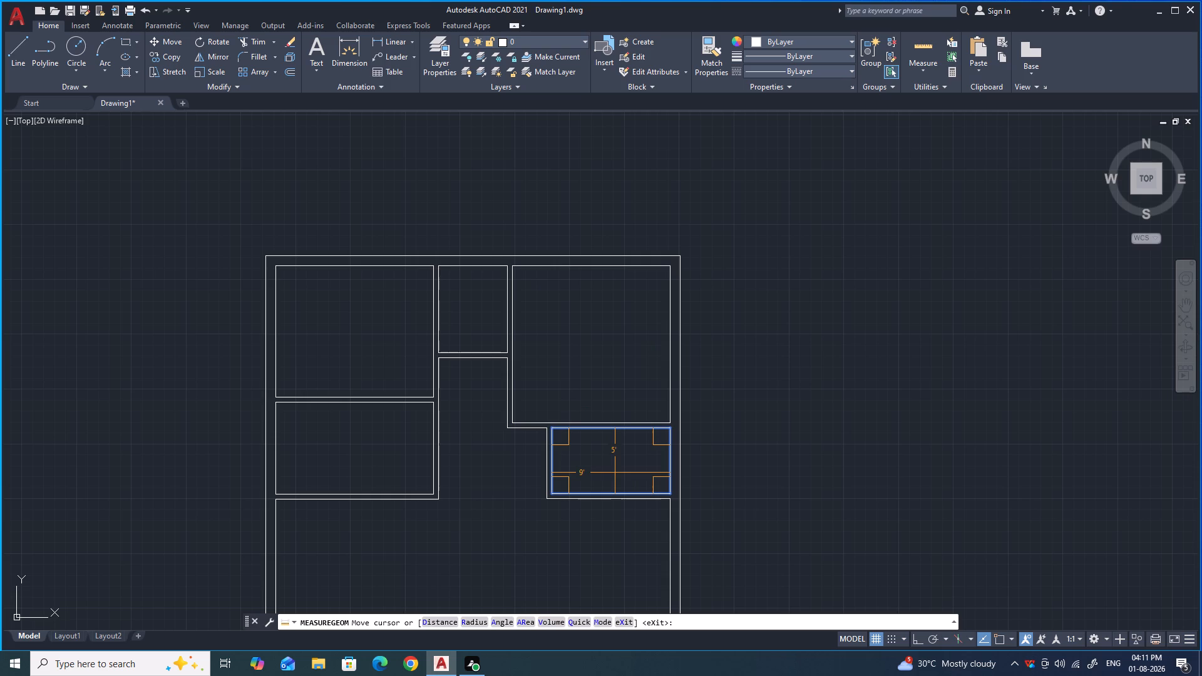
{"action": "key", "text": "Escape"}
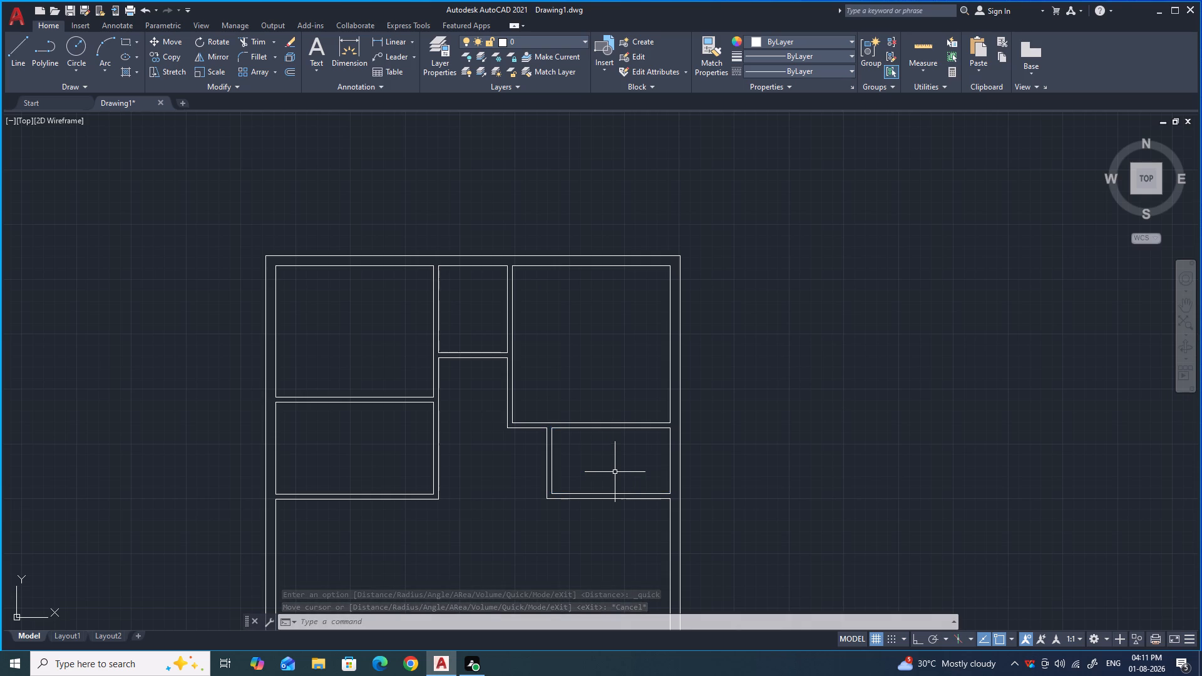
Offset the inner face of the right outer wall in the lower space 12' inward for a new vertical partition.
{"action": "scroll", "coordinate": [614, 436], "scroll_direction": "down", "scroll_amount": 3}
{"action": "scroll", "coordinate": [593, 461], "scroll_direction": "up", "scroll_amount": 2}
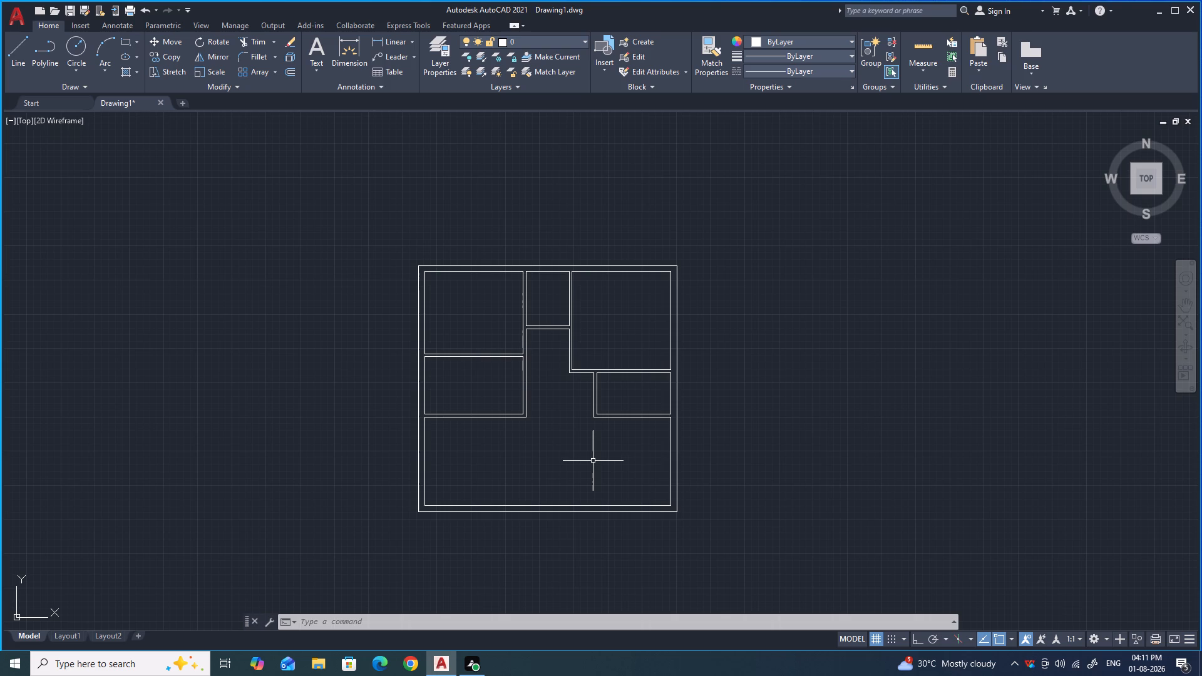
{"action": "key", "text": "o"}
{"action": "key", "text": "Return"}
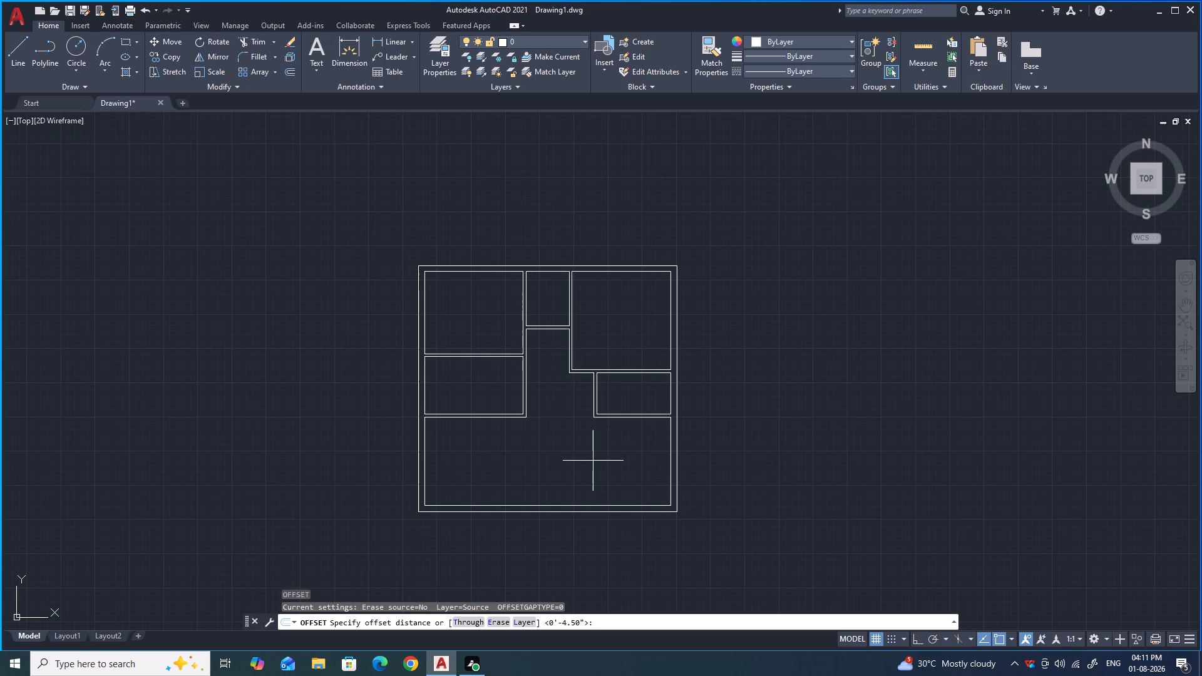
{"action": "type", "text": "12"}
{"action": "key", "text": "apostrophe"}
{"action": "key", "text": "Return"}
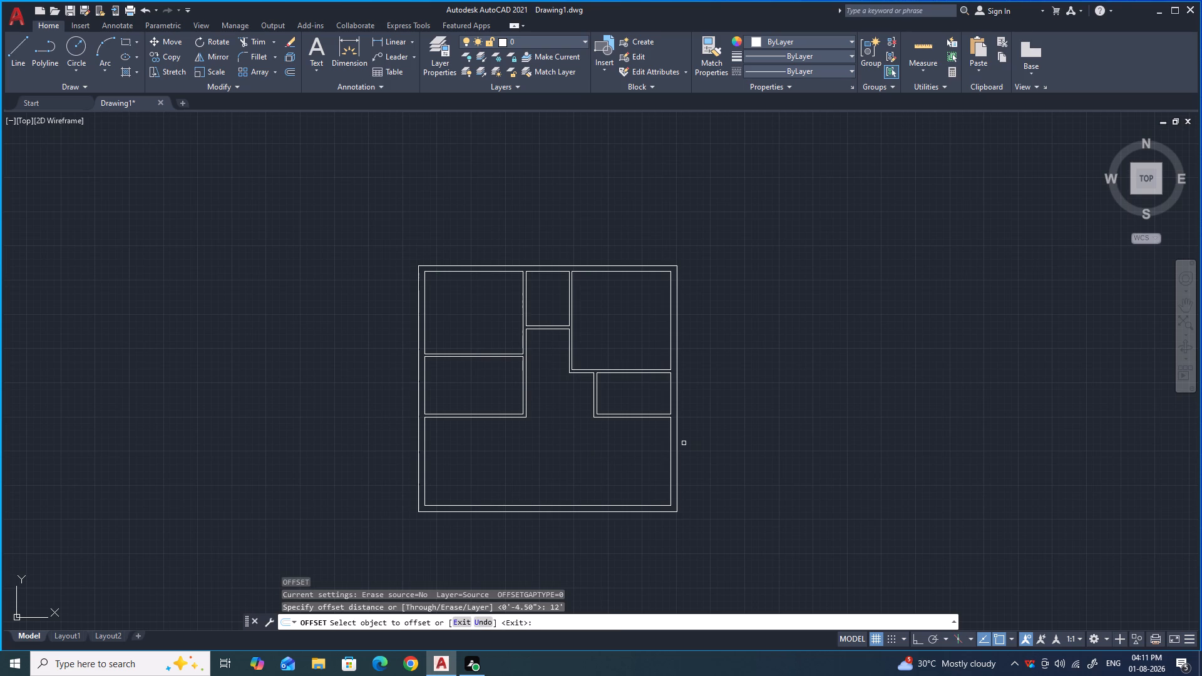
{"action": "left_click", "coordinate": [670, 449]}
{"action": "left_click", "coordinate": [612, 449]}
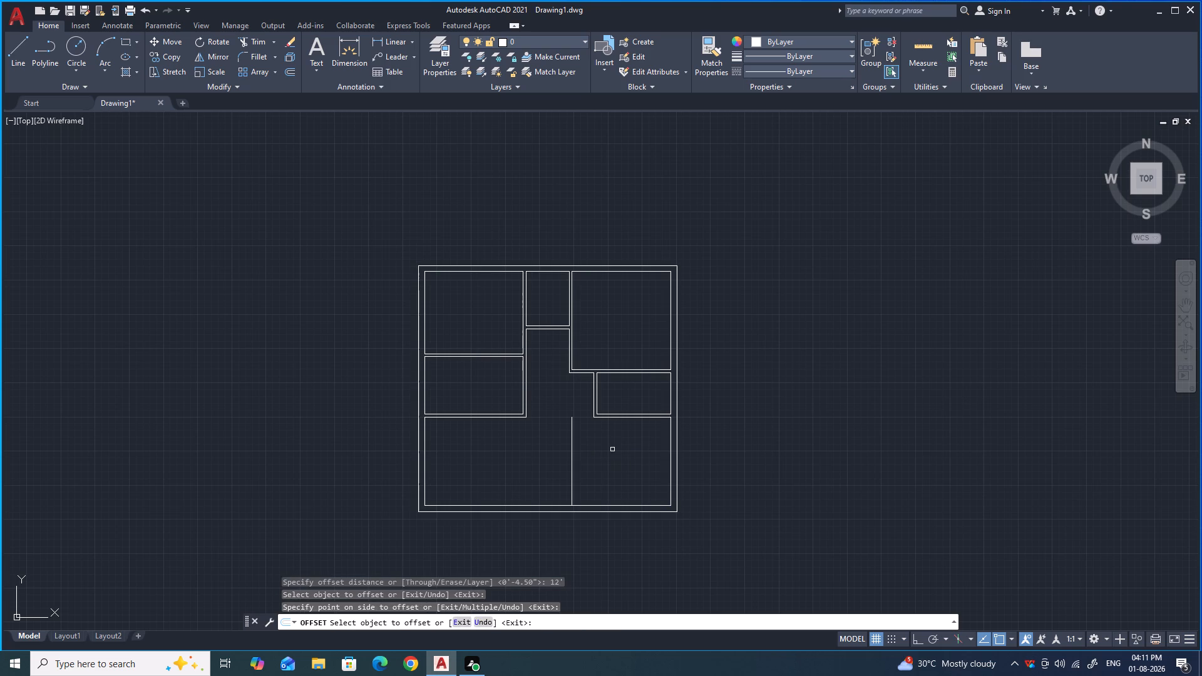
{"action": "key", "text": "Escape"}
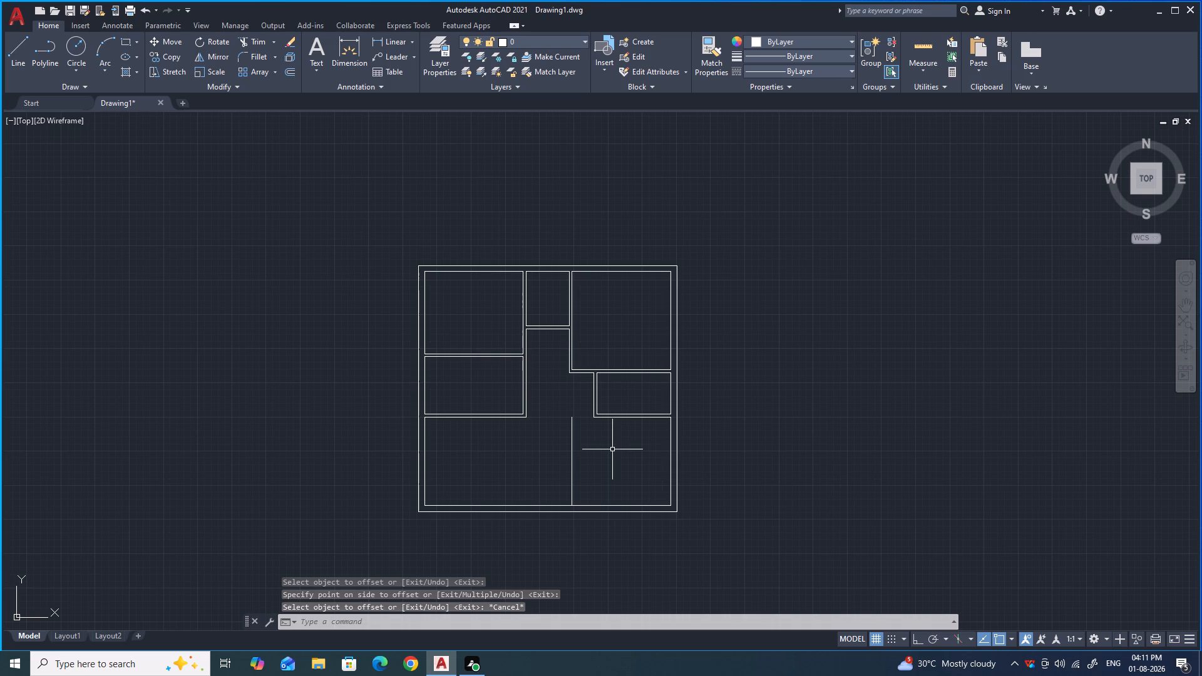
Offset the new vertical partition line 4.5" to its left to give the partition its second face.
{"action": "type", "text": "OP"}
{"action": "key", "text": "BackSpace"}
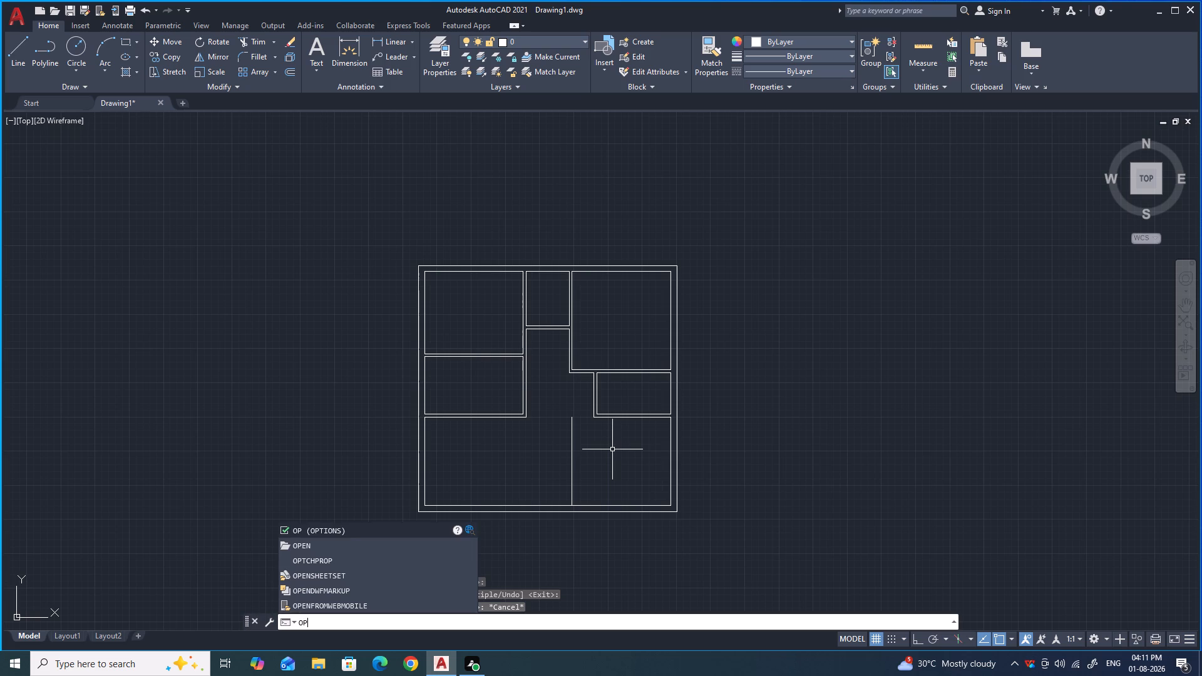
{"action": "key", "text": "Return"}
{"action": "type", "text": "4.5"}
{"action": "key", "text": "Return"}
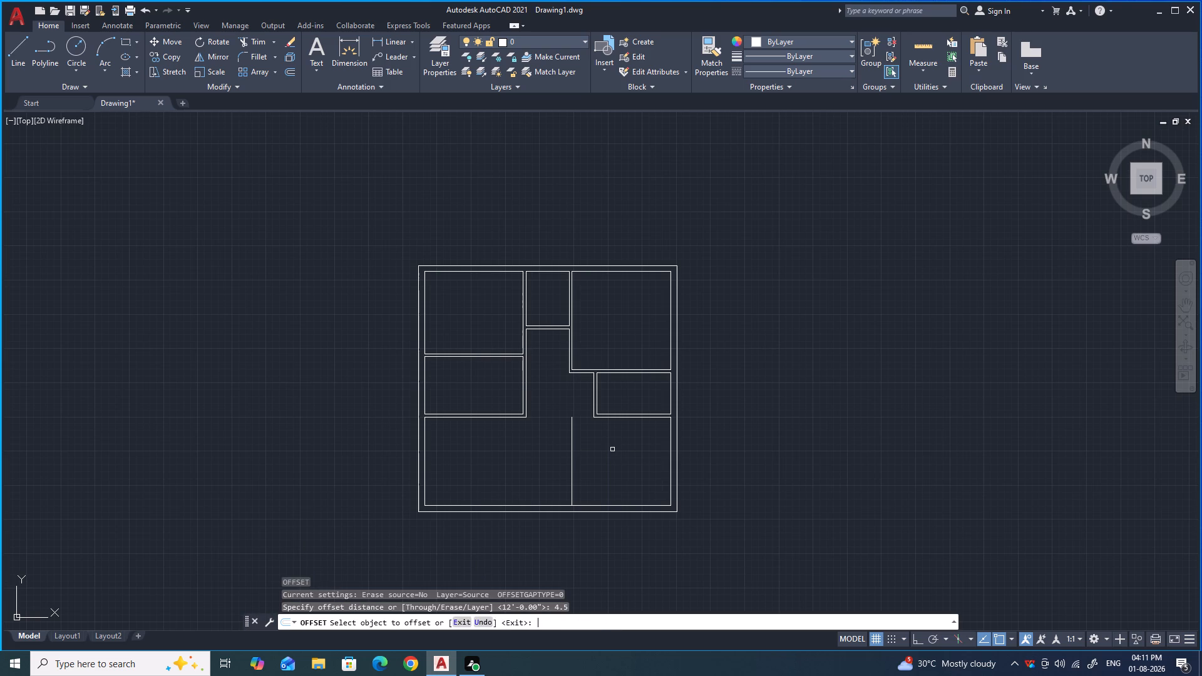
{"action": "left_click", "coordinate": [572, 454]}
{"action": "left_click", "coordinate": [557, 454]}
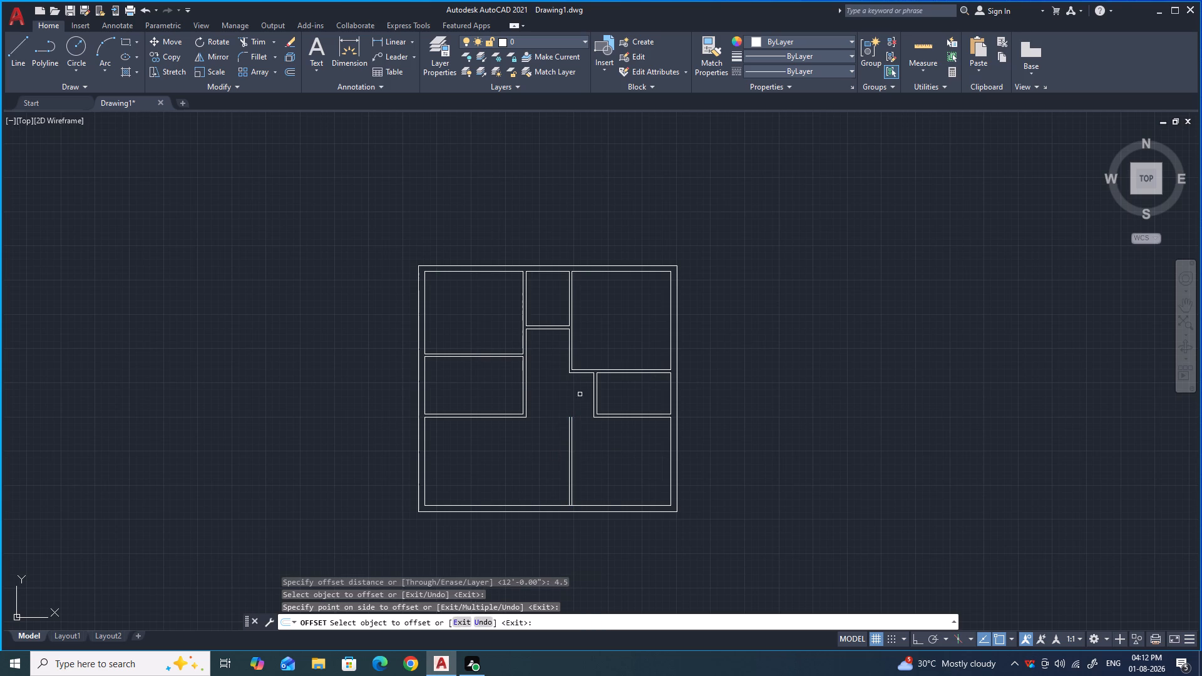
{"action": "scroll", "coordinate": [580, 389], "scroll_direction": "up", "scroll_amount": 2}
{"action": "key", "text": "Escape"}
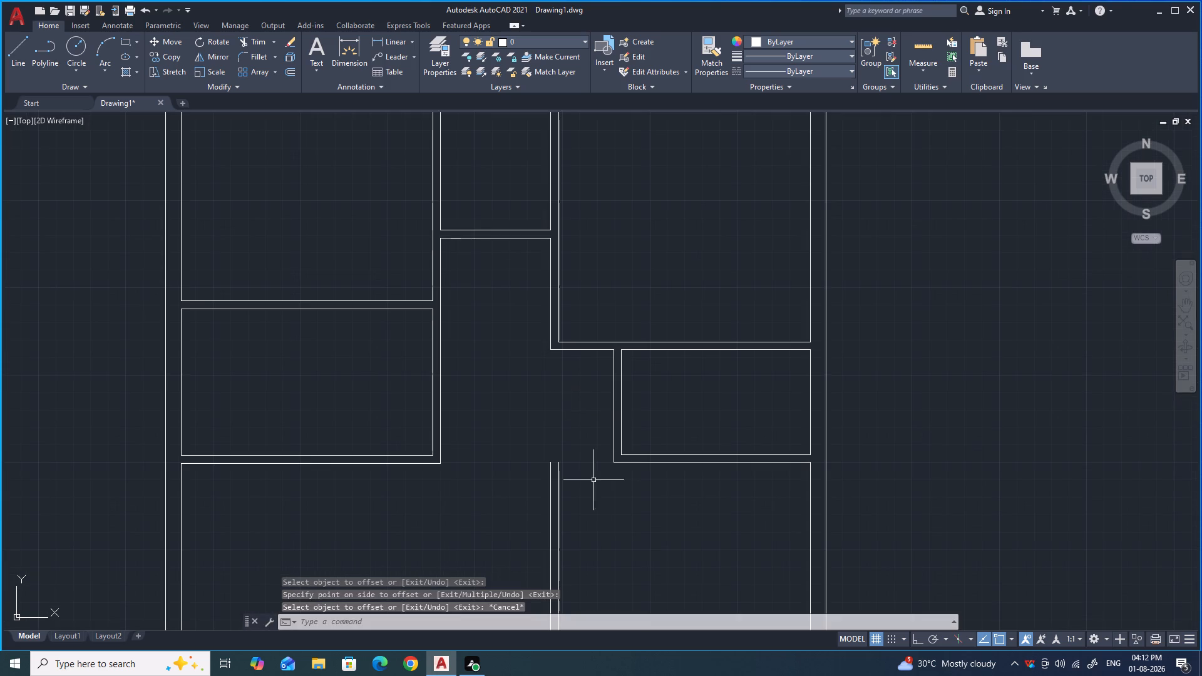
Extend both faces of the small room's bottom partition leftward past the new vertical partition, and extend that partition's left face up to meet them.
{"action": "scroll", "coordinate": [587, 467], "scroll_direction": "up", "scroll_amount": 1}
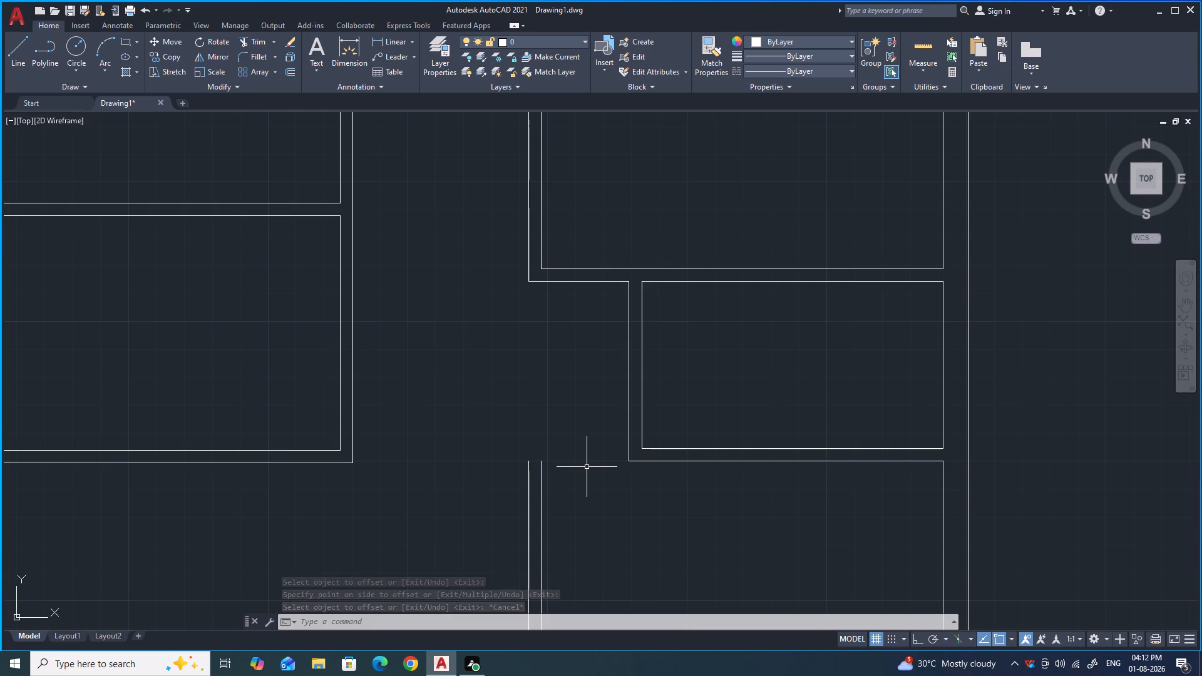
{"action": "type", "text": "EX"}
{"action": "key", "text": "Return"}
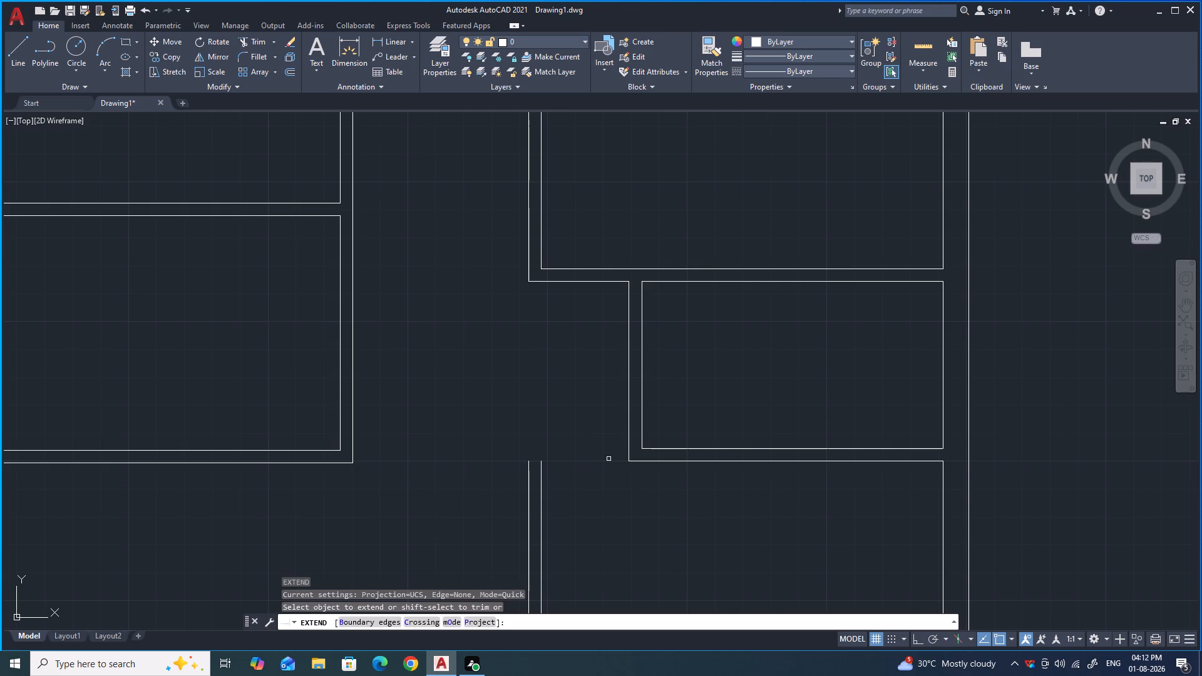
{"action": "left_click", "coordinate": [632, 463]}
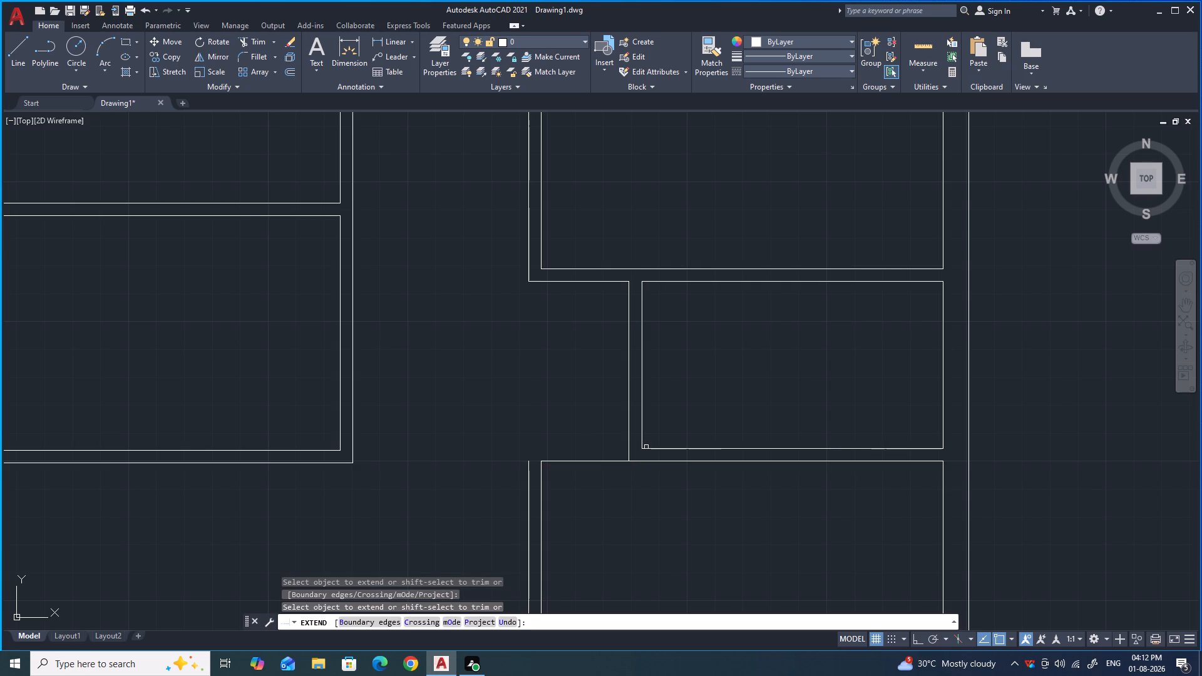
{"action": "left_click", "coordinate": [646, 448]}
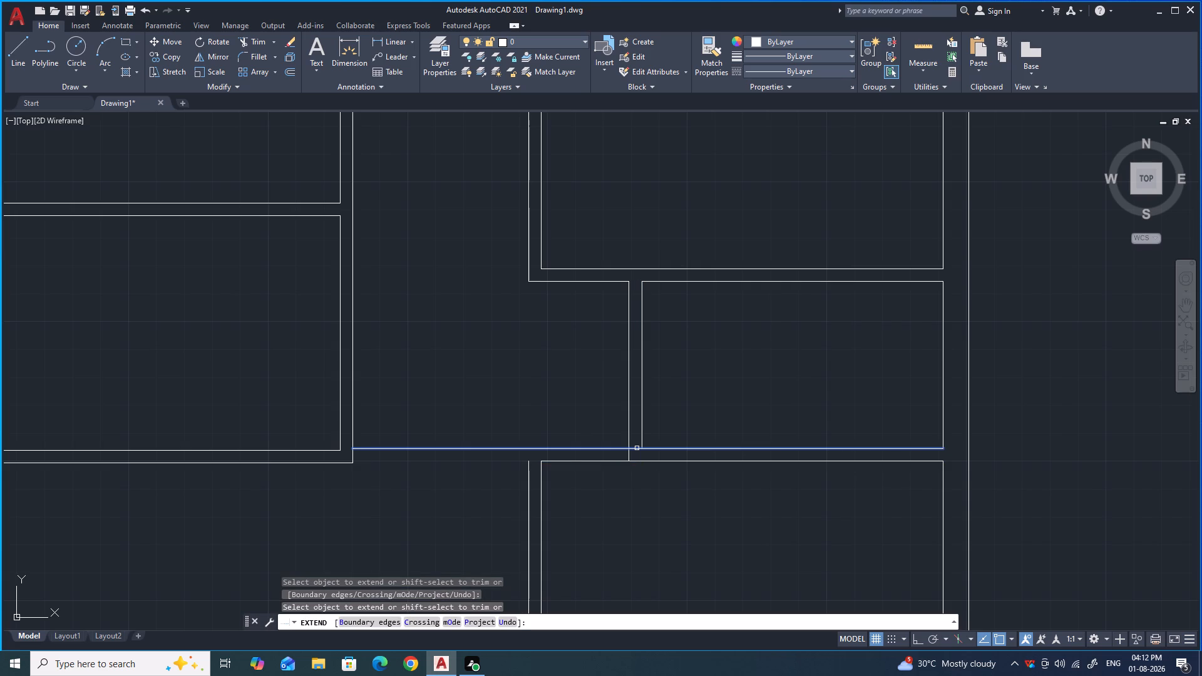
{"action": "left_click", "coordinate": [637, 448]}
{"action": "left_click", "coordinate": [527, 476]}
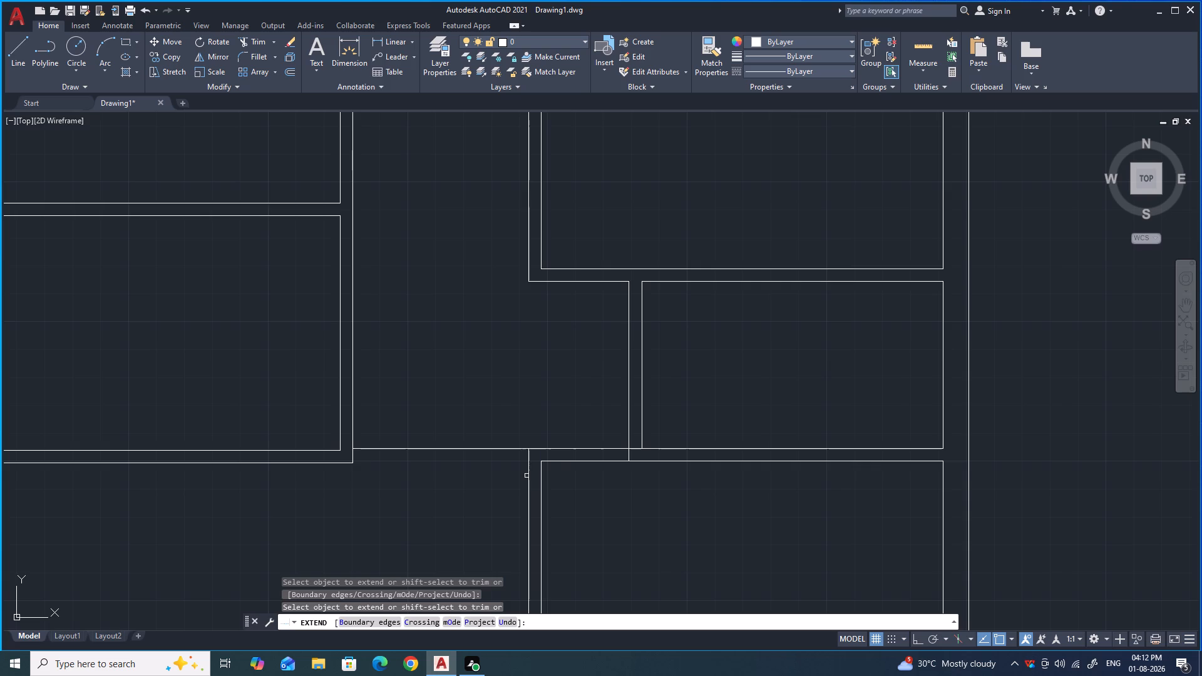
Trim the upper face's left overhang, the crossing segments at the small room's lower-left junction, and the bottom wall's inner face between the partition lines.
{"action": "left_click", "coordinate": [475, 449], "text": "shift"}
{"action": "left_click", "coordinate": [628, 455], "text": "shift"}
{"action": "left_click", "coordinate": [634, 450], "text": "shift"}
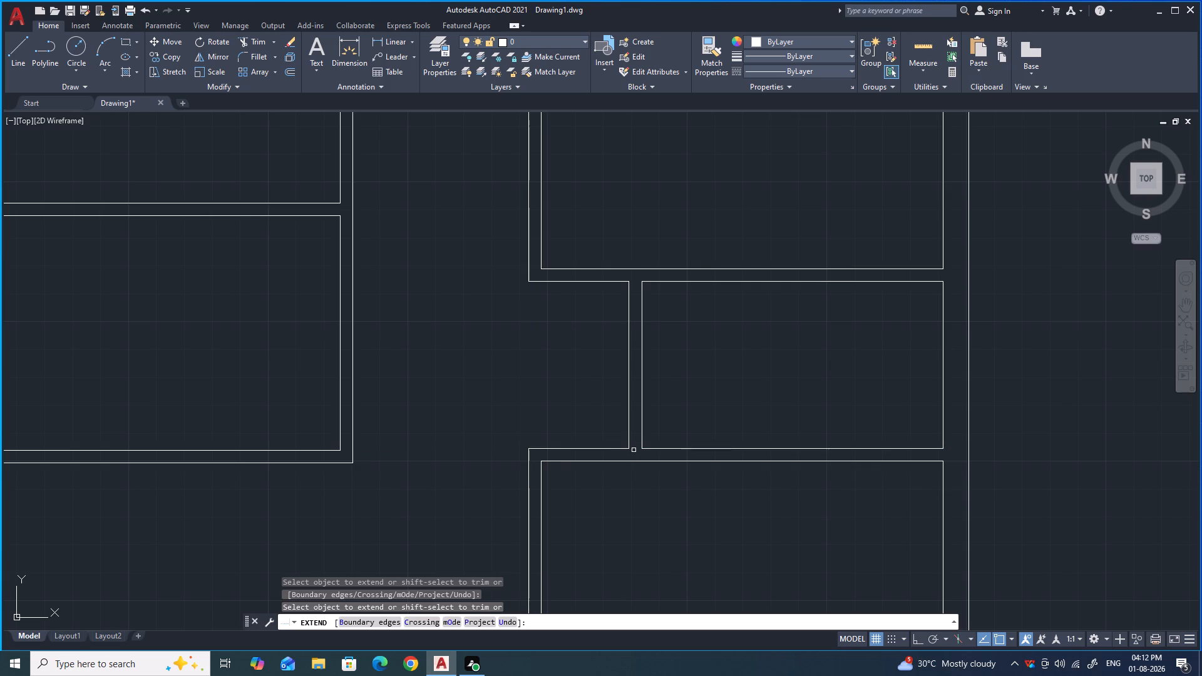
{"action": "scroll", "coordinate": [615, 378], "scroll_direction": "down", "scroll_amount": 2}
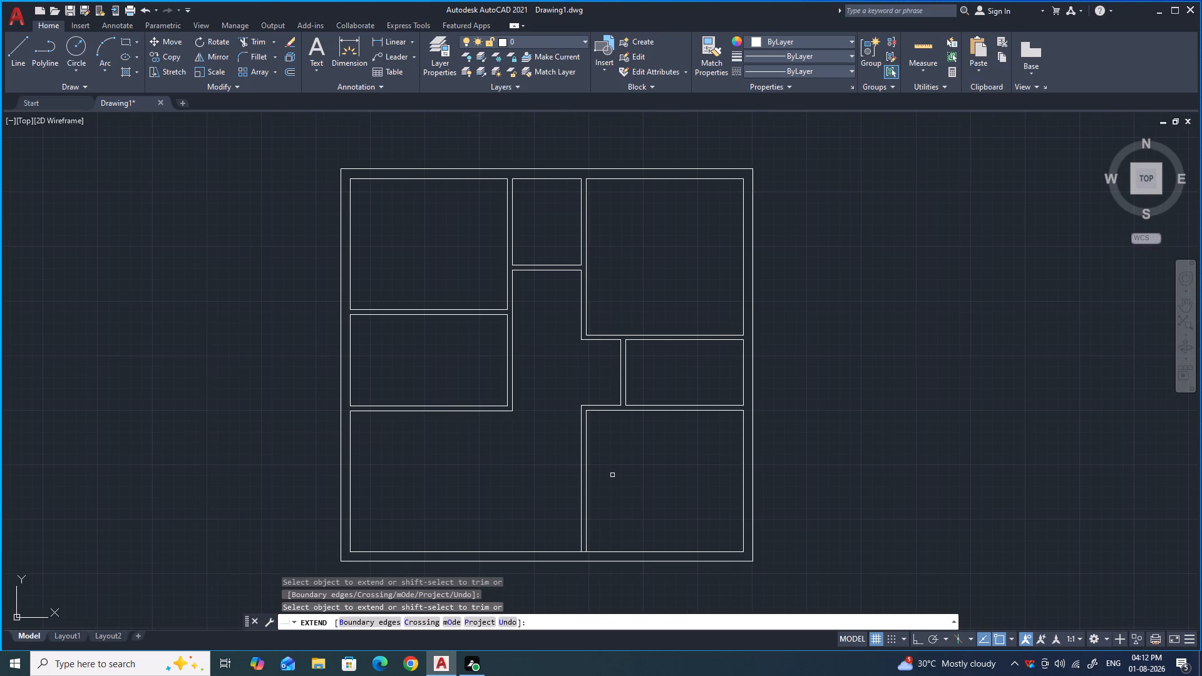
{"action": "scroll", "coordinate": [583, 552], "scroll_direction": "up", "scroll_amount": 3}
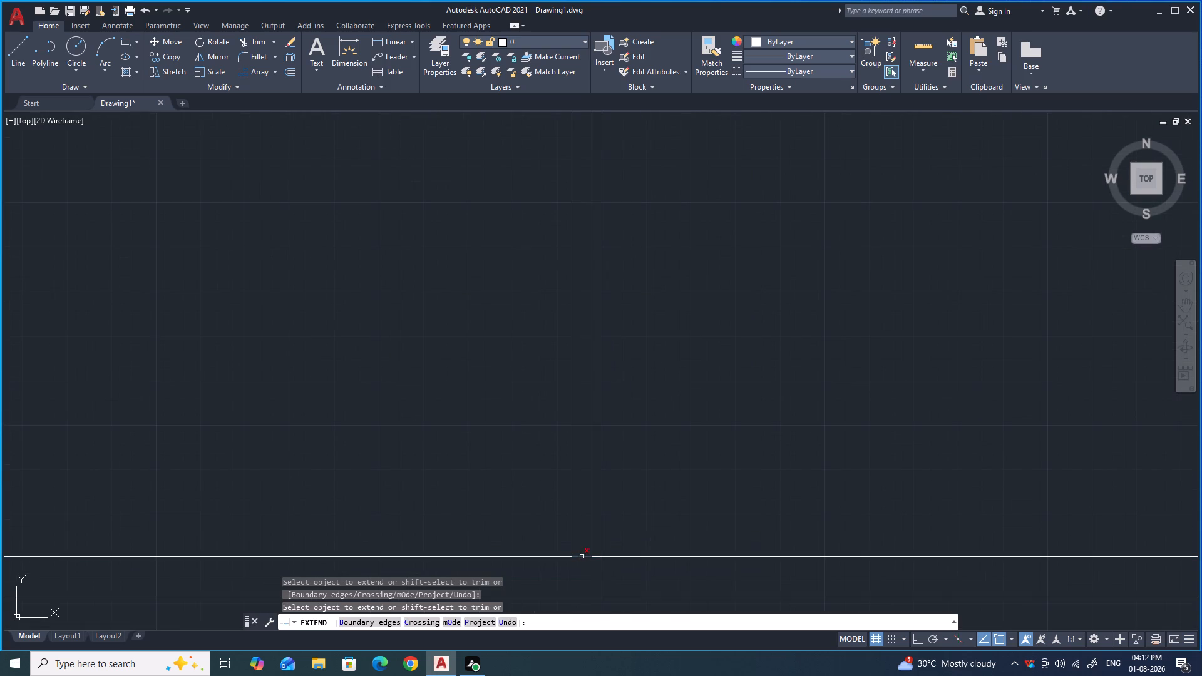
{"action": "left_click", "coordinate": [580, 556], "text": "shift"}
{"action": "scroll", "coordinate": [589, 489], "scroll_direction": "down", "scroll_amount": 3}
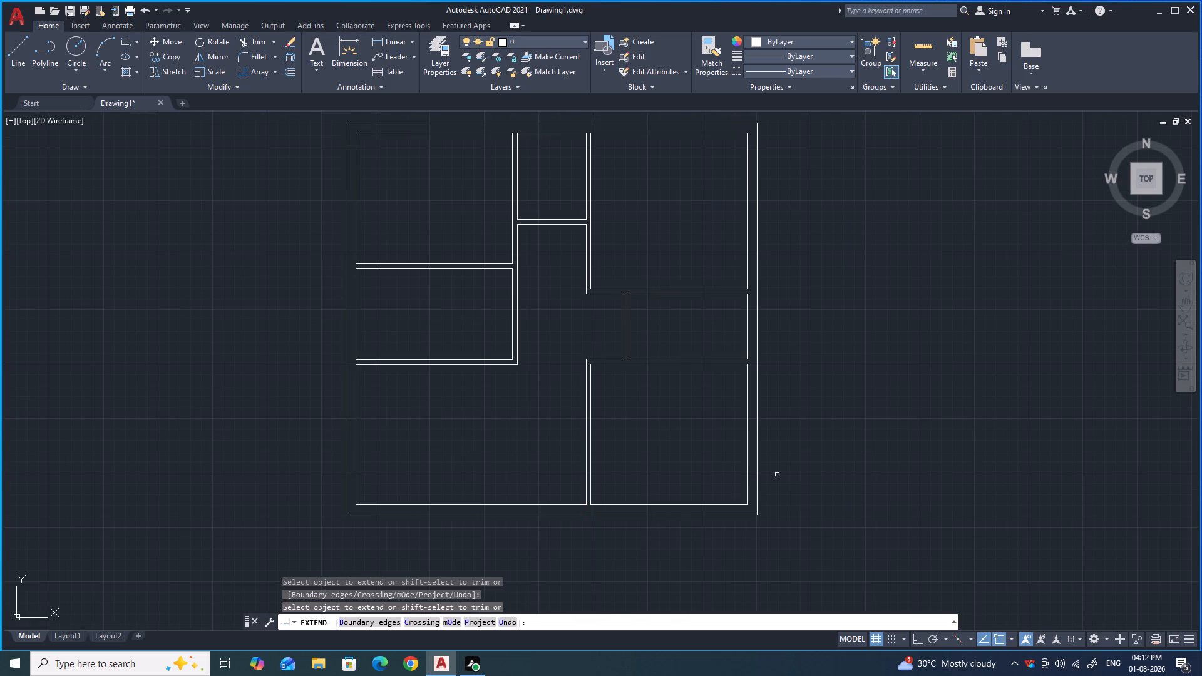
{"action": "key", "text": "Escape"}
Quick-measure the width and depth of the new lower-right room.
{"action": "left_click", "coordinate": [921, 68]}
{"action": "left_click", "coordinate": [934, 96]}
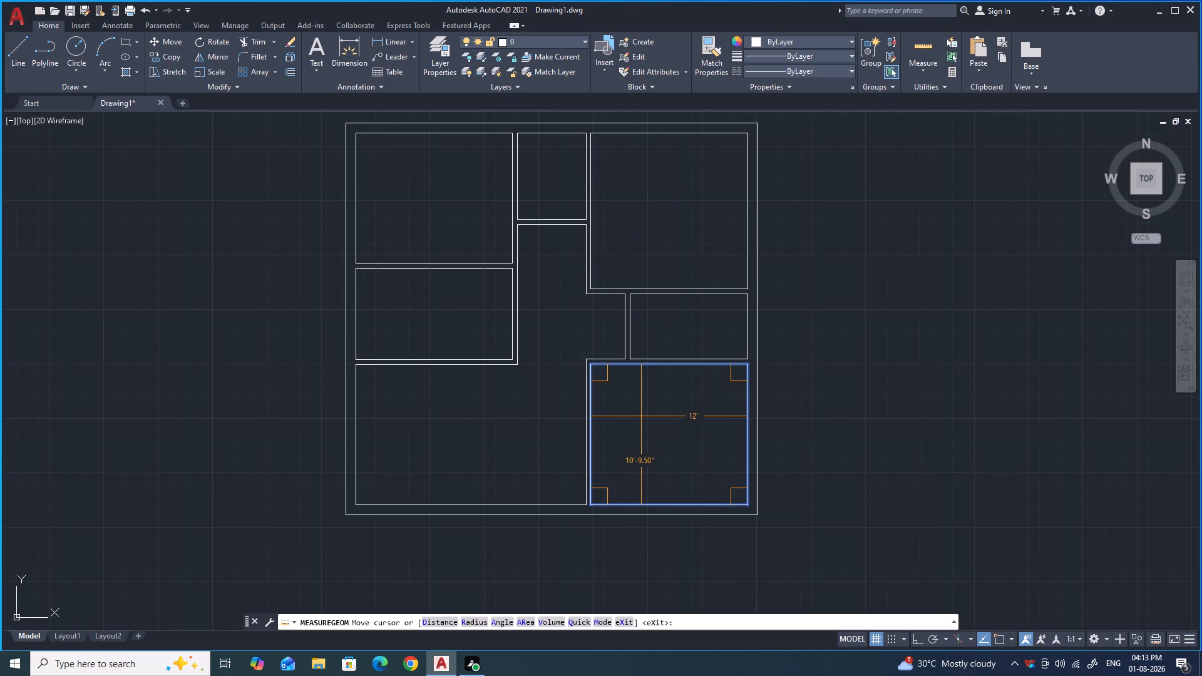
{"action": "key", "text": "Escape"}
{"action": "key", "text": "Escape"}
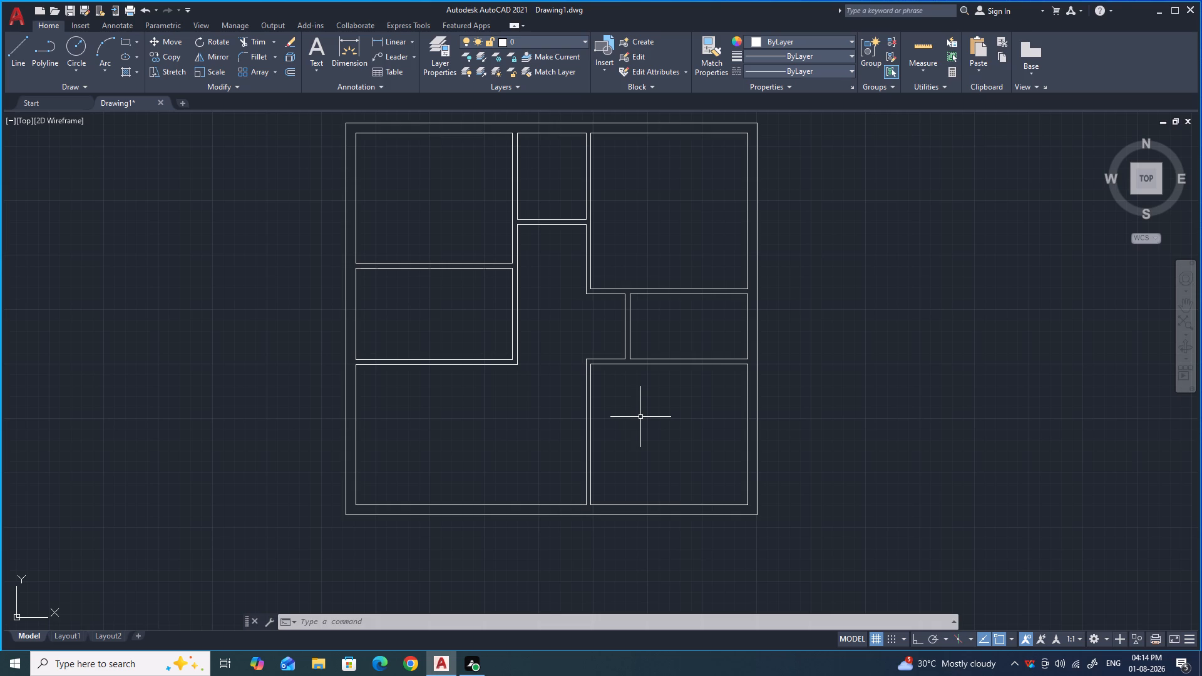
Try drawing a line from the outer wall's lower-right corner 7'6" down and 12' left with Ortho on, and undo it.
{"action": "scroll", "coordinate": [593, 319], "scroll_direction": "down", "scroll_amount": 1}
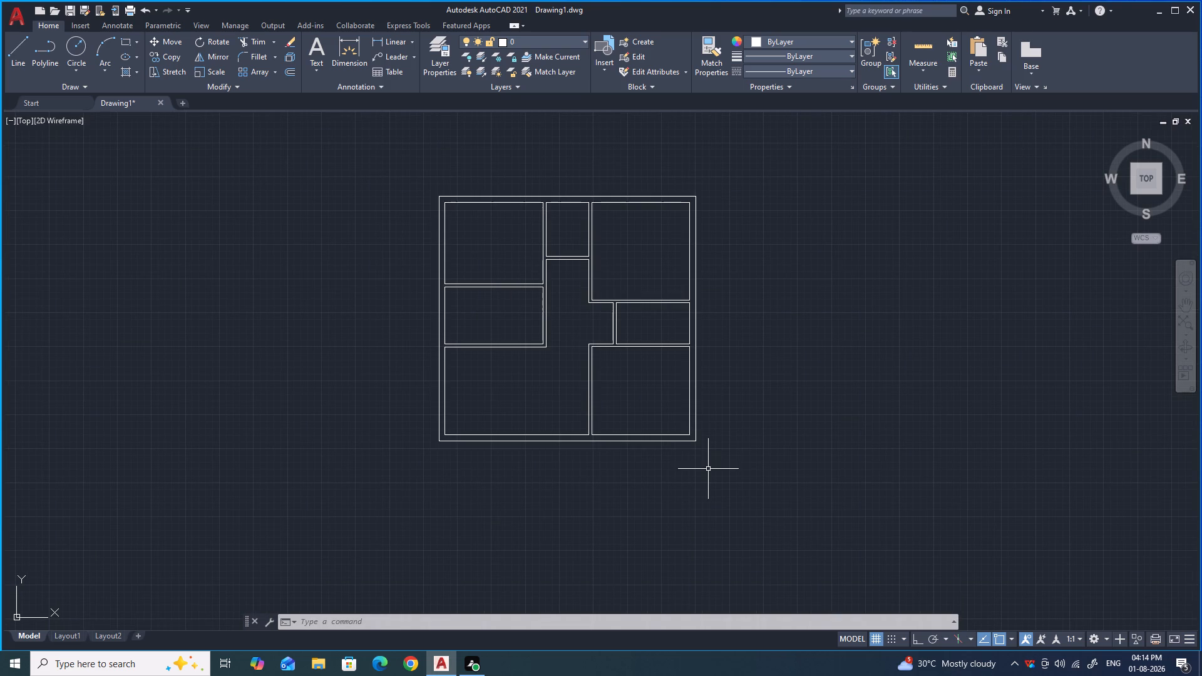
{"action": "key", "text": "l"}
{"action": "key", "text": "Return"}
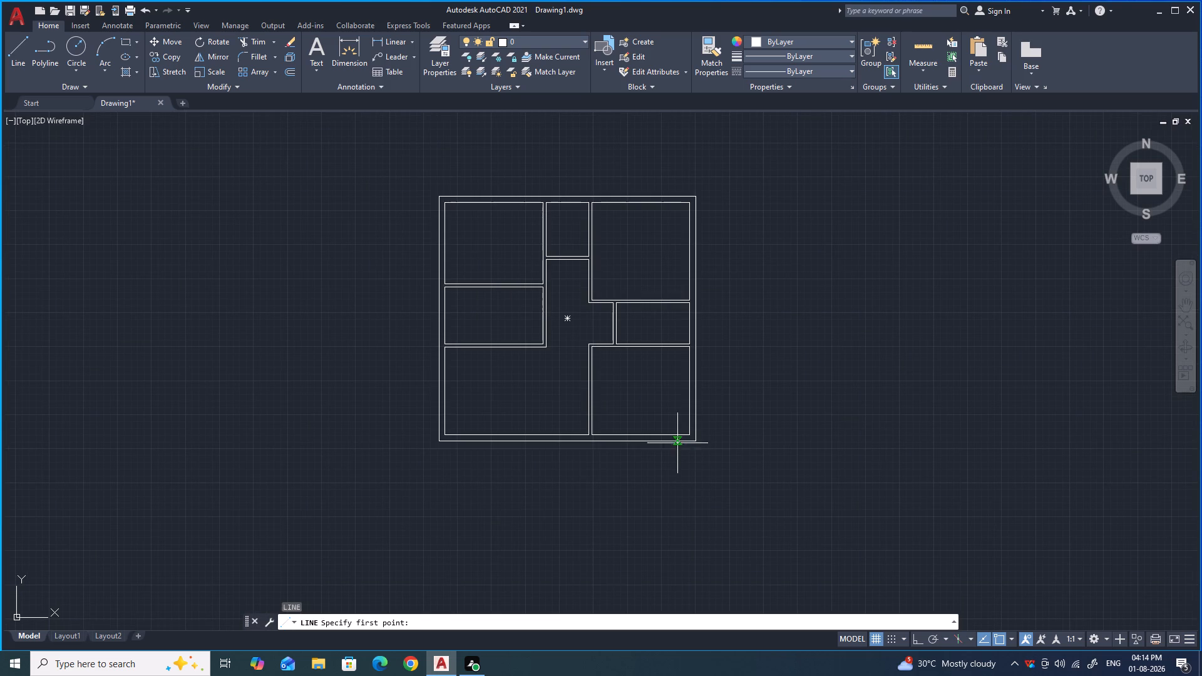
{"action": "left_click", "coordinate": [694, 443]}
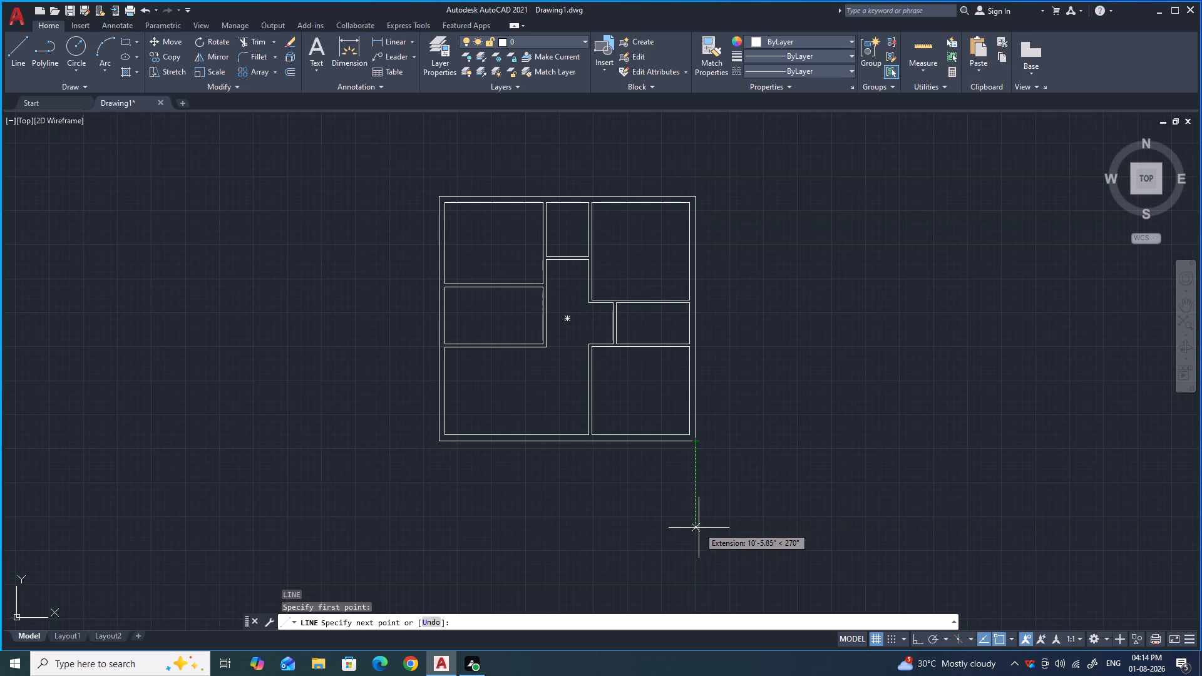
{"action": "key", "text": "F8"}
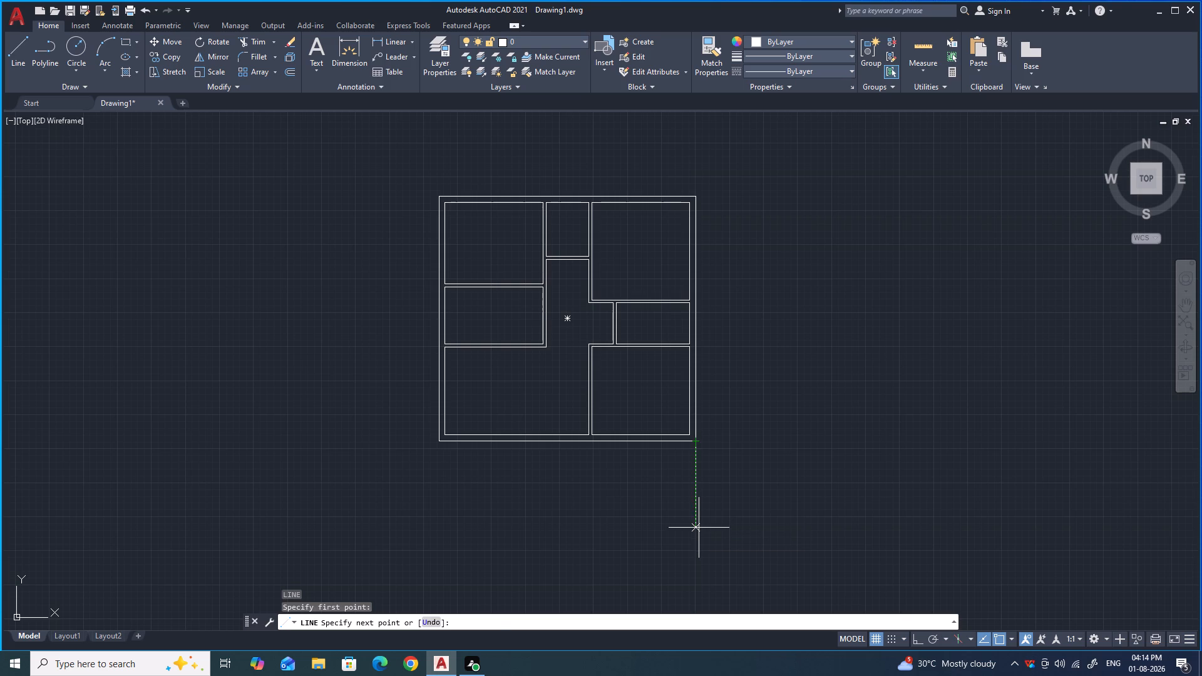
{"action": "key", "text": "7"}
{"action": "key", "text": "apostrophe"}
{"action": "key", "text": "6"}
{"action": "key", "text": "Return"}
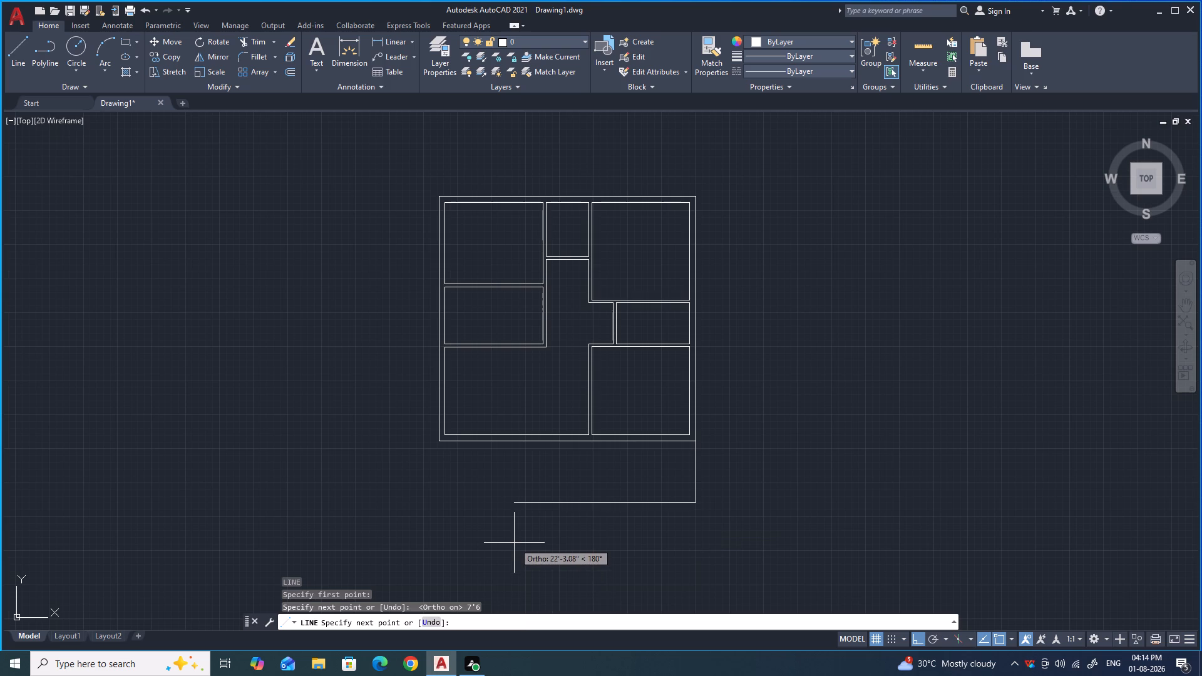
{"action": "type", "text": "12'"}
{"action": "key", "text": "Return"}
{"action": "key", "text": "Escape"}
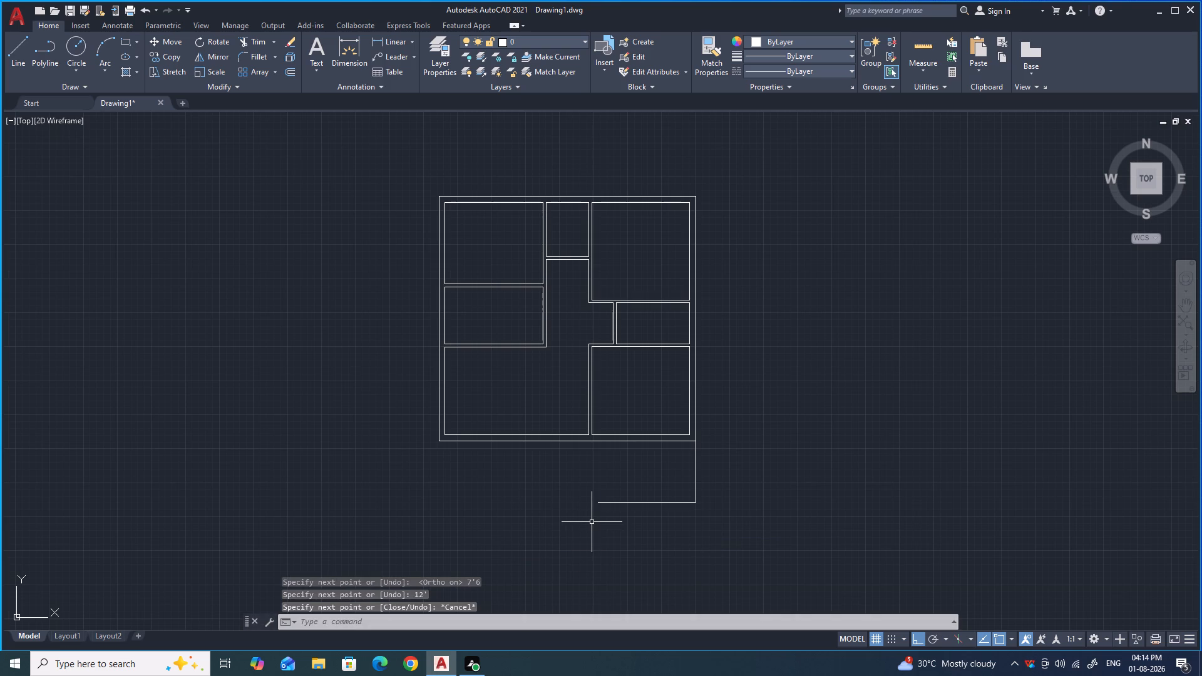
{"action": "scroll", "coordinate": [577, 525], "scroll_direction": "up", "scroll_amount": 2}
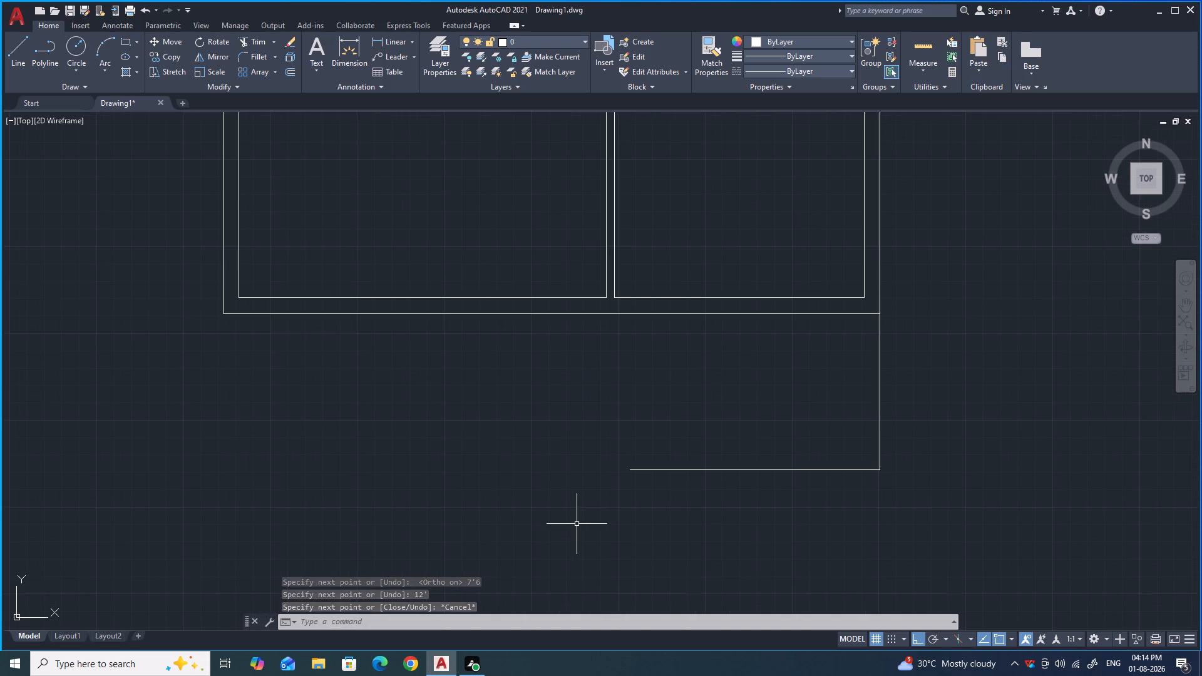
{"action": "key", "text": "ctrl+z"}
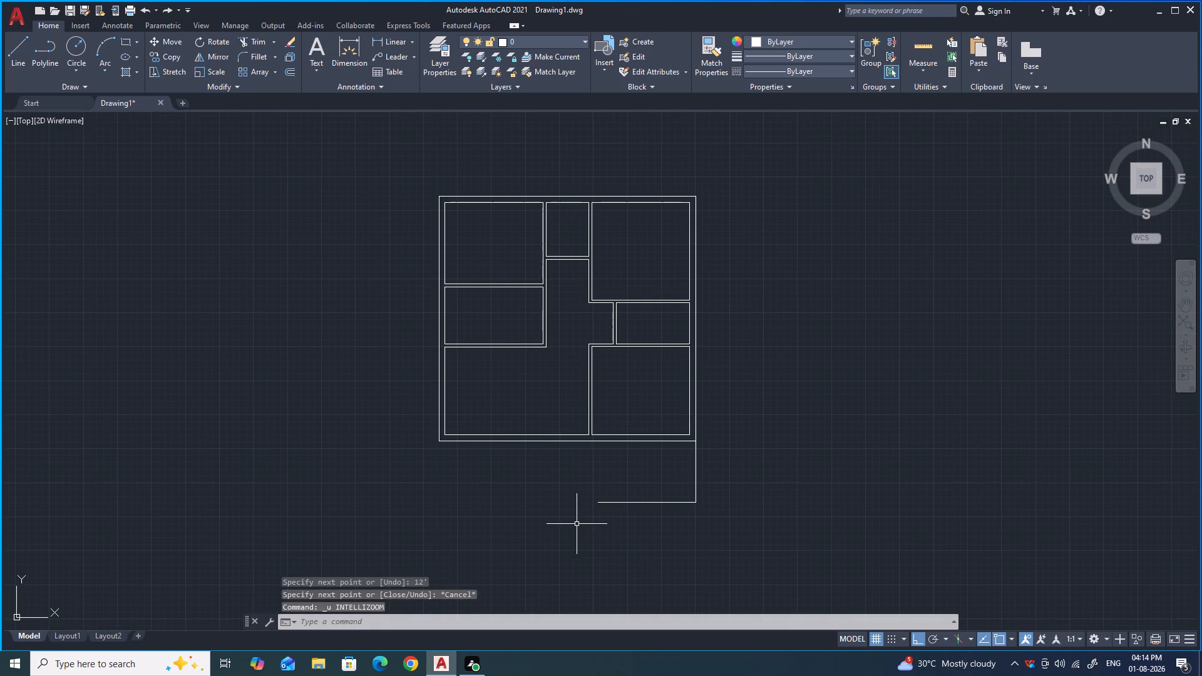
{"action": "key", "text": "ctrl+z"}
With Ortho on, draw a line from the outer wall's lower-right corner 7'6" down, continuing left to below the central passage's left side.
{"action": "key", "text": "l"}
{"action": "key", "text": "Return"}
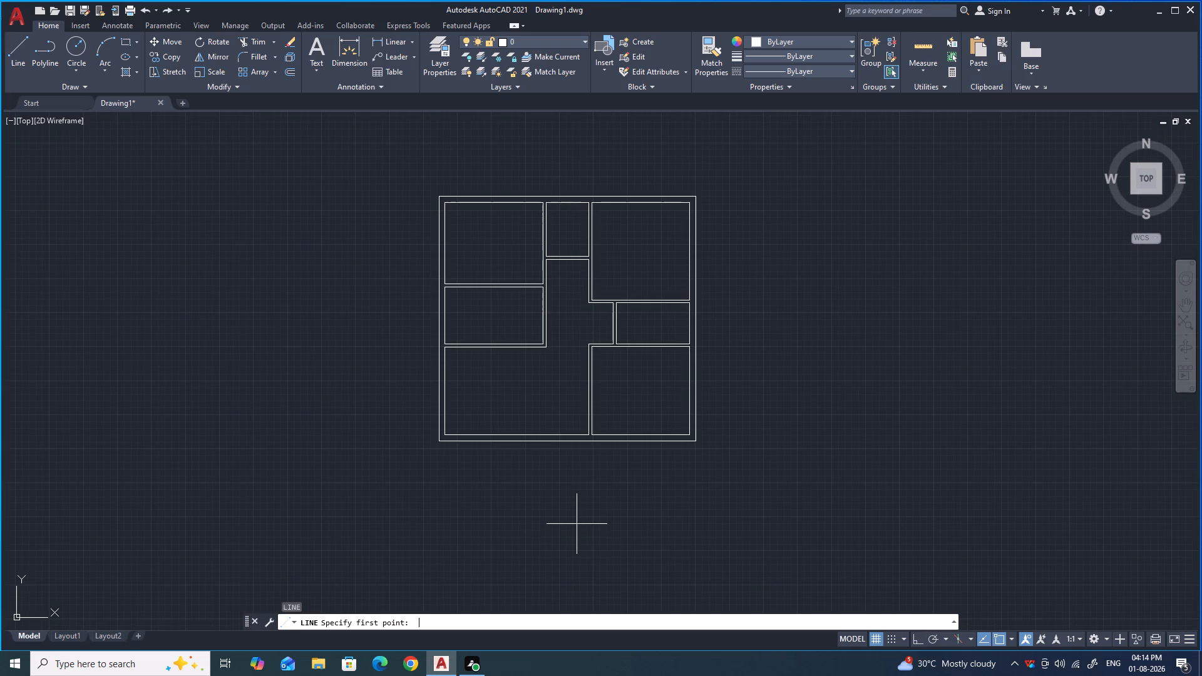
{"action": "left_click", "coordinate": [695, 444]}
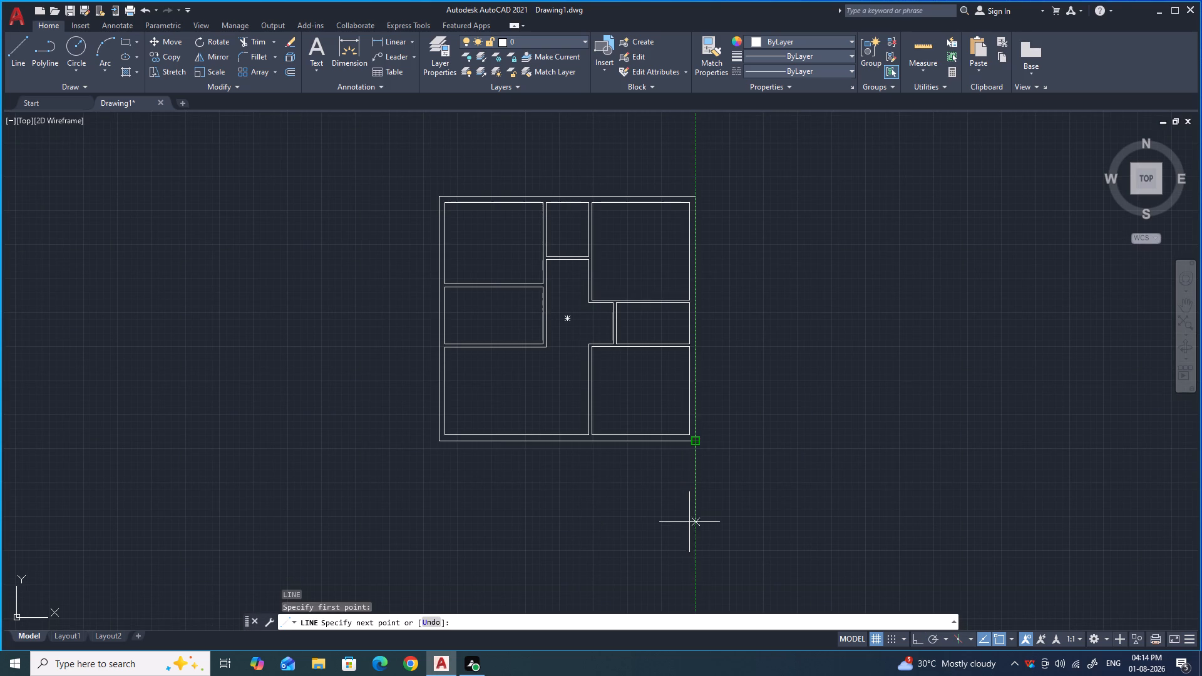
{"action": "key", "text": "F8"}
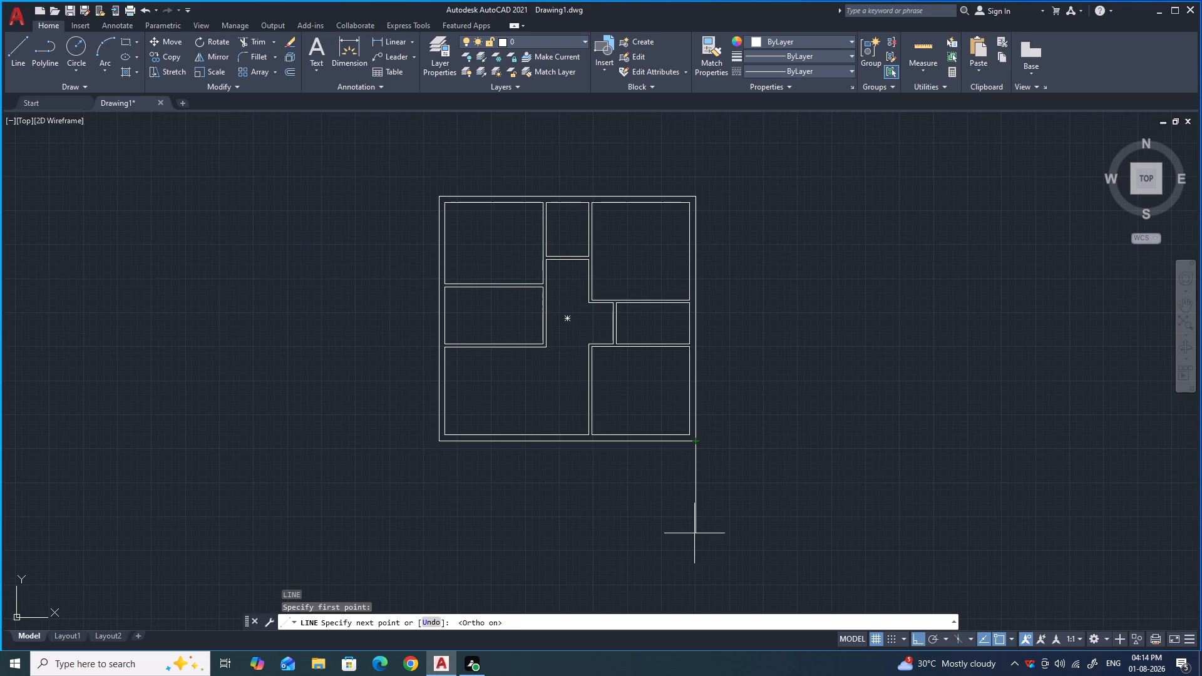
{"action": "type", "text": "7'"}
{"action": "key", "text": "6"}
{"action": "key", "text": "Return"}
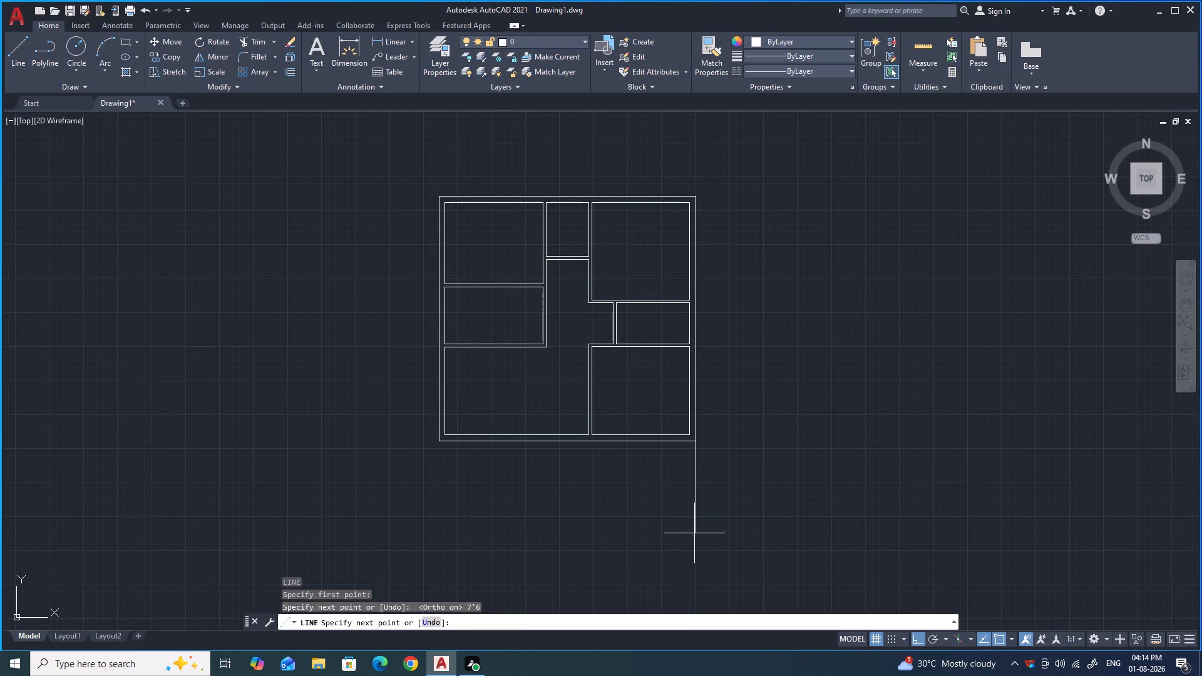
{"action": "left_click", "coordinate": [550, 503]}
{"action": "key", "text": "grave"}
{"action": "key", "text": "Escape"}
Offset the new vertical line below the bottom outer wall 4.5" to its left.
{"action": "scroll", "coordinate": [486, 508], "scroll_direction": "down", "scroll_amount": 1}
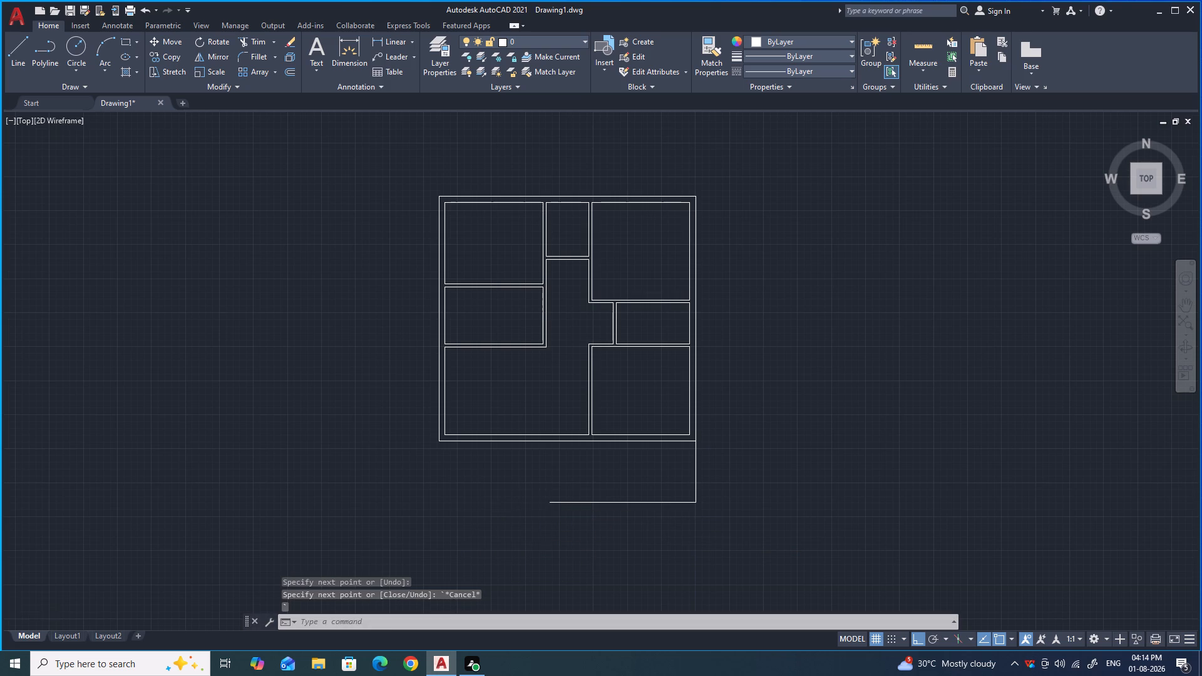
{"action": "scroll", "coordinate": [593, 504], "scroll_direction": "up", "scroll_amount": 2}
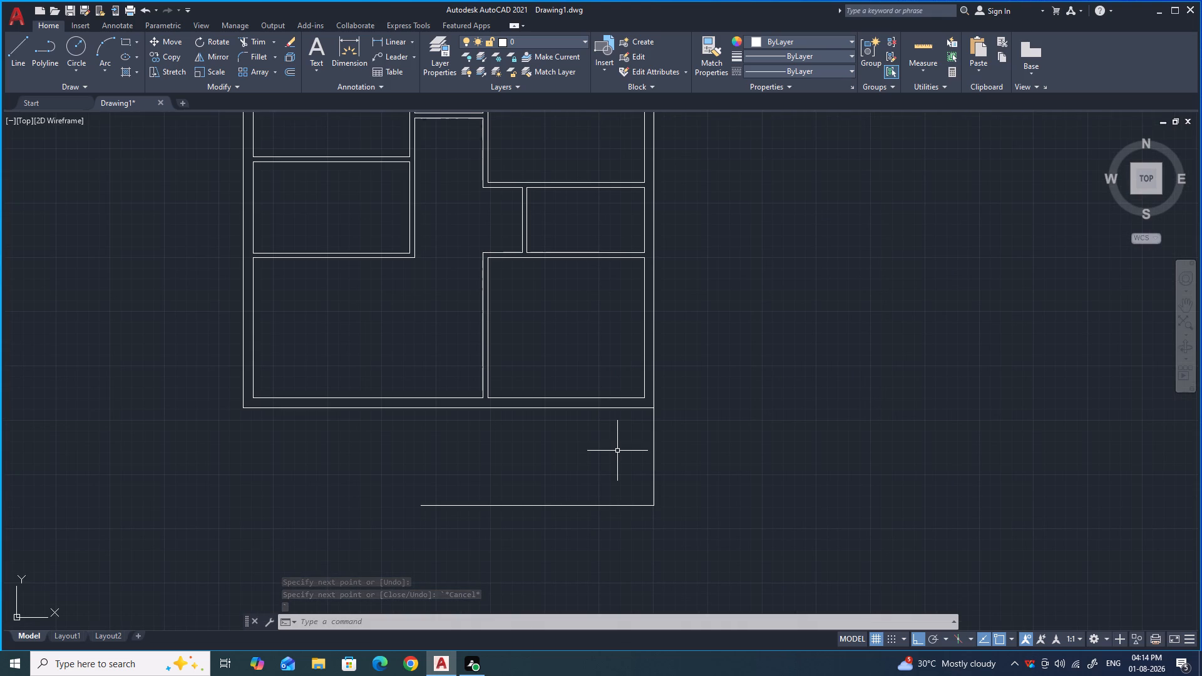
{"action": "key", "text": "o"}
{"action": "key", "text": "Return"}
{"action": "type", "text": "4.5"}
{"action": "key", "text": "Return"}
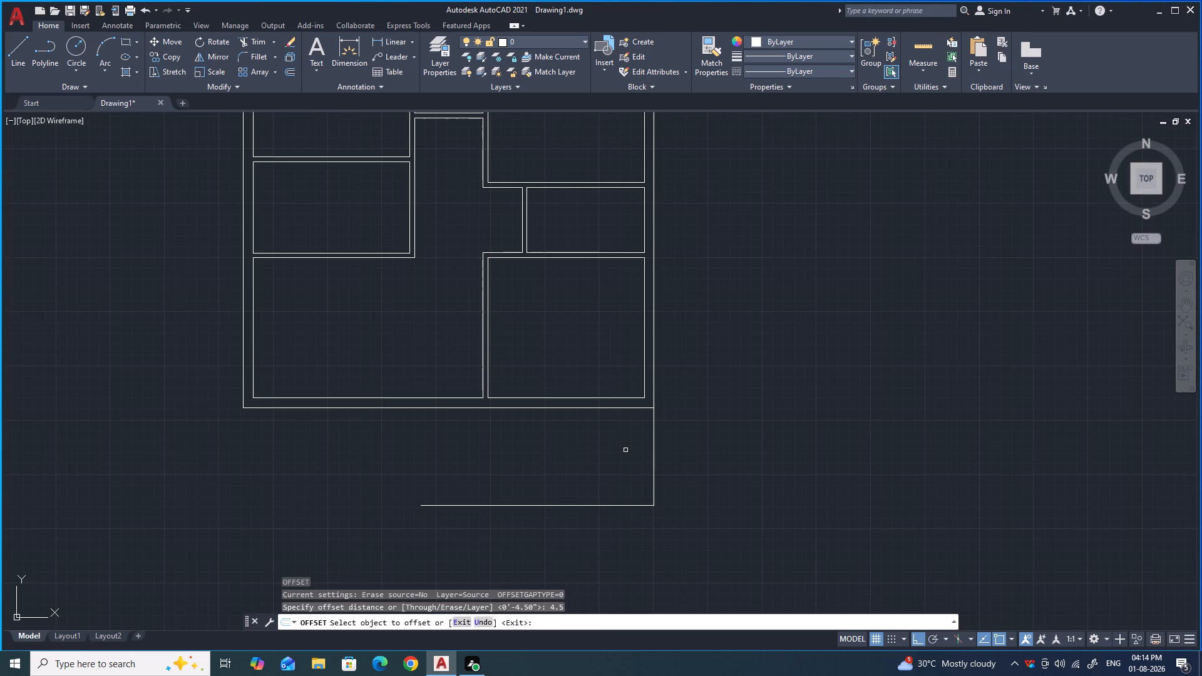
{"action": "left_click", "coordinate": [654, 456]}
{"action": "left_click", "coordinate": [619, 458]}
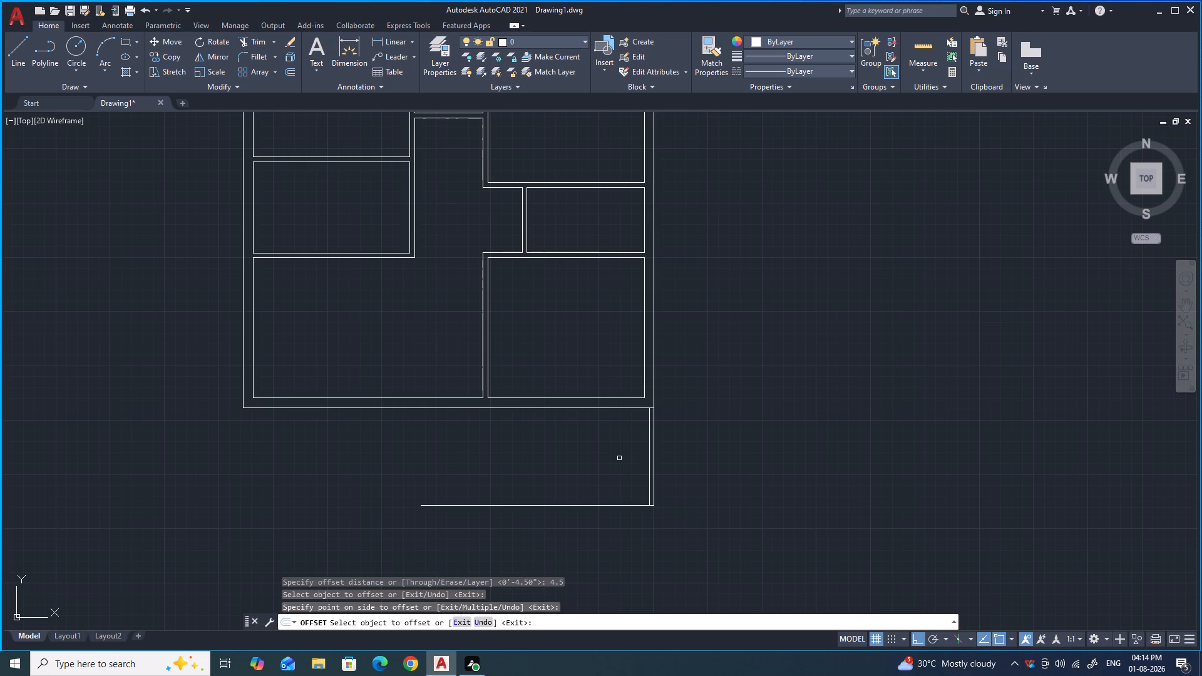
{"action": "key", "text": "Escape"}
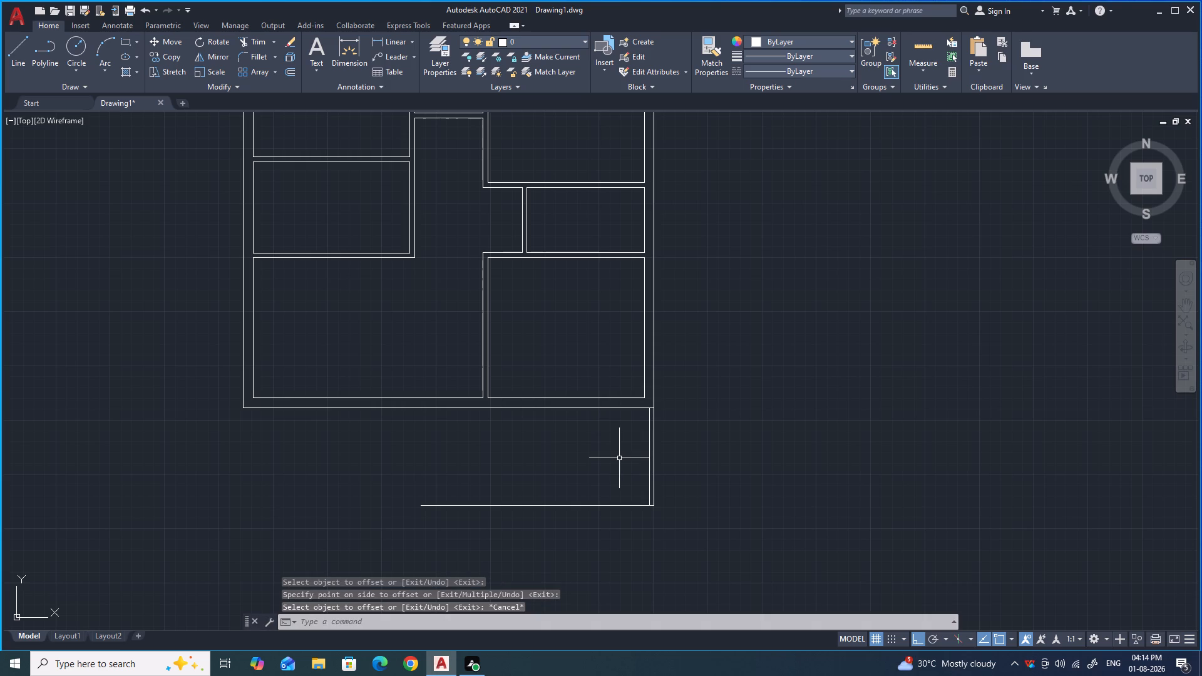
Offset the new horizontal line below the plan upward by the same 4.5" distance.
{"action": "scroll", "coordinate": [592, 458], "scroll_direction": "up", "scroll_amount": 1}
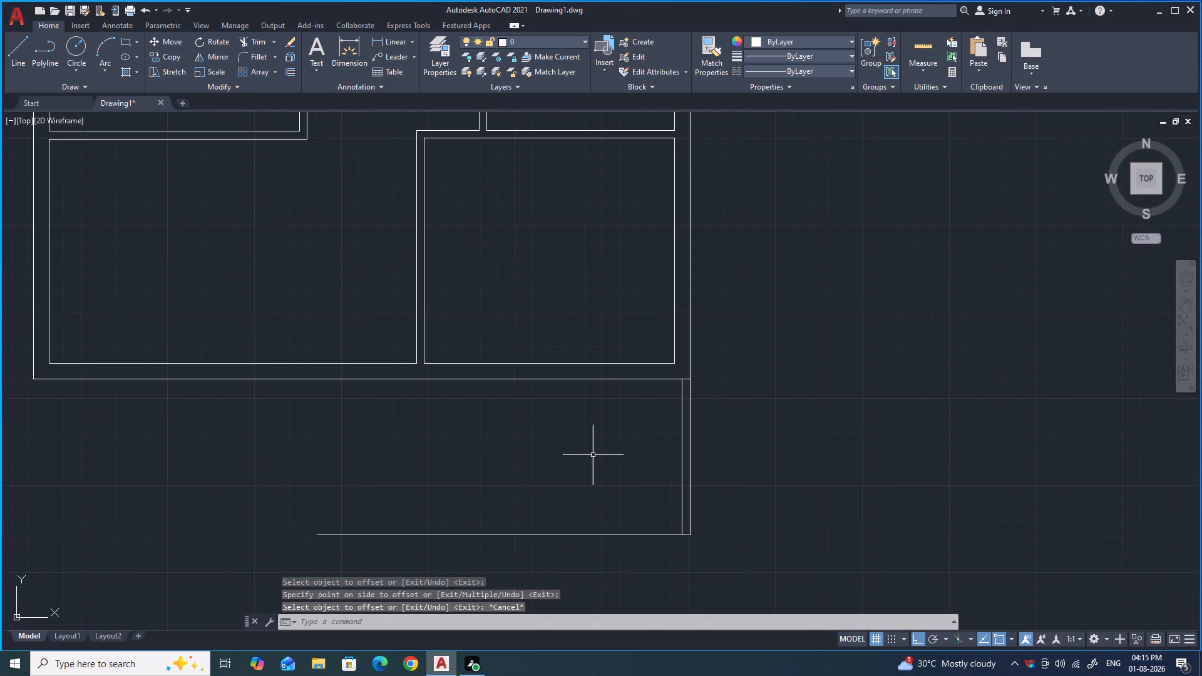
{"action": "scroll", "coordinate": [681, 385], "scroll_direction": "up", "scroll_amount": 3}
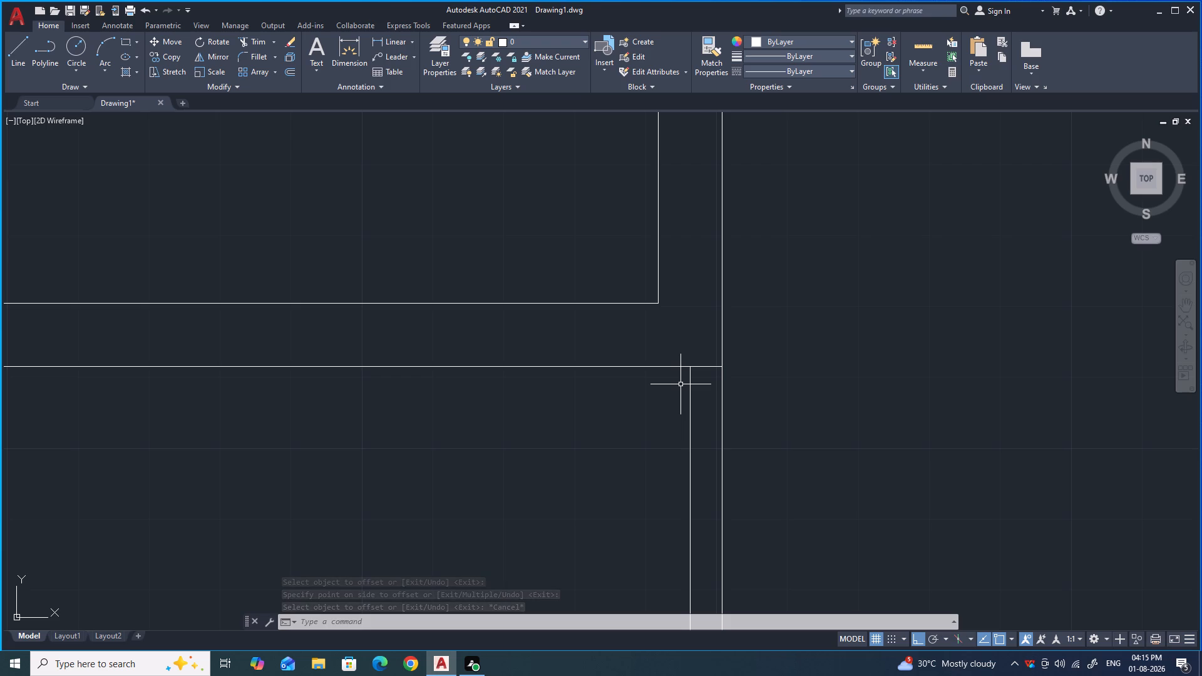
{"action": "scroll", "coordinate": [645, 384], "scroll_direction": "down", "scroll_amount": 4}
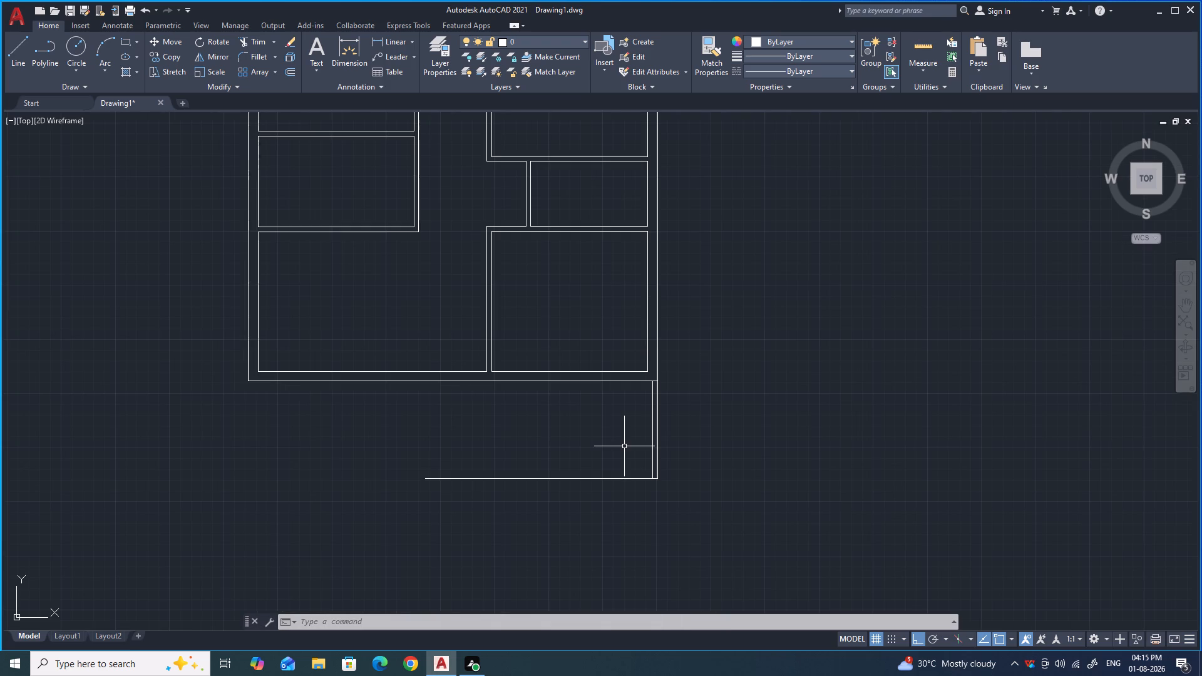
{"action": "key", "text": "space"}
{"action": "key", "text": "space"}
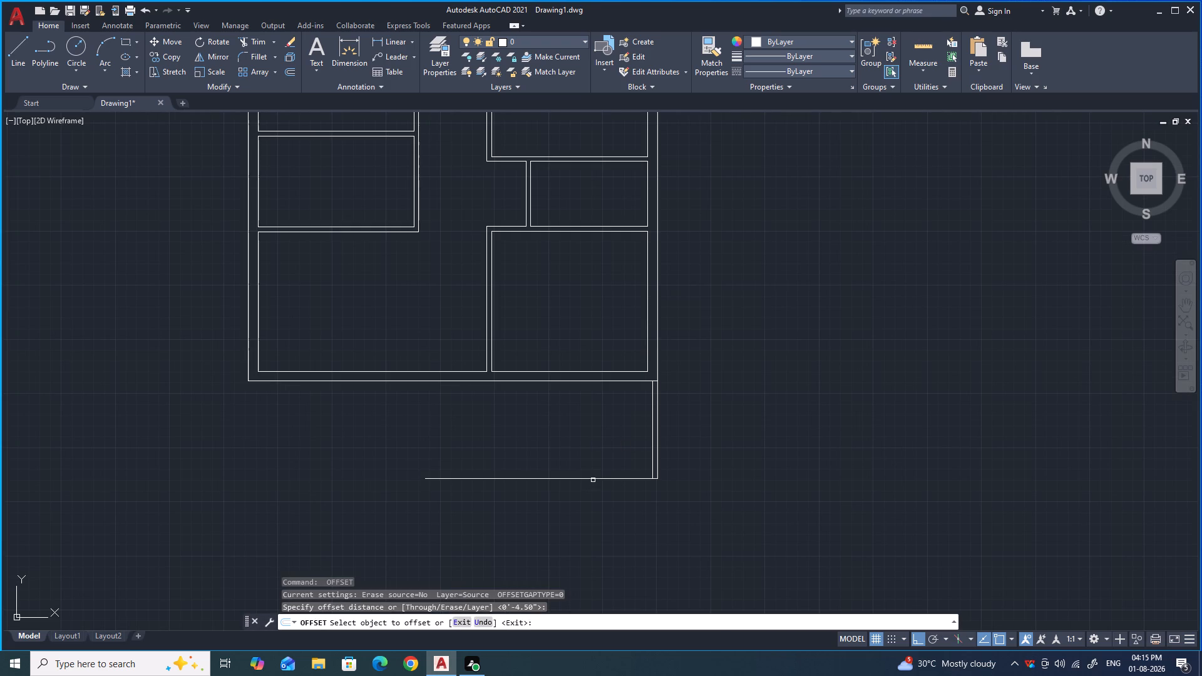
{"action": "left_click", "coordinate": [593, 479]}
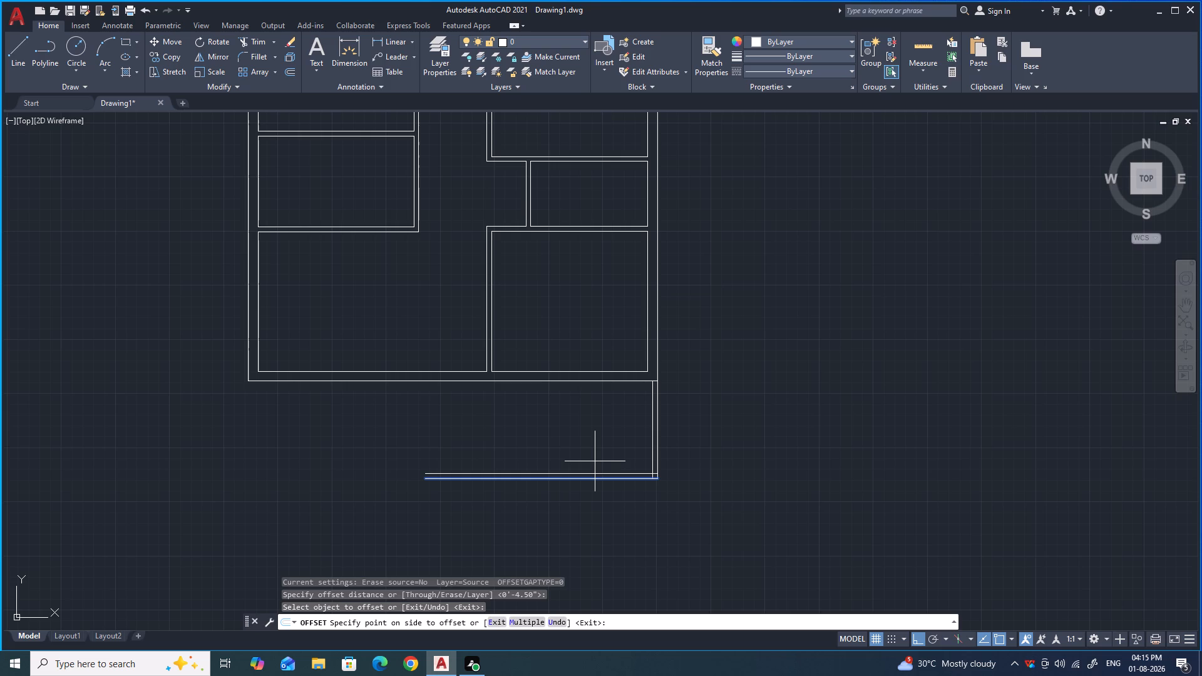
{"action": "left_click", "coordinate": [595, 461]}
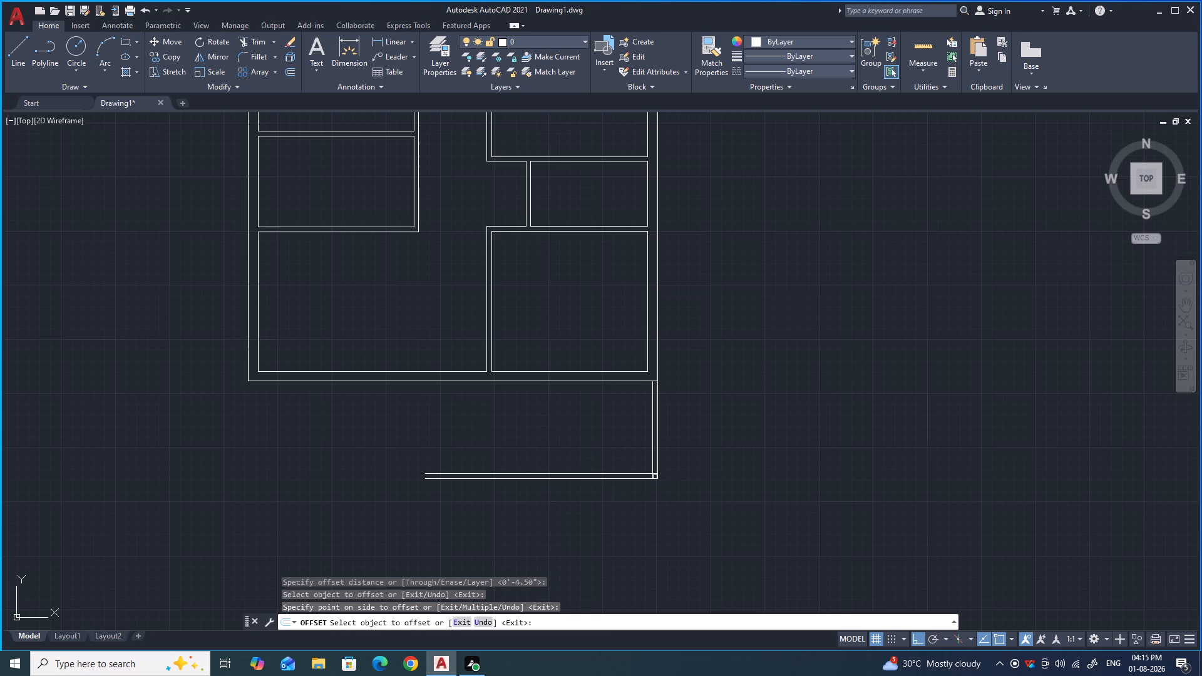
{"action": "scroll", "coordinate": [637, 484], "scroll_direction": "up", "scroll_amount": 3}
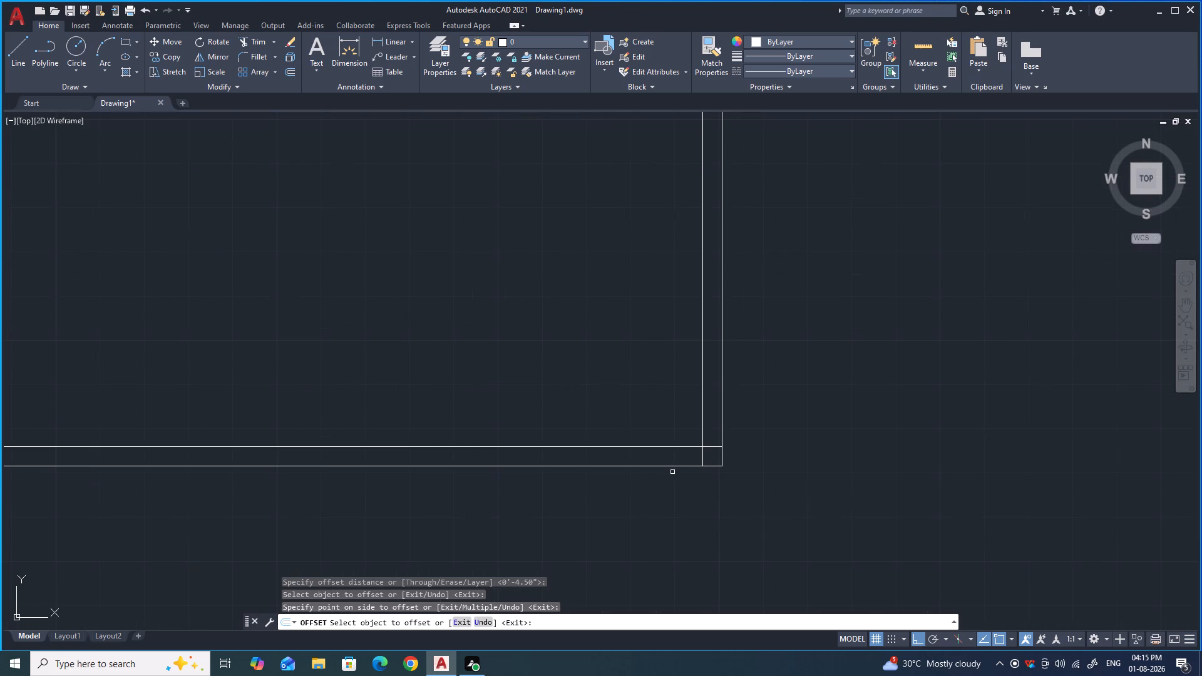
{"action": "scroll", "coordinate": [614, 466], "scroll_direction": "down", "scroll_amount": 3}
{"action": "key", "text": "Escape"}
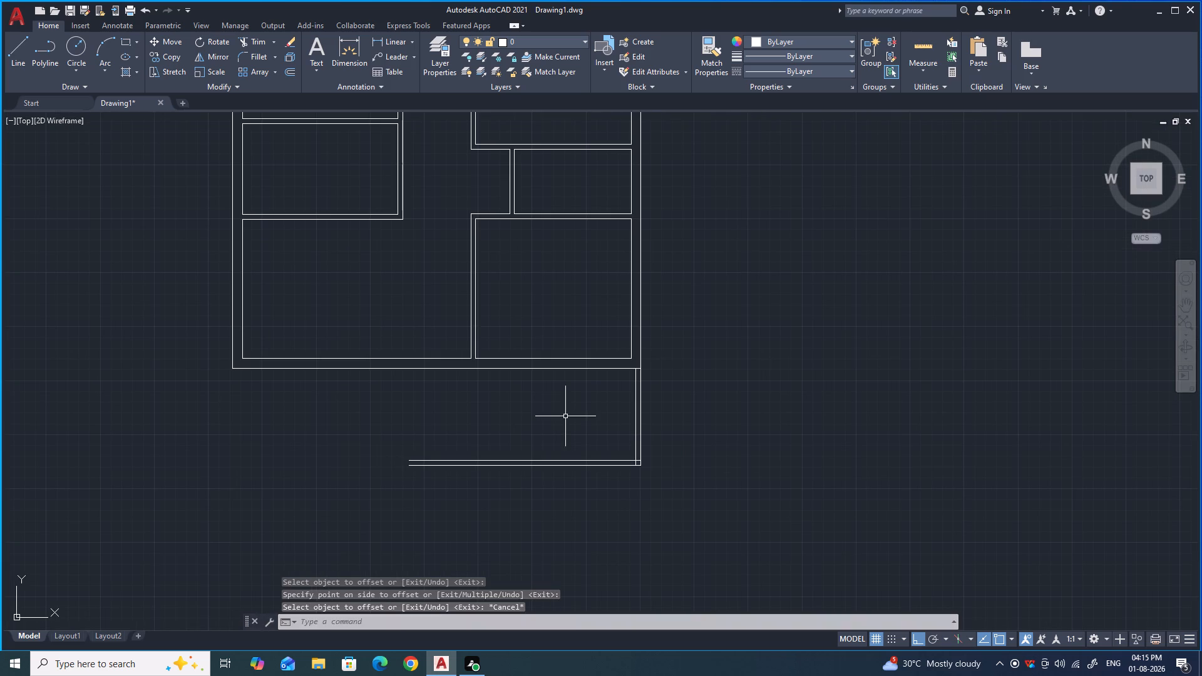
Trim the bottom wall's outer line between the new vertical lines, and the crossing overhangs of the inner lines at the lower-right corner.
{"action": "scroll", "coordinate": [635, 373], "scroll_direction": "up", "scroll_amount": 7}
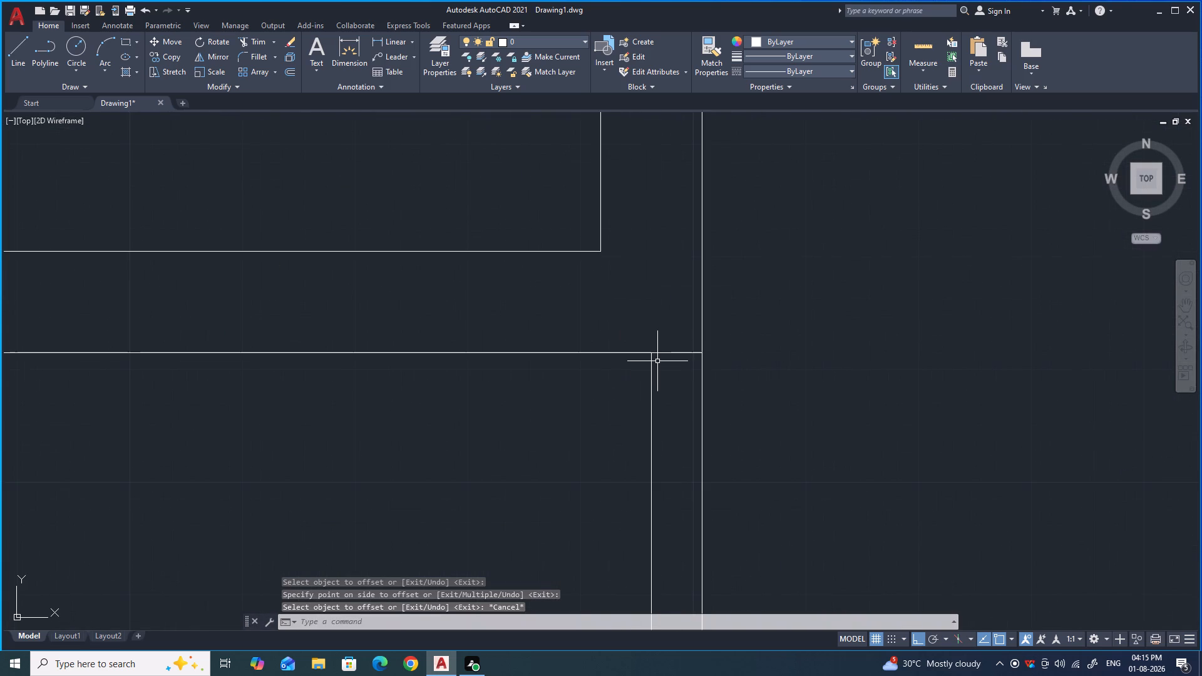
{"action": "key", "text": "t"}
{"action": "key", "text": "r"}
{"action": "key", "text": "Return"}
{"action": "left_click", "coordinate": [677, 353]}
{"action": "scroll", "coordinate": [608, 304], "scroll_direction": "down", "scroll_amount": 3}
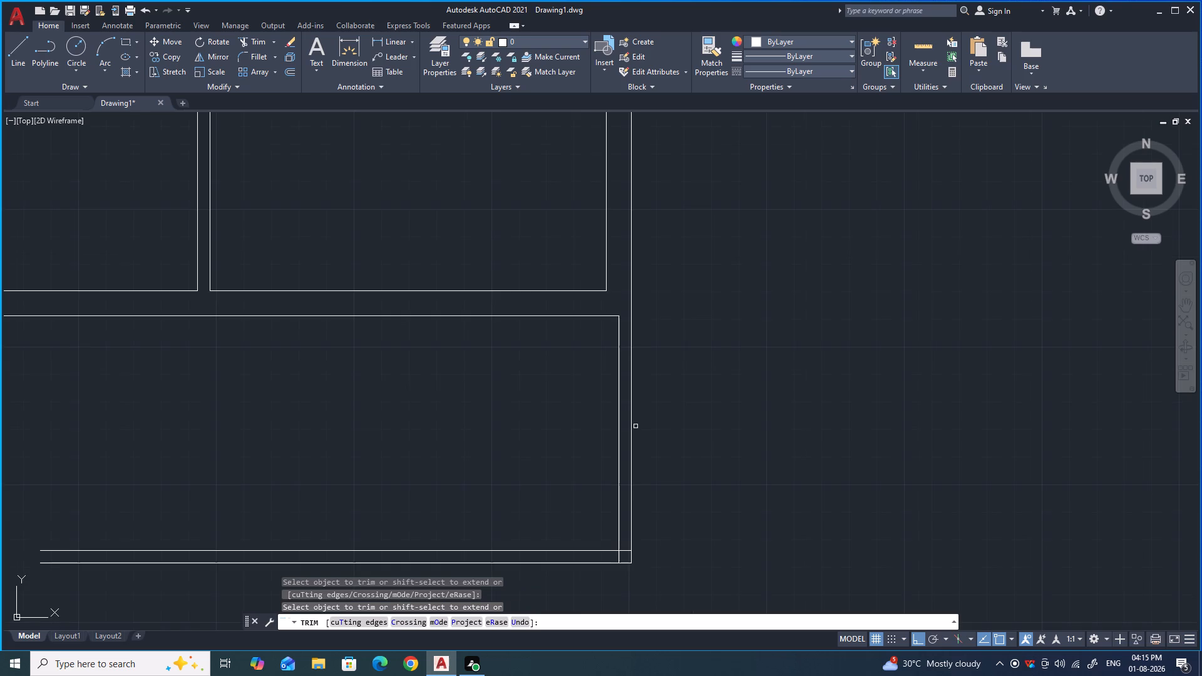
{"action": "scroll", "coordinate": [623, 539], "scroll_direction": "up", "scroll_amount": 3}
{"action": "scroll", "coordinate": [597, 429], "scroll_direction": "down", "scroll_amount": 2}
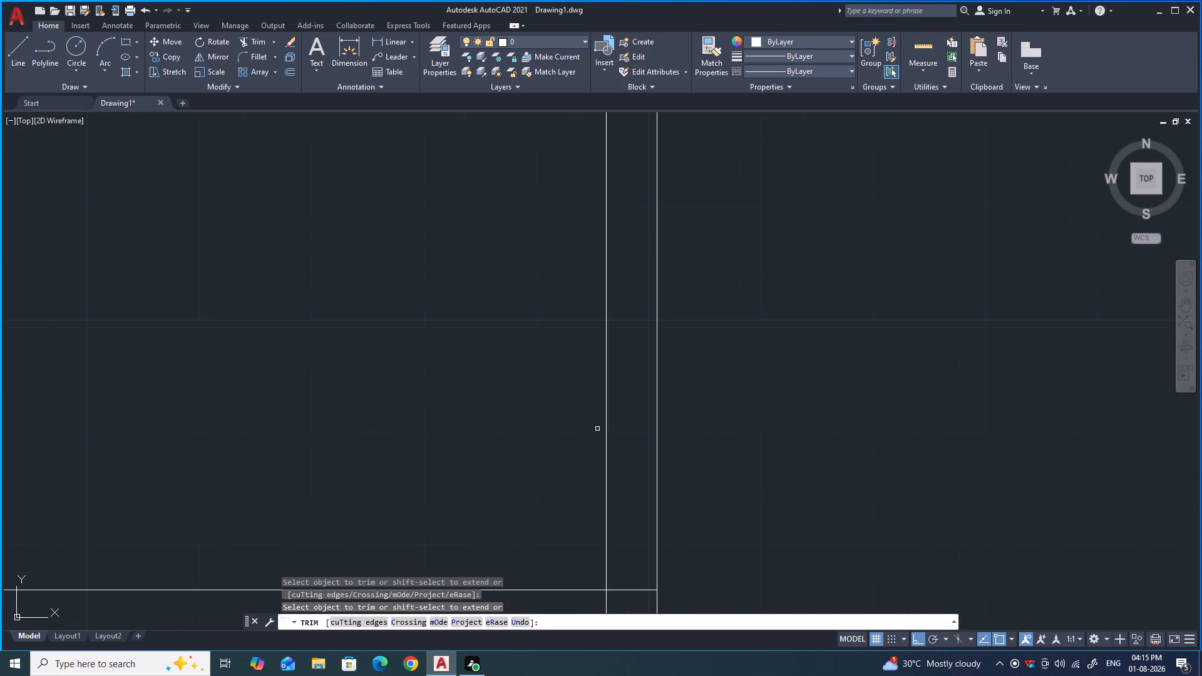
{"action": "left_click_drag", "start_coordinate": [612, 483], "coordinate": [588, 498]}
{"action": "key", "text": "Escape"}
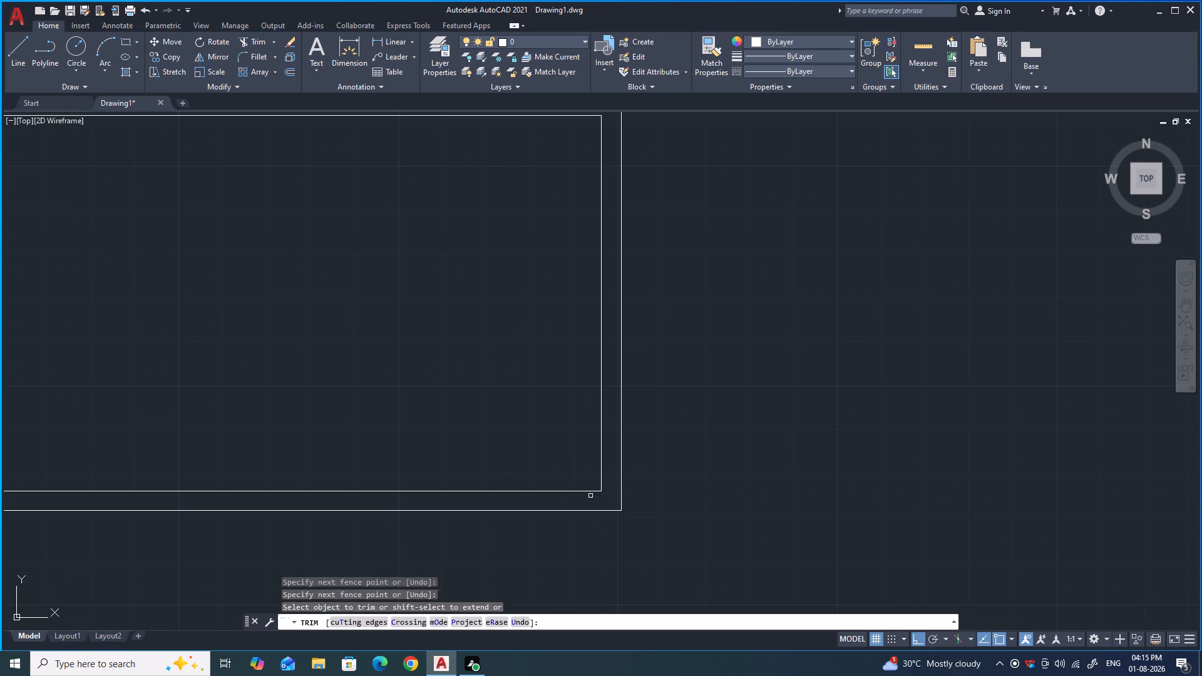
Draw a short vertical line closing the open left end of the new horizontal wall.
{"action": "scroll", "coordinate": [629, 476], "scroll_direction": "down", "scroll_amount": 3}
{"action": "scroll", "coordinate": [414, 473], "scroll_direction": "up", "scroll_amount": 2}
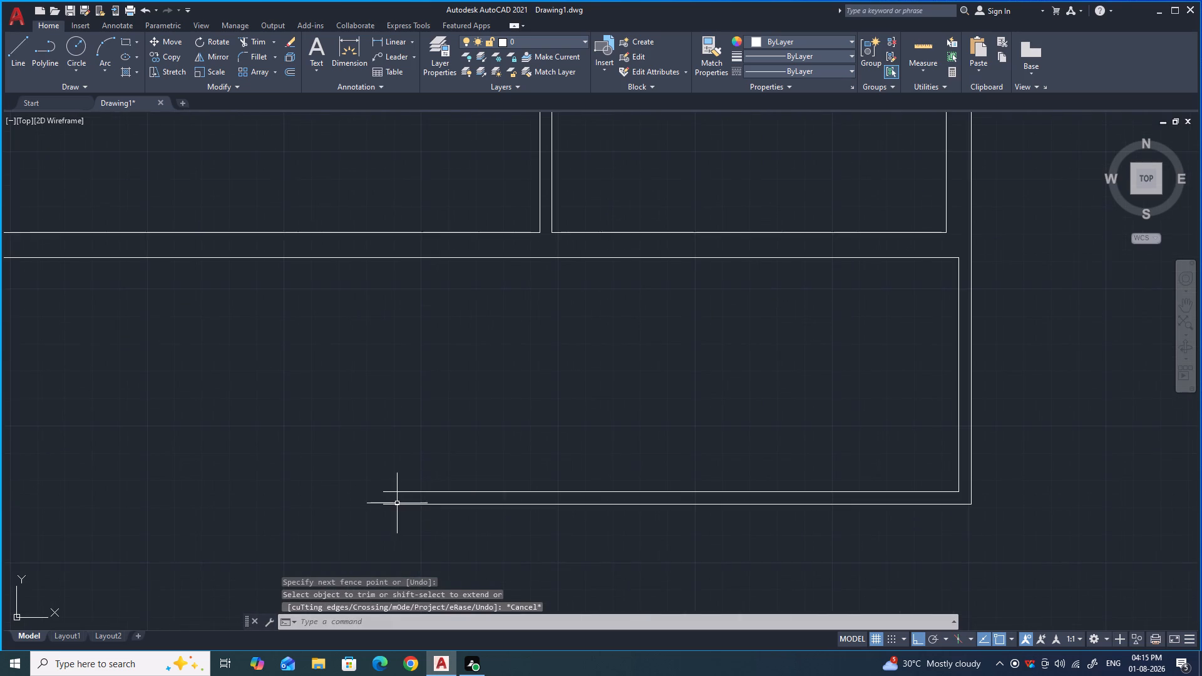
{"action": "scroll", "coordinate": [364, 513], "scroll_direction": "up", "scroll_amount": 1}
{"action": "key", "text": "l"}
{"action": "key", "text": "Return"}
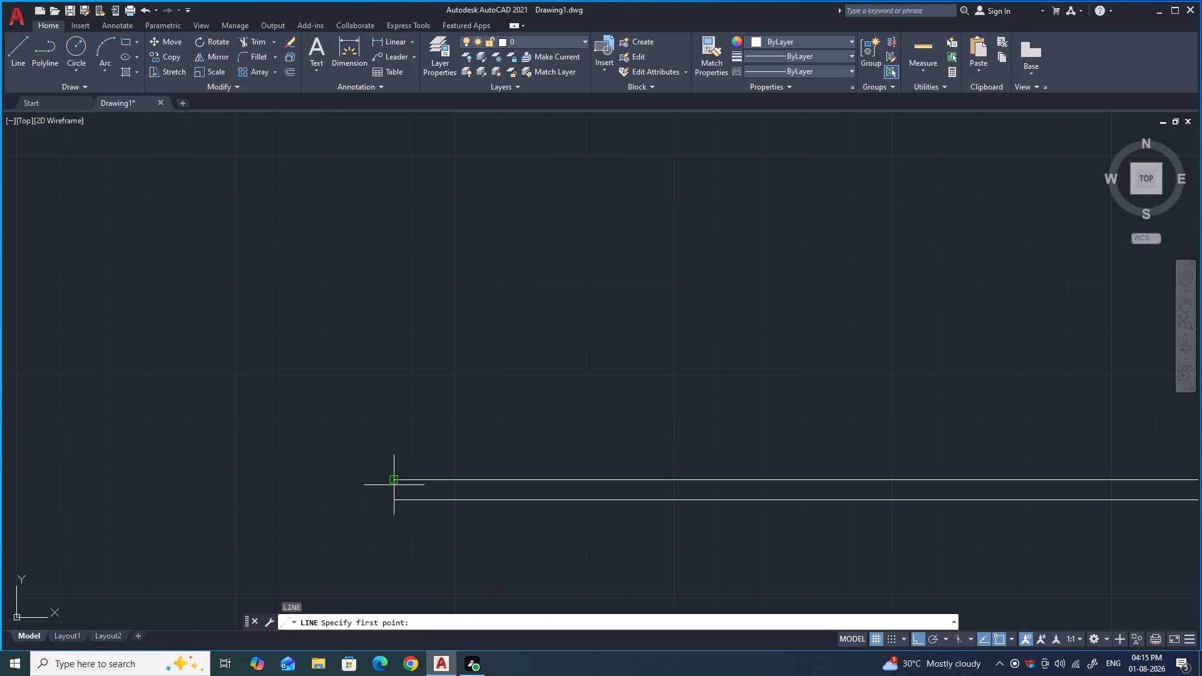
{"action": "left_click", "coordinate": [394, 481]}
{"action": "left_click", "coordinate": [394, 503]}
{"action": "key", "text": "Escape"}
{"action": "scroll", "coordinate": [357, 498], "scroll_direction": "down", "scroll_amount": 2}
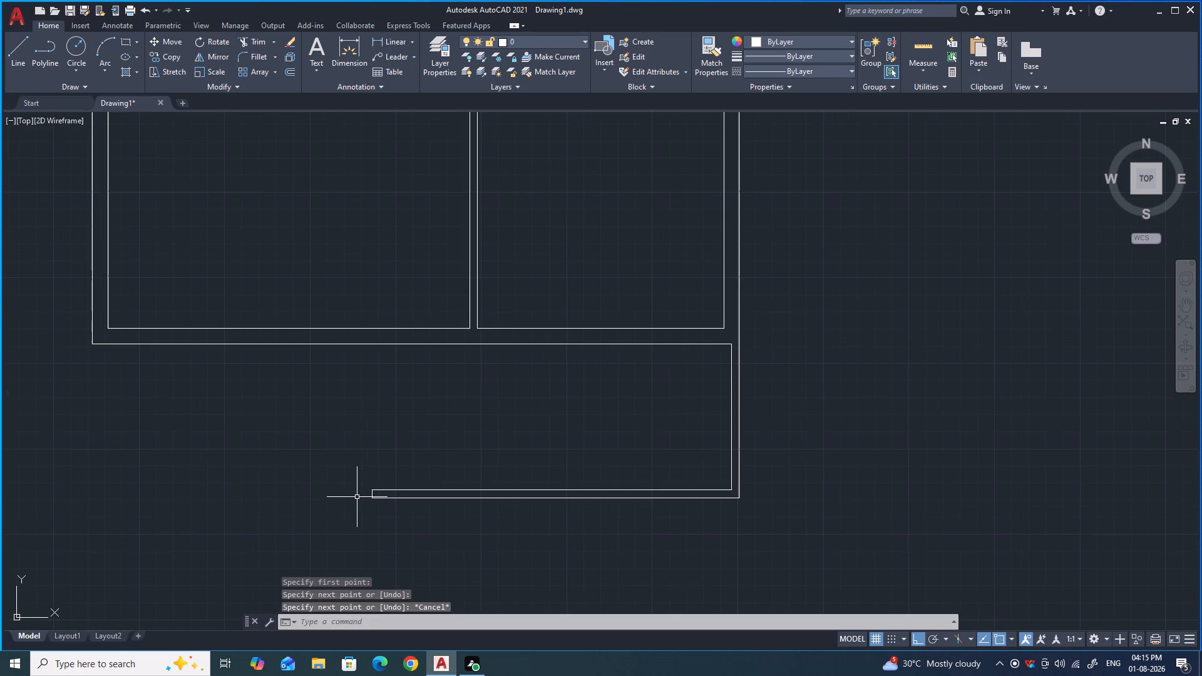
Offset the inner face of the new vertical wall 3' to the left, inside the area below the bottom outer wall.
{"action": "scroll", "coordinate": [436, 449], "scroll_direction": "down", "scroll_amount": 1}
{"action": "scroll", "coordinate": [558, 429], "scroll_direction": "up", "scroll_amount": 1}
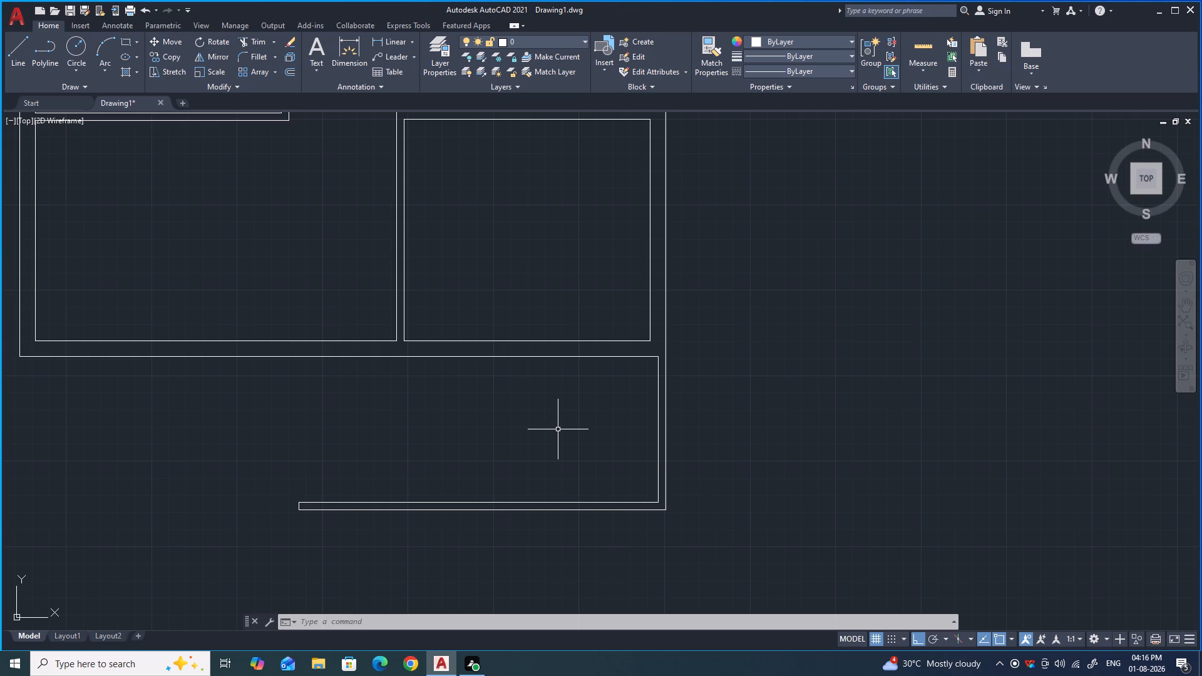
{"action": "key", "text": "o"}
{"action": "key", "text": "Return"}
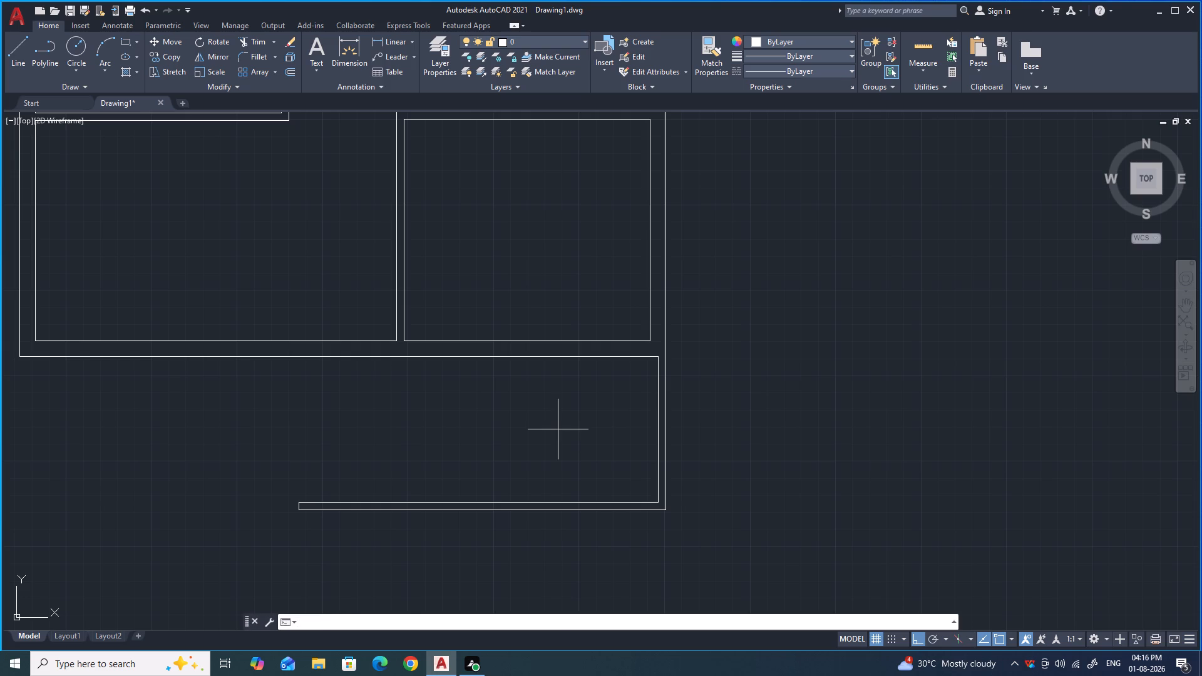
{"action": "key", "text": "3"}
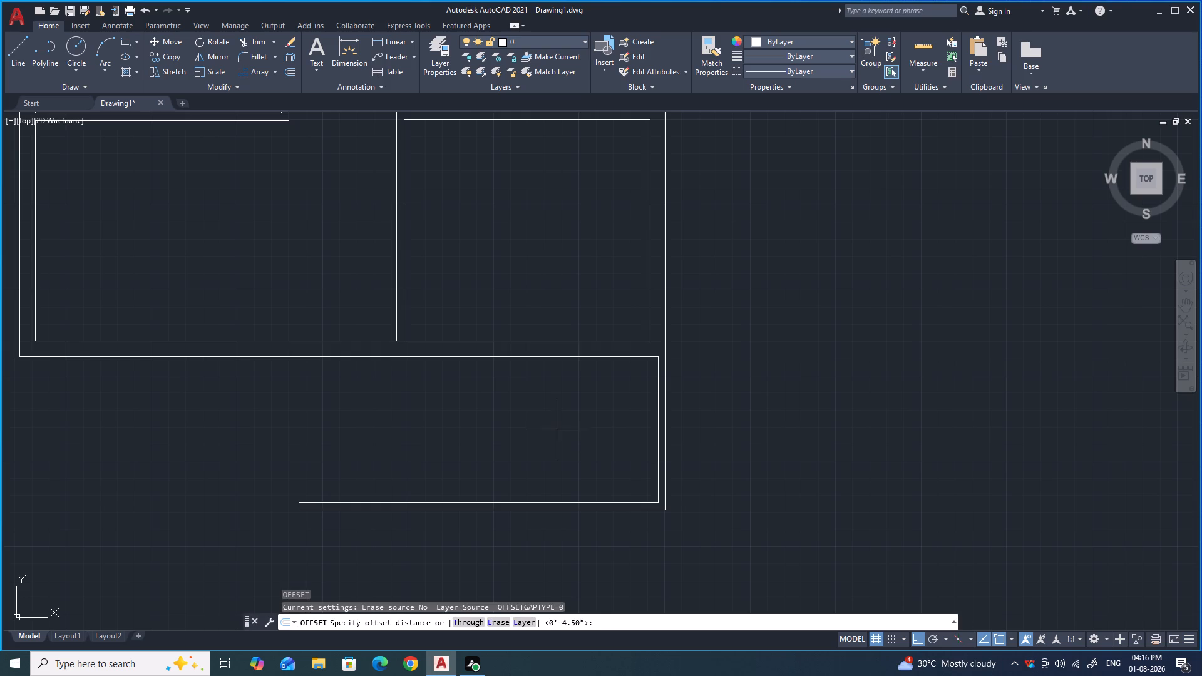
{"action": "key", "text": "apostrophe"}
{"action": "key", "text": "Return"}
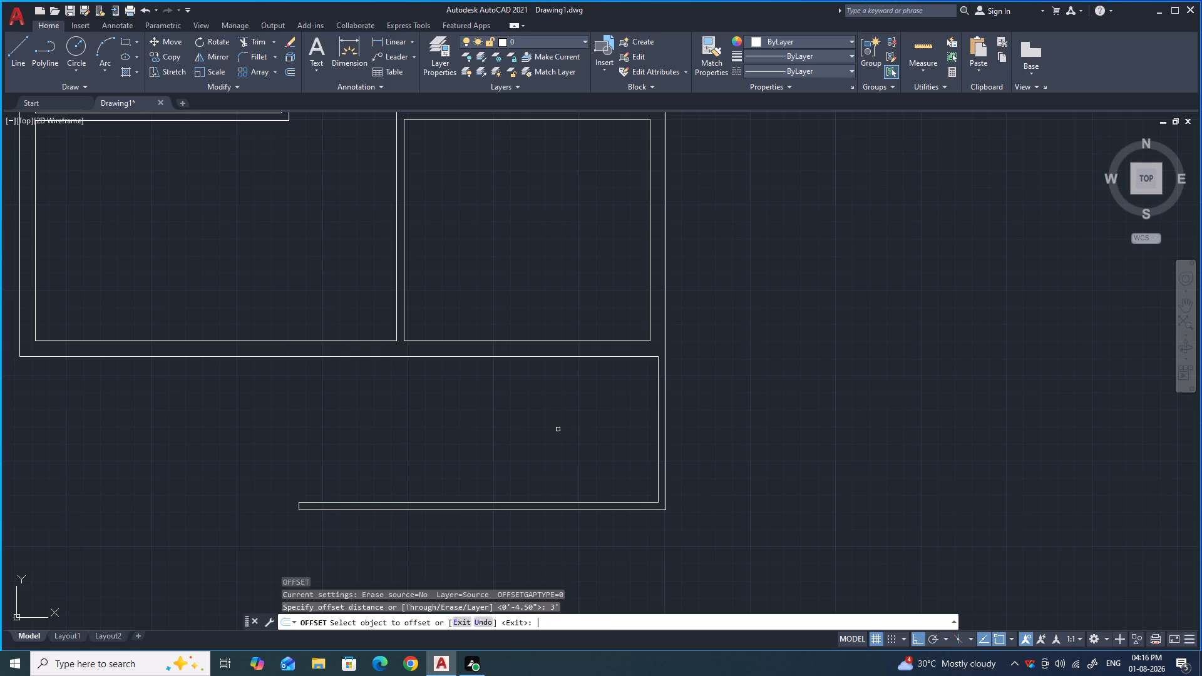
{"action": "left_click_drag", "start_coordinate": [658, 419], "coordinate": [650, 422]}
{"action": "left_click", "coordinate": [610, 424]}
{"action": "key", "text": "Escape"}
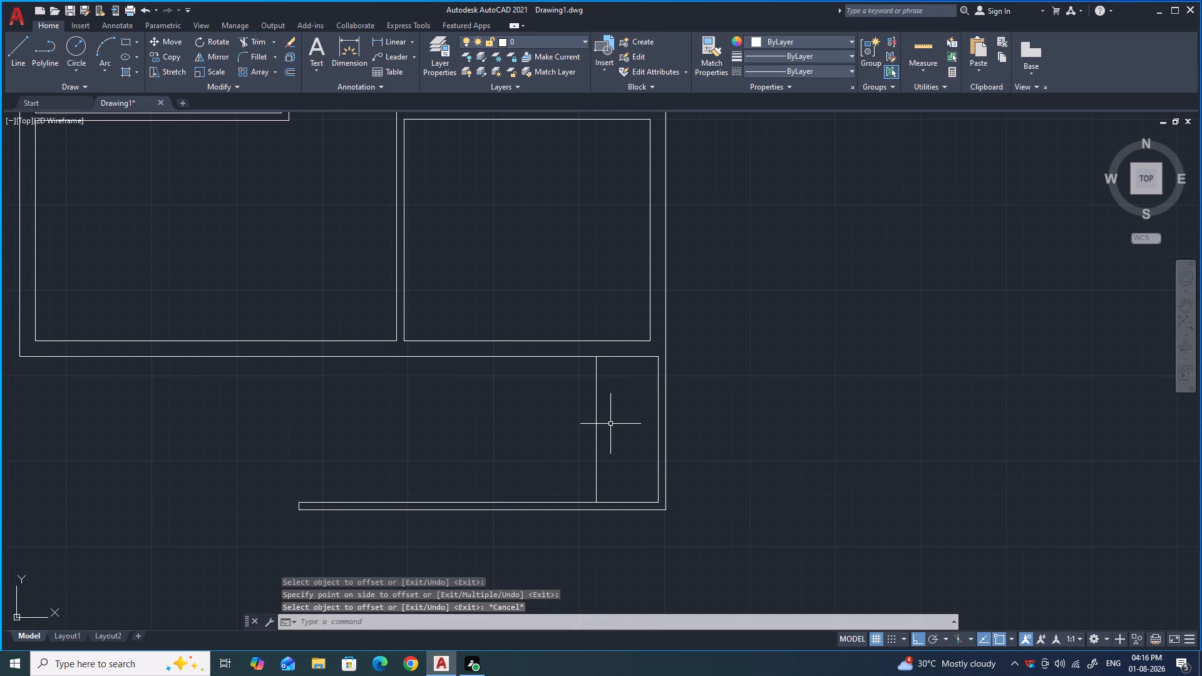
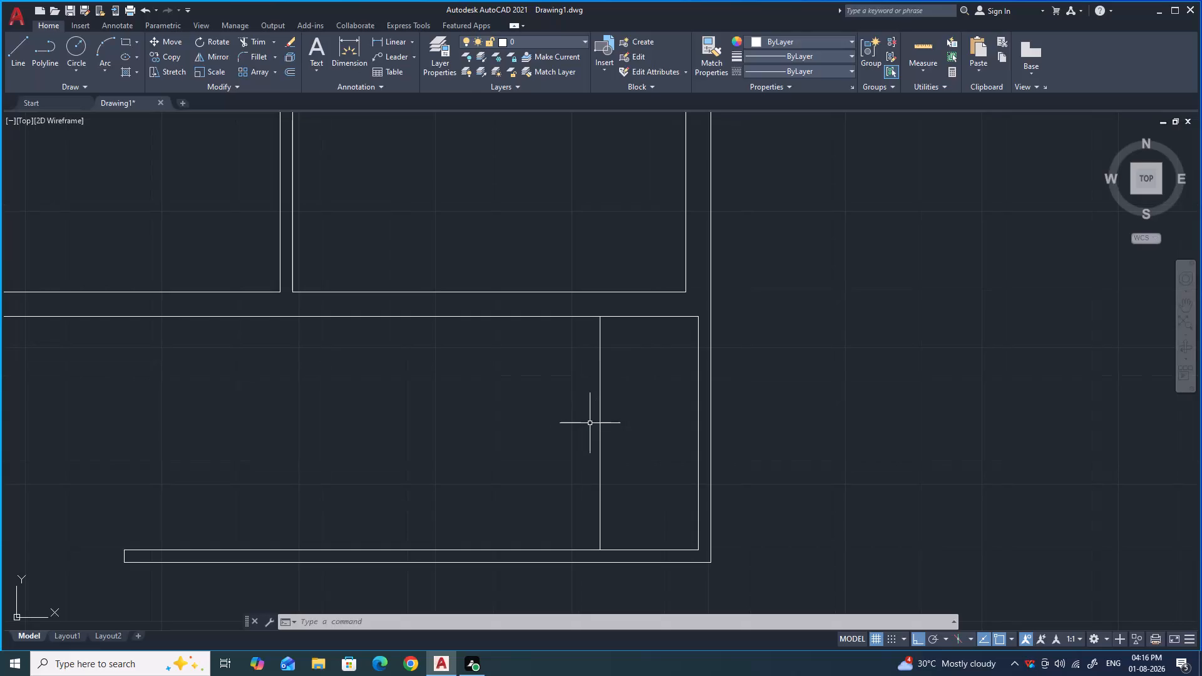
Draw a horizontal line about 17' long leftward from the midpoint of the right wall's inner face in the area below the plan.
{"action": "type", "text": "L;"}
{"action": "key", "text": "Escape"}
{"action": "key", "text": "l"}
{"action": "key", "text": "Return"}
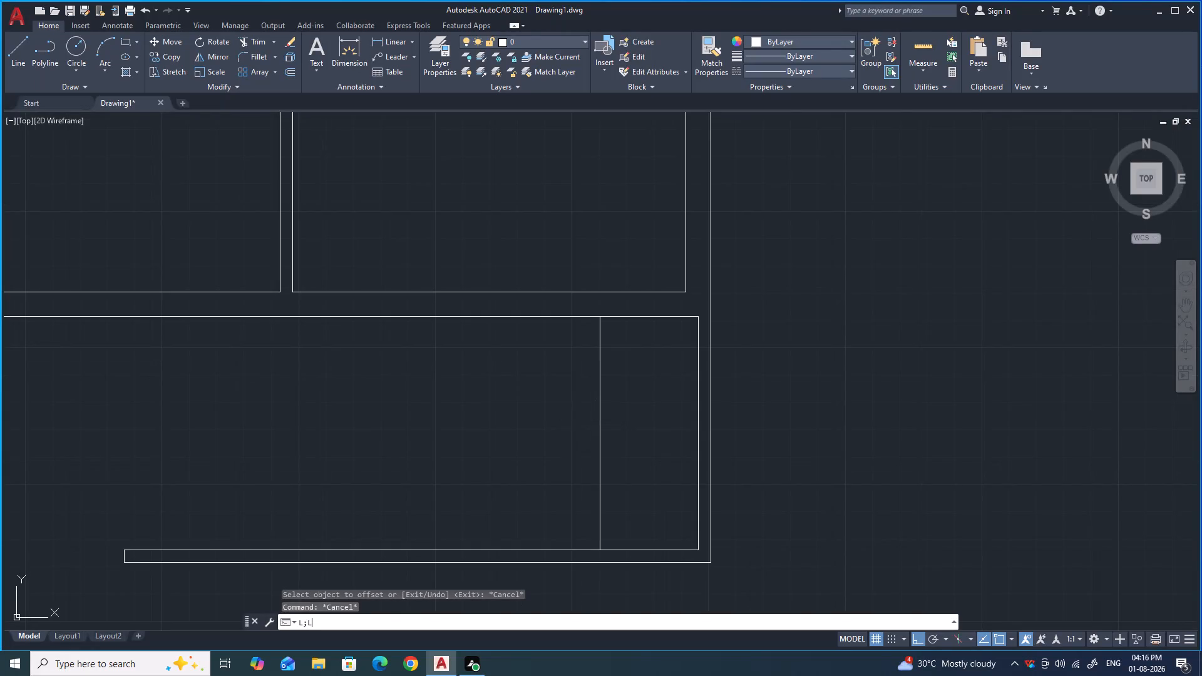
{"action": "key", "text": "l"}
{"action": "key", "text": "Return"}
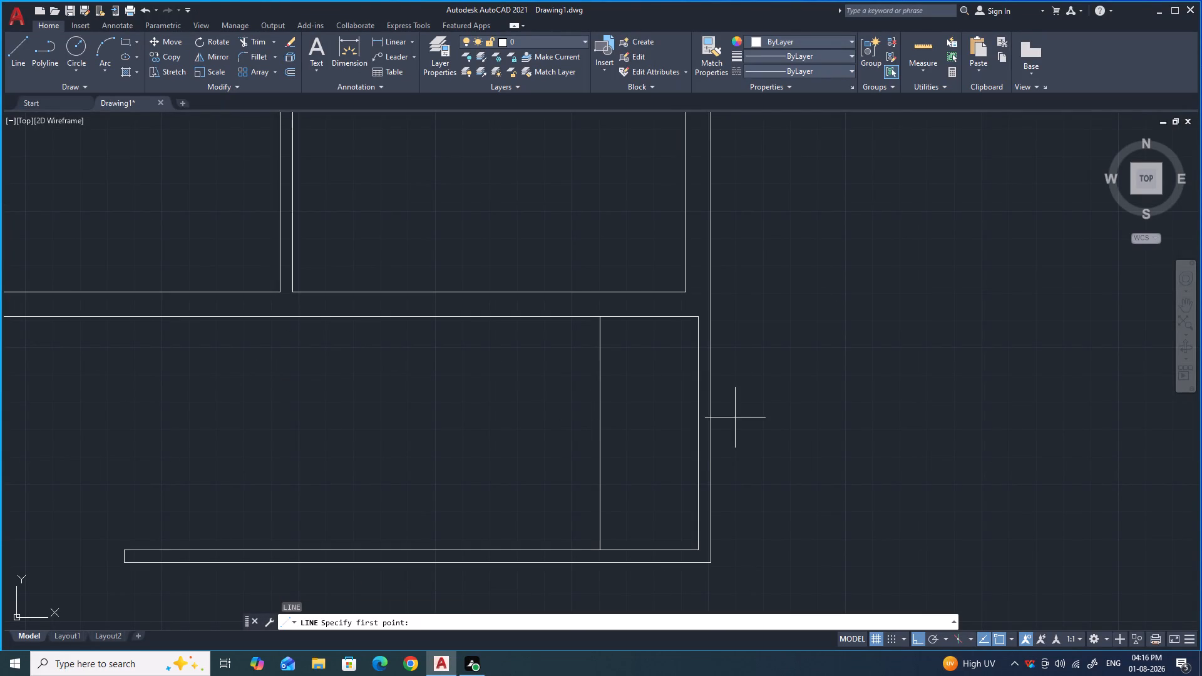
{"action": "left_click", "coordinate": [698, 433]}
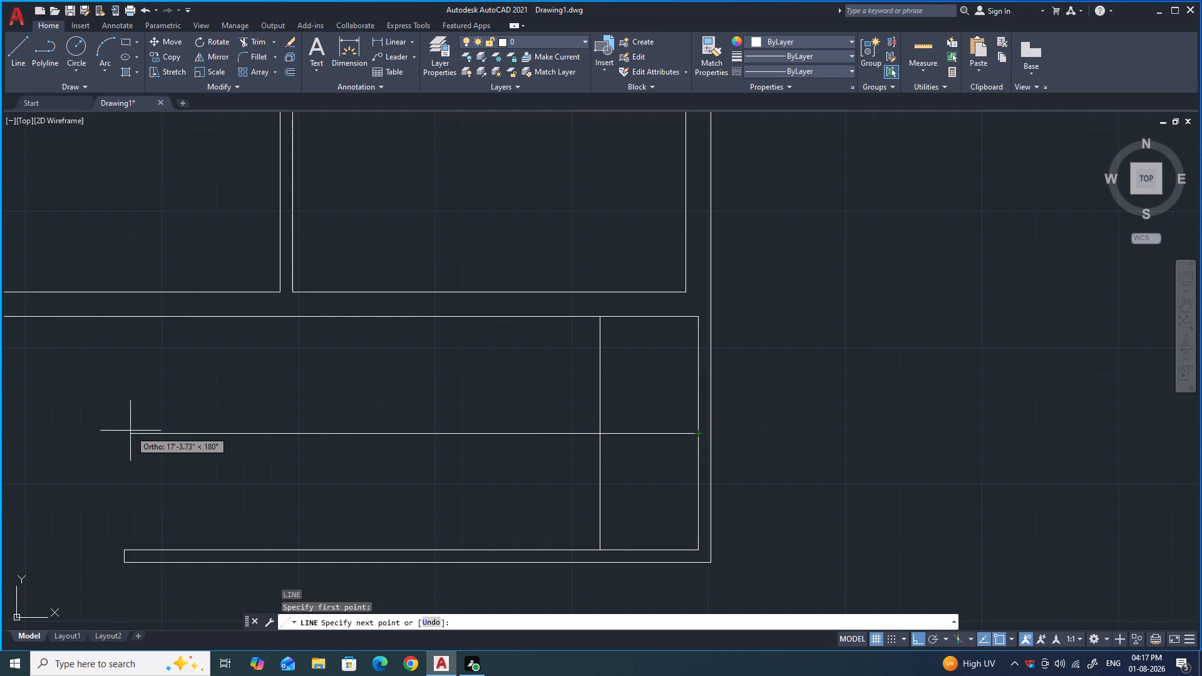
{"action": "left_click", "coordinate": [150, 434]}
{"action": "key", "text": "Escape"}
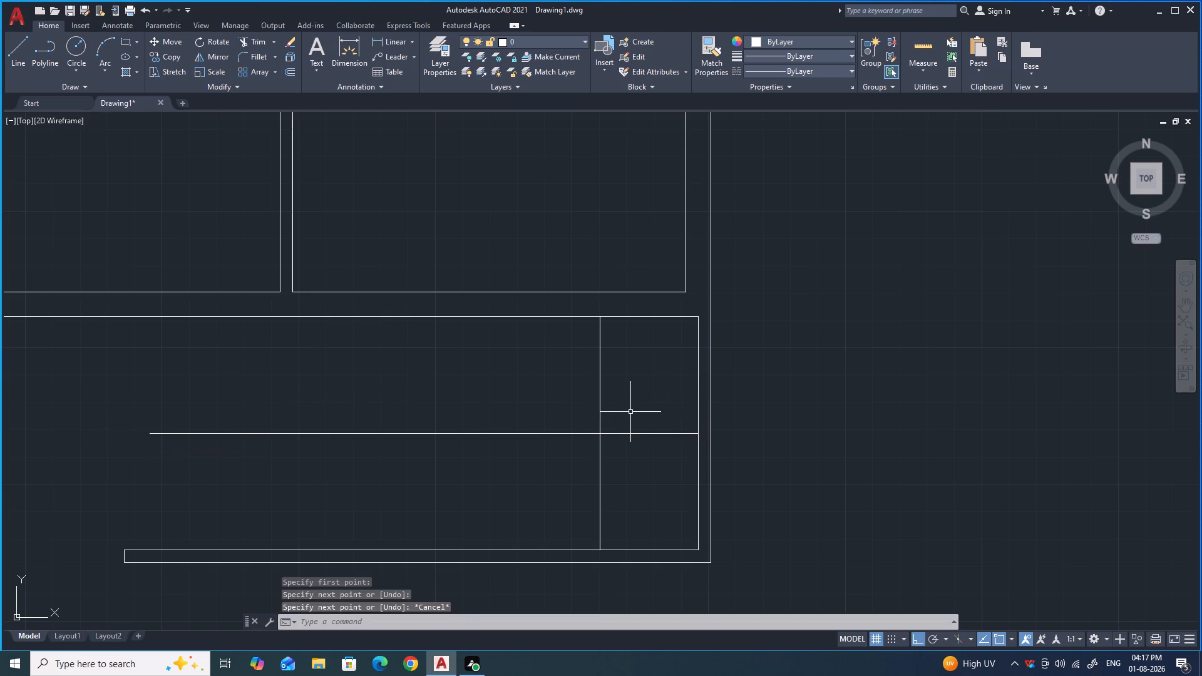
Offset the new horizontal centre line 3.5" both downward and upward.
{"action": "key", "text": "o"}
{"action": "key", "text": "Return"}
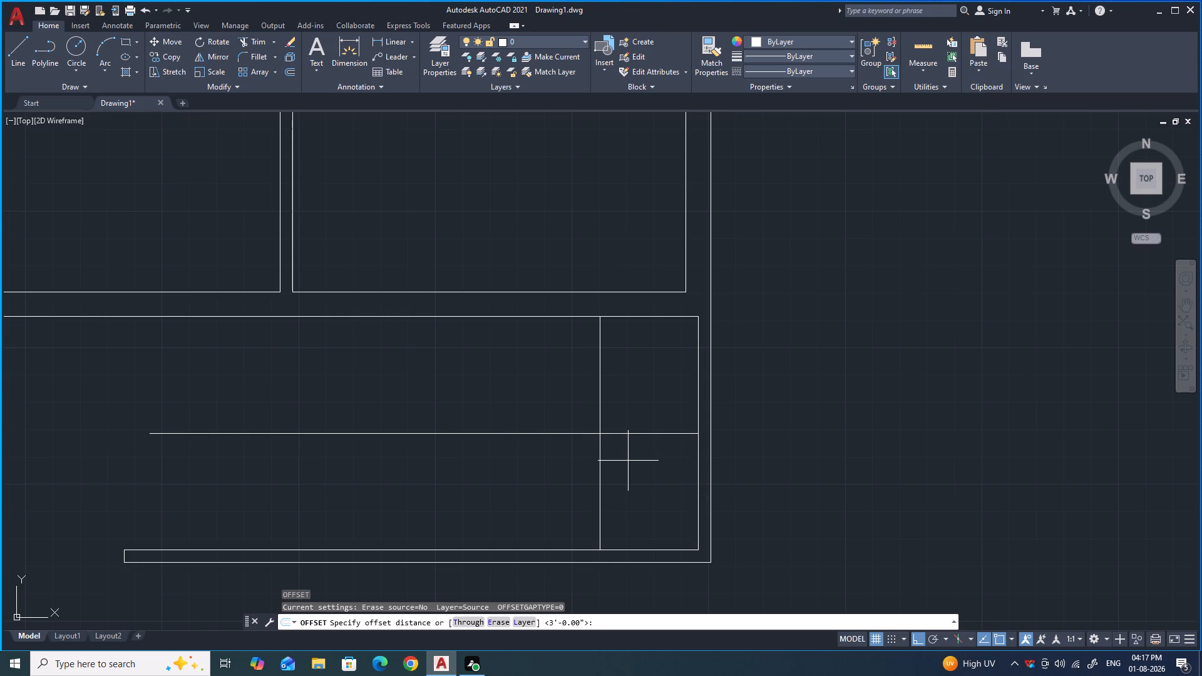
{"action": "type", "text": "3.5"}
{"action": "key", "text": "Return"}
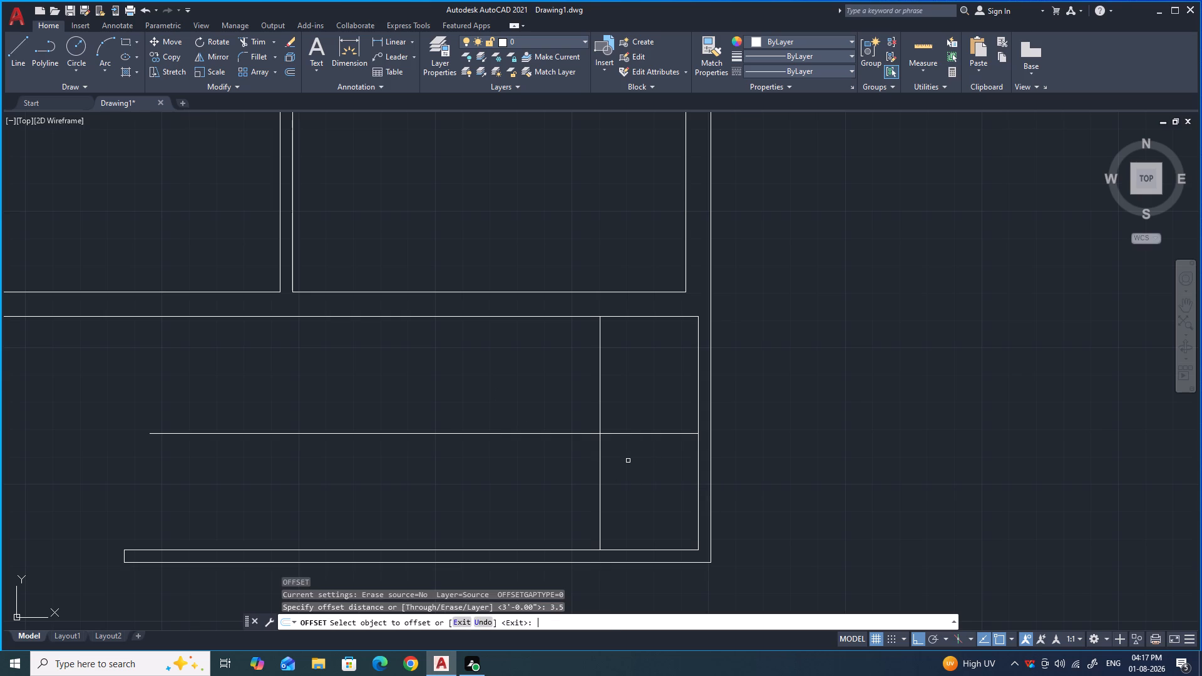
{"action": "left_click", "coordinate": [519, 433]}
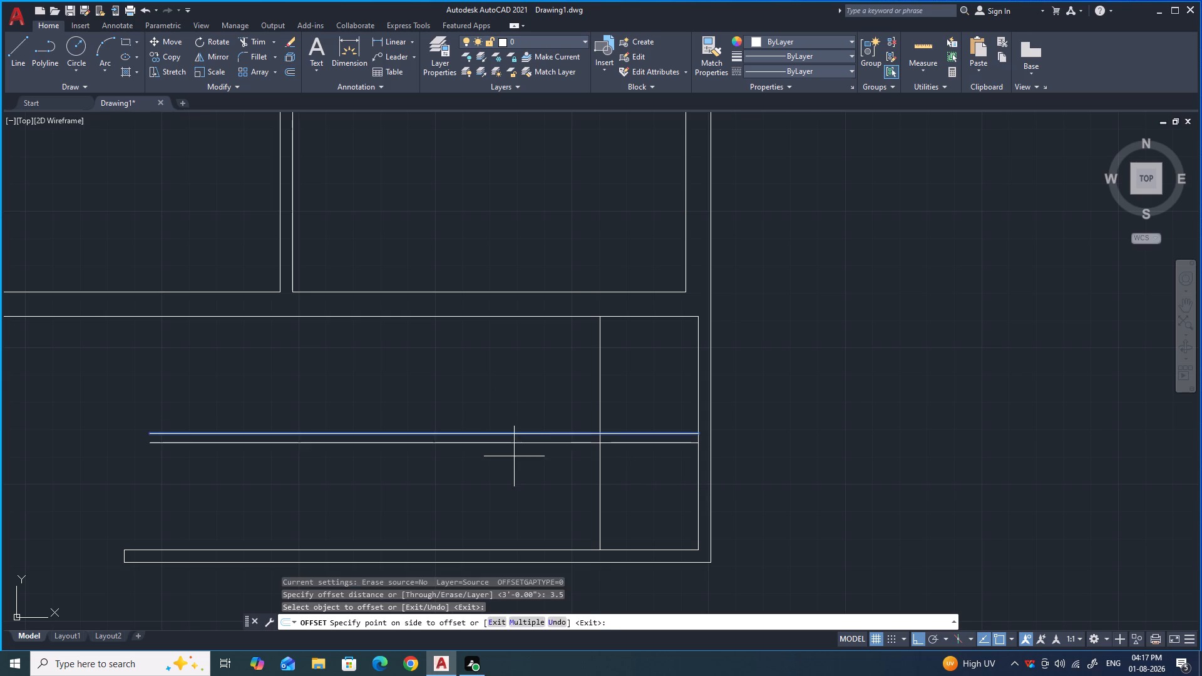
{"action": "left_click", "coordinate": [514, 456]}
{"action": "left_click", "coordinate": [515, 434]}
{"action": "left_click", "coordinate": [515, 418]}
{"action": "key", "text": "Escape"}
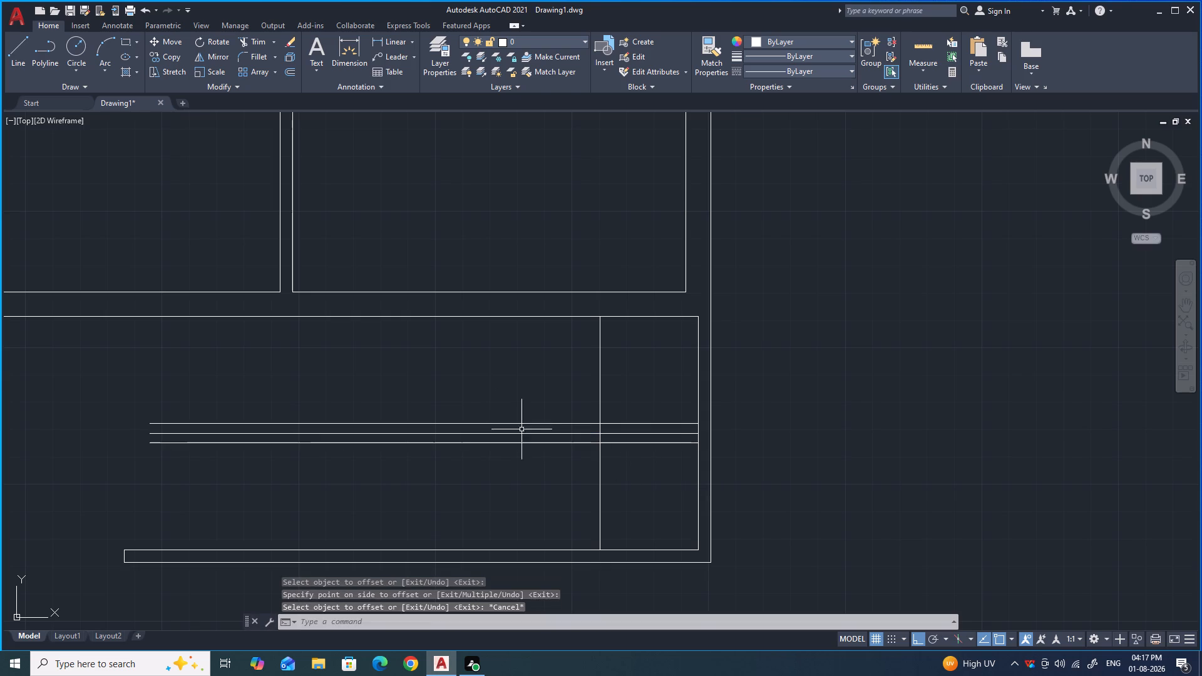
Delete the original centre line between the two offset lines.
{"action": "left_click", "coordinate": [529, 433]}
{"action": "key", "text": "Delete"}
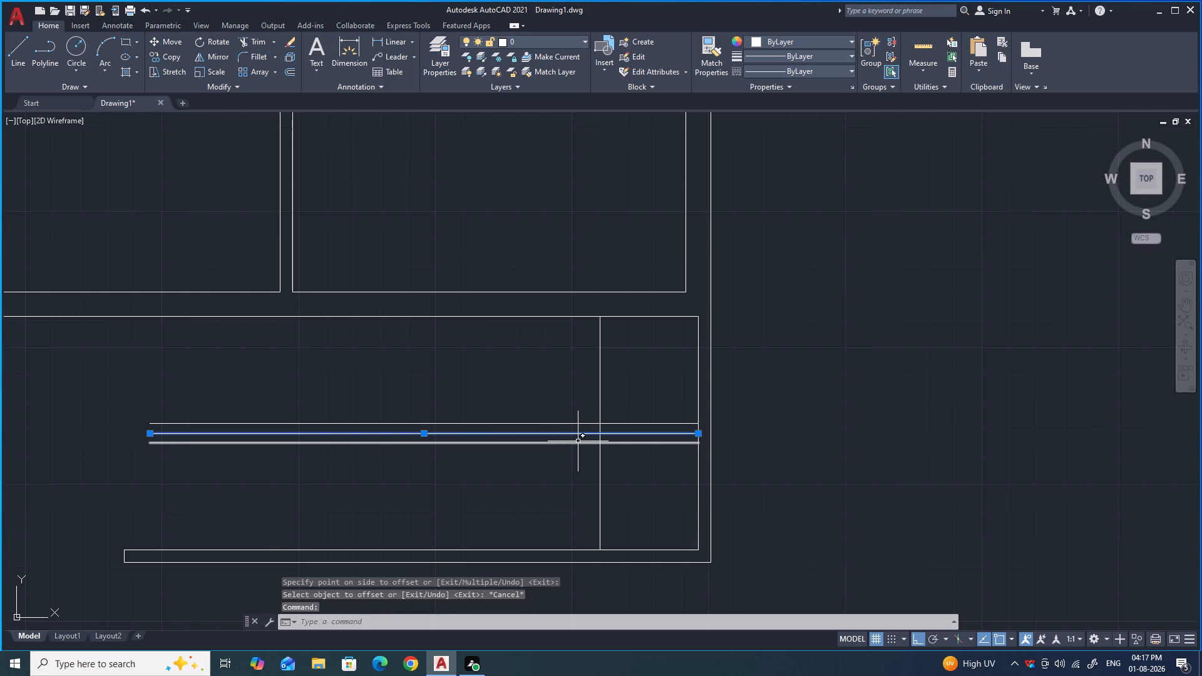
Trim the vertical division line between the two middle horizontal lines.
{"action": "type", "text": "TR"}
{"action": "key", "text": "Return"}
{"action": "left_click", "coordinate": [600, 432]}
{"action": "key", "text": "Escape"}
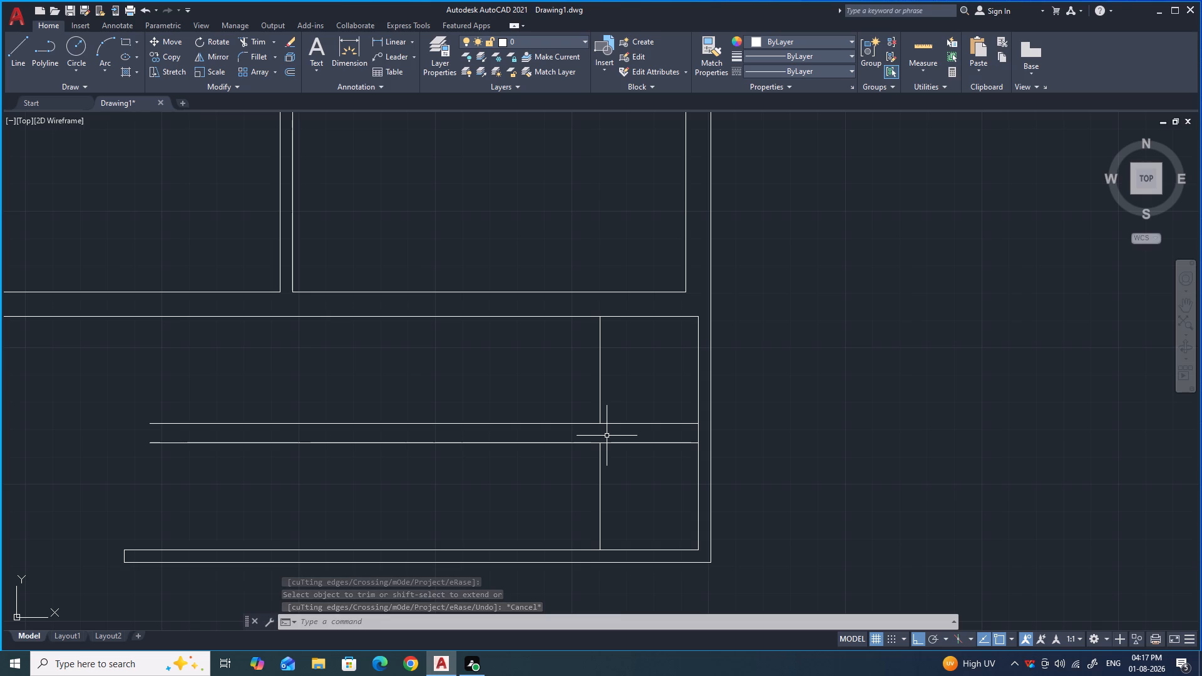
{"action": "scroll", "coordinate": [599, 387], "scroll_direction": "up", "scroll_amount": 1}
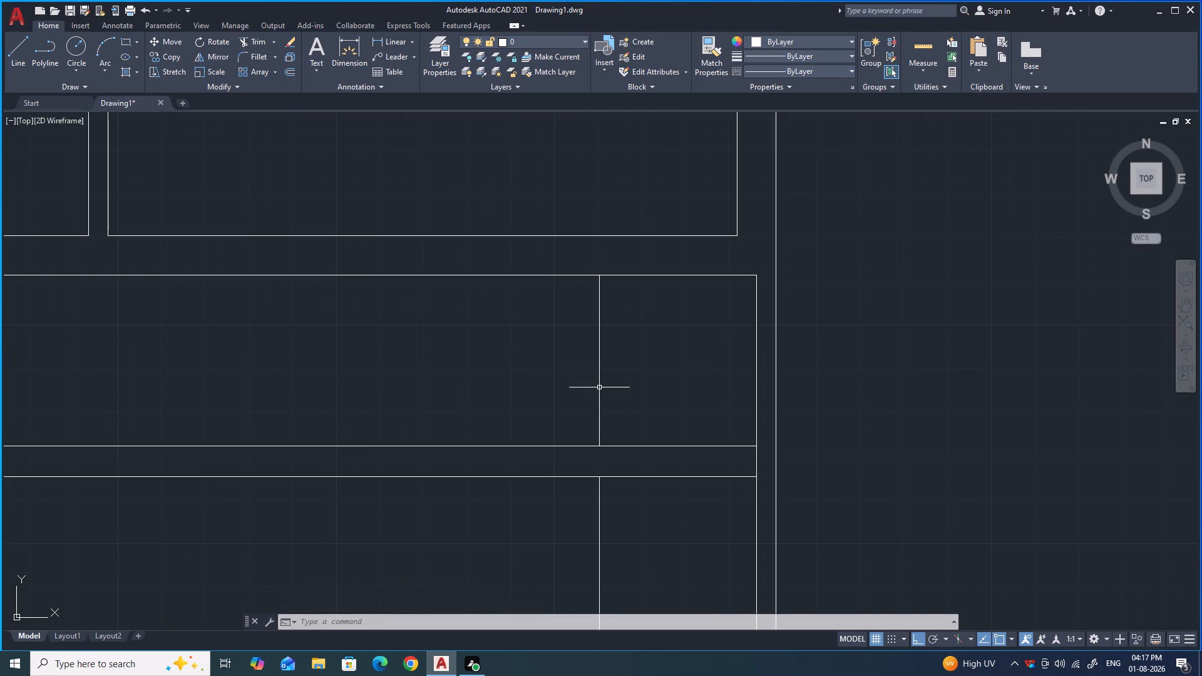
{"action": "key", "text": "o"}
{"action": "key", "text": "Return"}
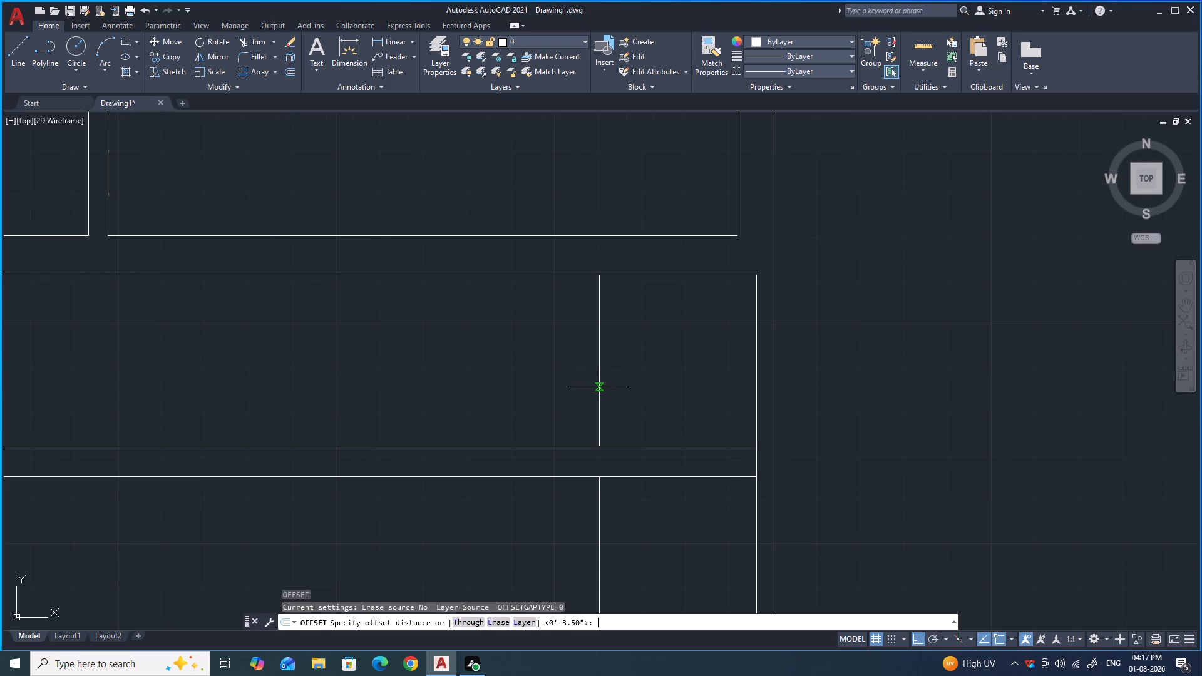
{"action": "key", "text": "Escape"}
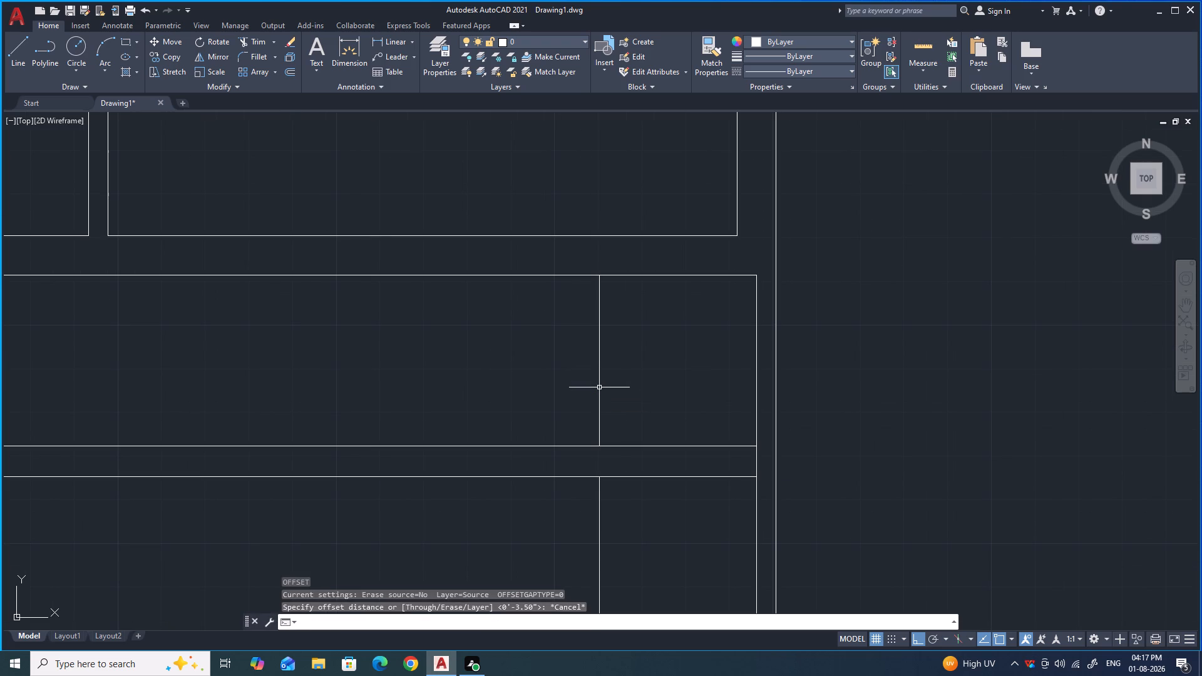
Copy the upper vertical division line from its top endpoint as a leftward array of 10 items spaced 8" apart.
{"action": "type", "text": "CO"}
{"action": "key", "text": "Return"}
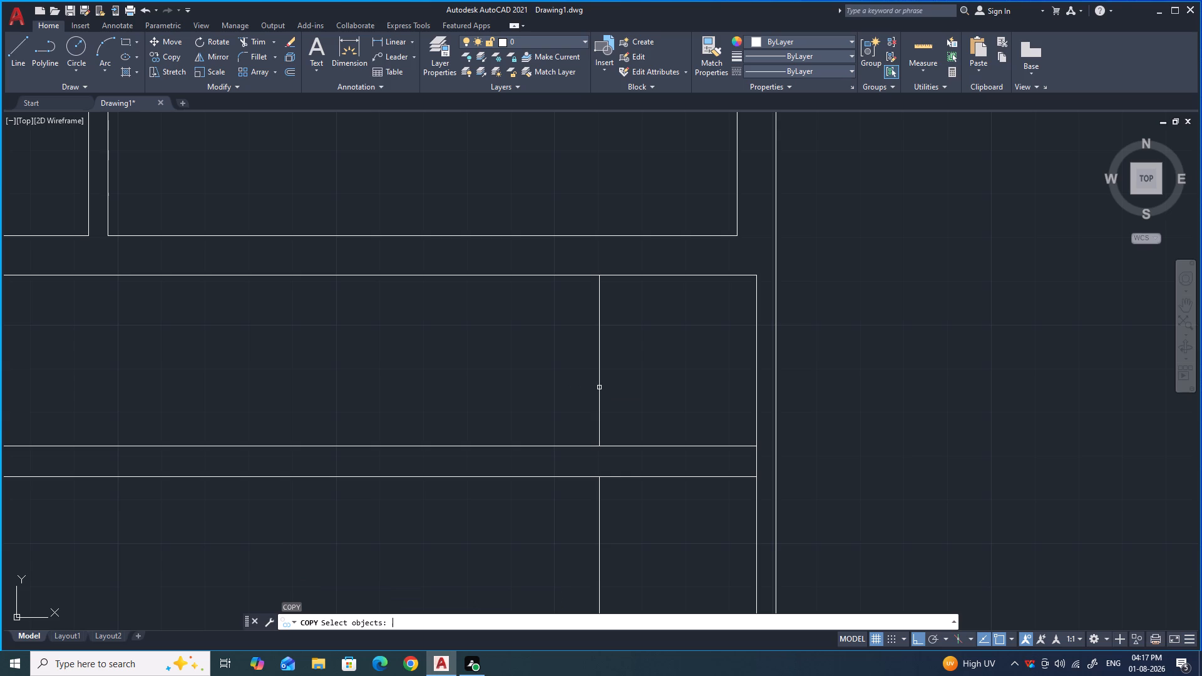
{"action": "left_click", "coordinate": [598, 382]}
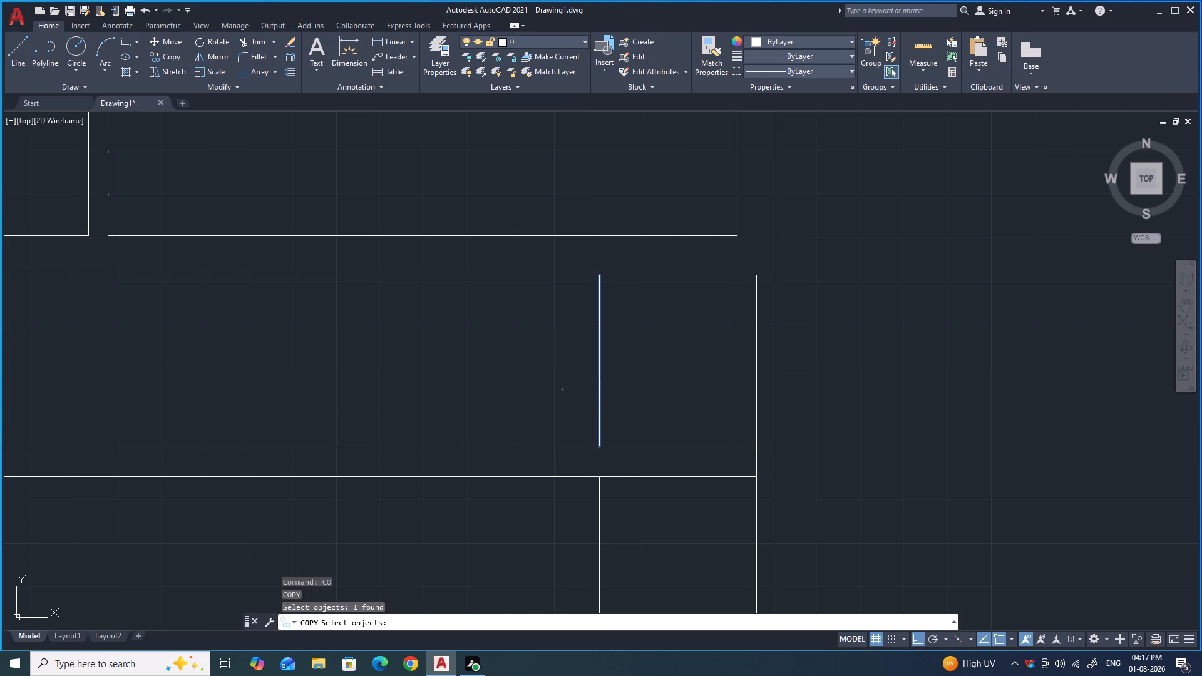
{"action": "key", "text": "space"}
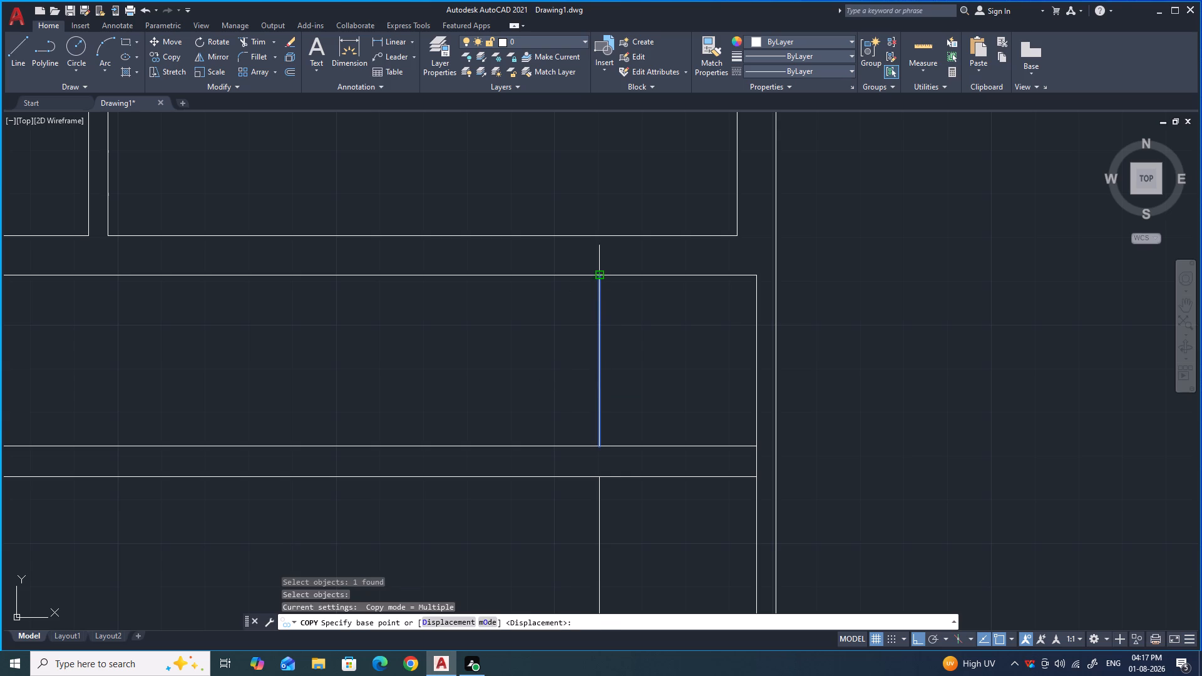
{"action": "left_click", "coordinate": [600, 273]}
{"action": "key", "text": "a"}
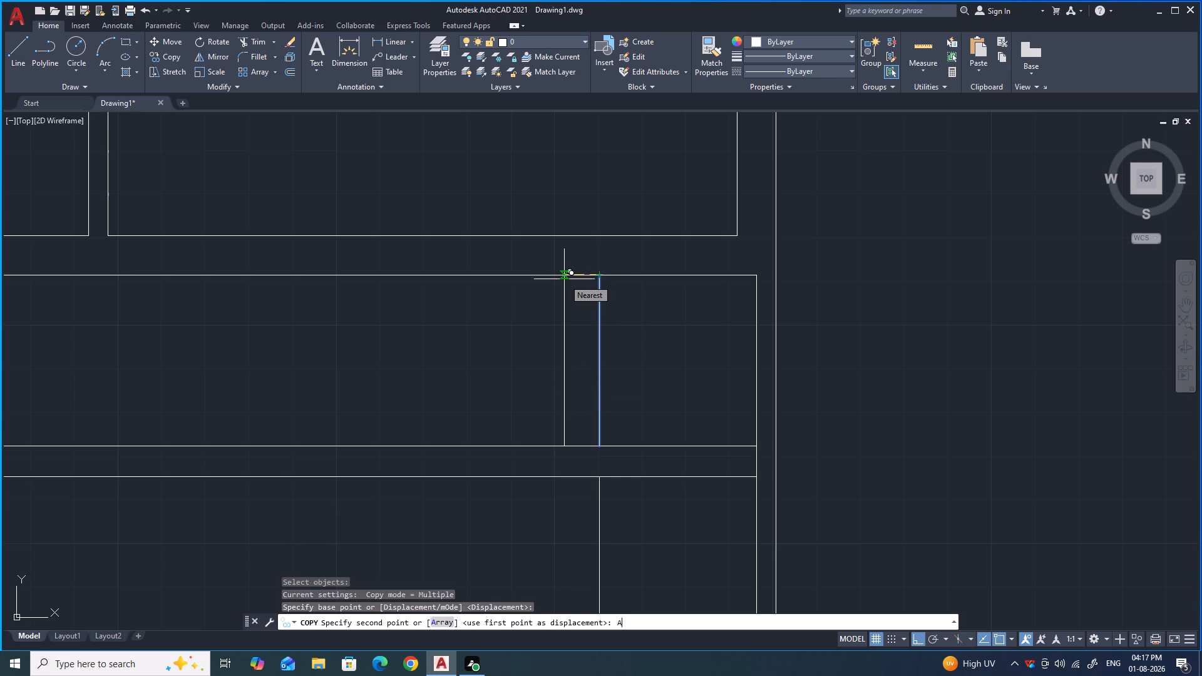
{"action": "key", "text": "Return"}
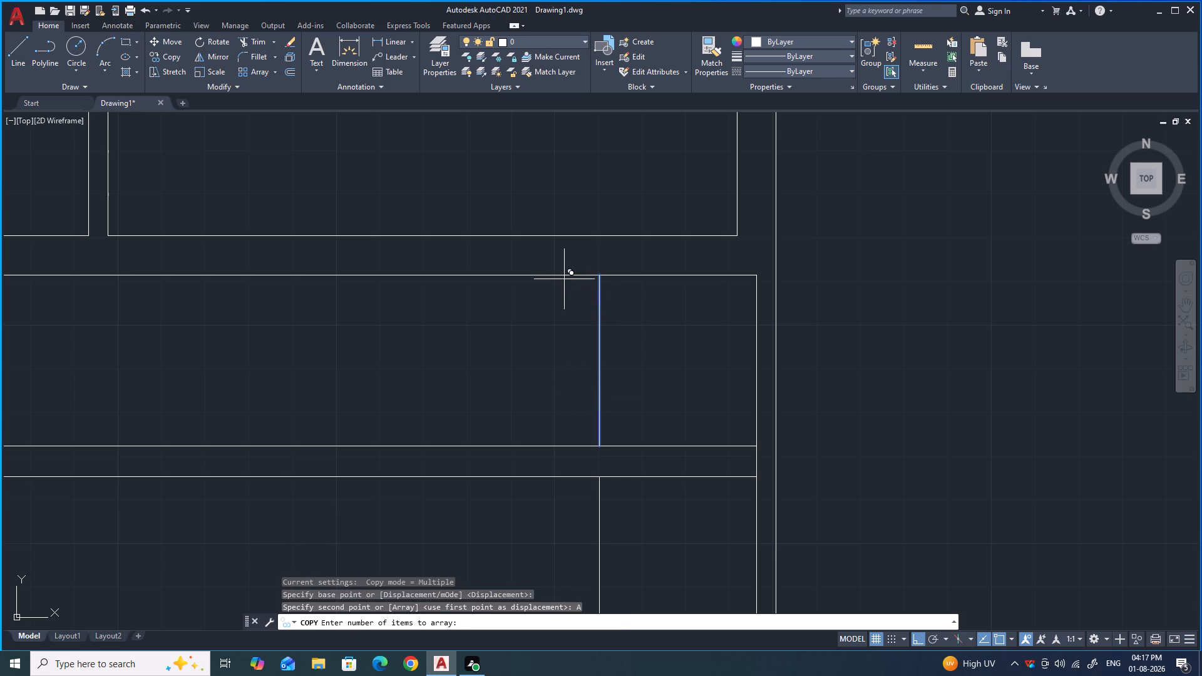
{"action": "type", "text": "10"}
{"action": "key", "text": "Return"}
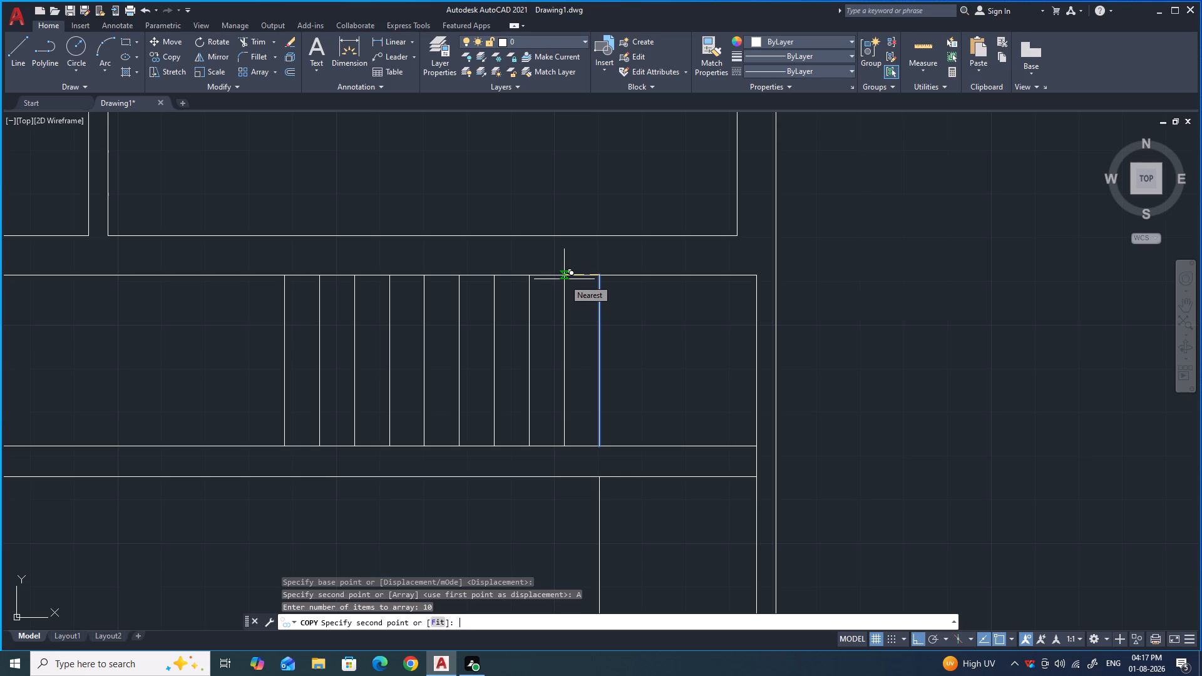
{"action": "key", "text": "8"}
{"action": "key", "text": "Return"}
{"action": "key", "text": "Escape"}
Mirror the ten upper stair lines into the lower half about the horizontal midline of the central gap, keeping the originals.
{"action": "scroll", "coordinate": [563, 263], "scroll_direction": "down", "scroll_amount": 1}
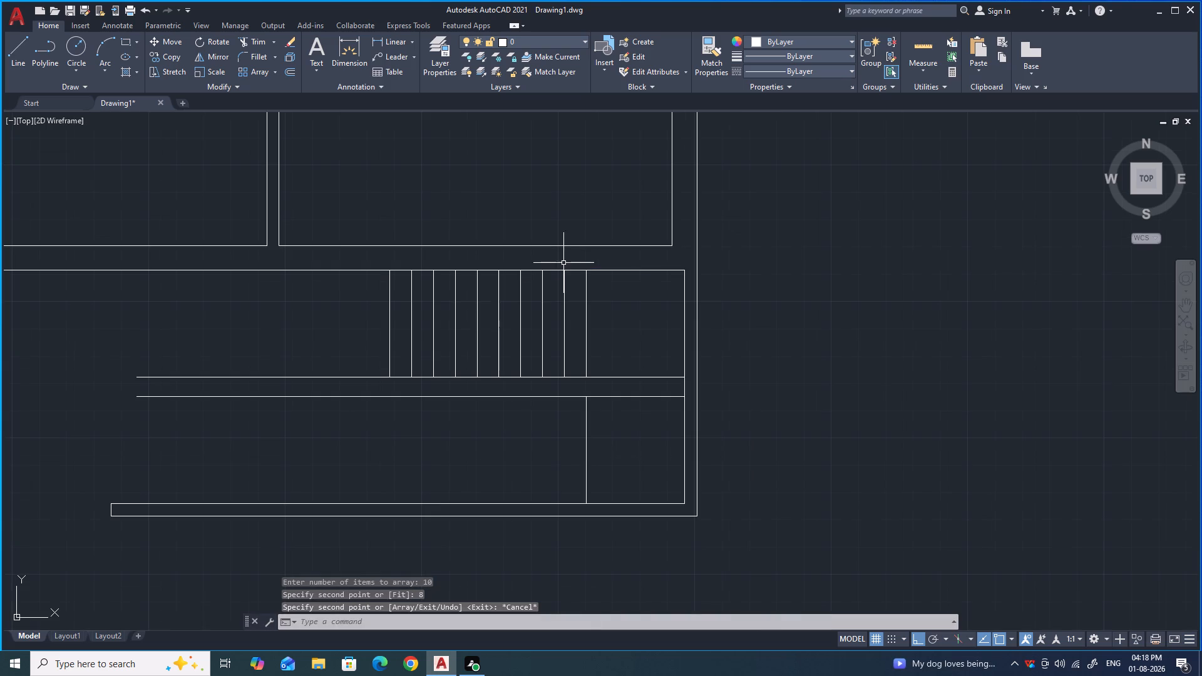
{"action": "left_click", "coordinate": [375, 257]}
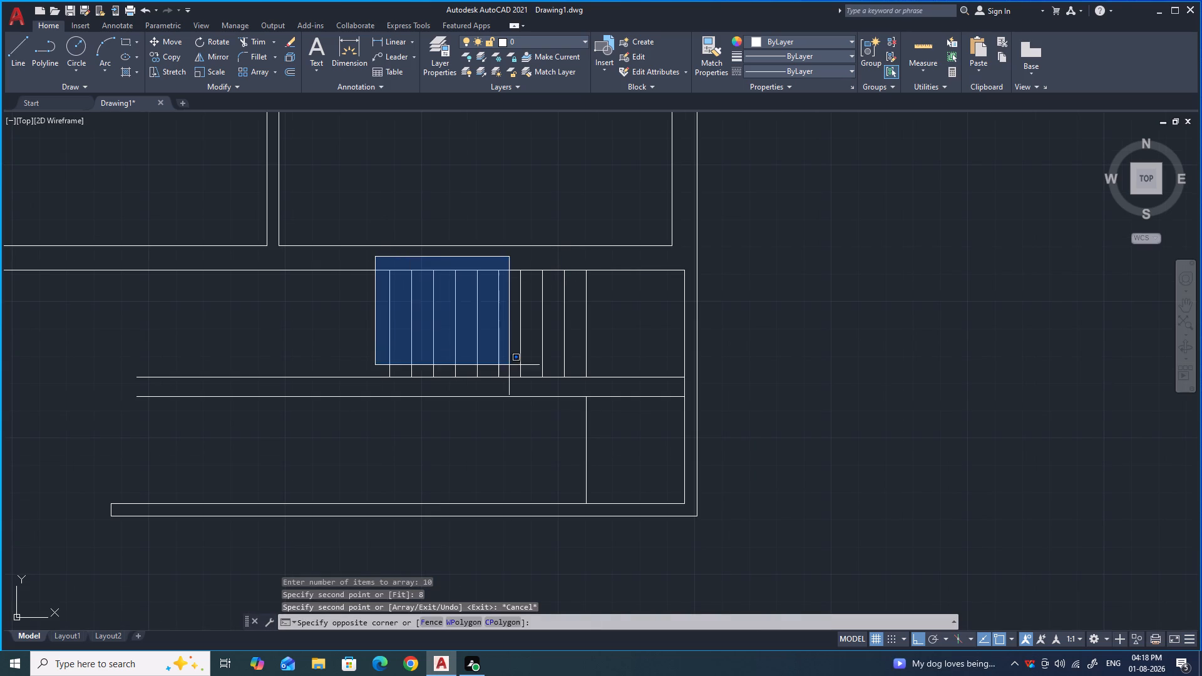
{"action": "left_click", "coordinate": [599, 383]}
{"action": "type", "text": "MI"}
{"action": "key", "text": "Return"}
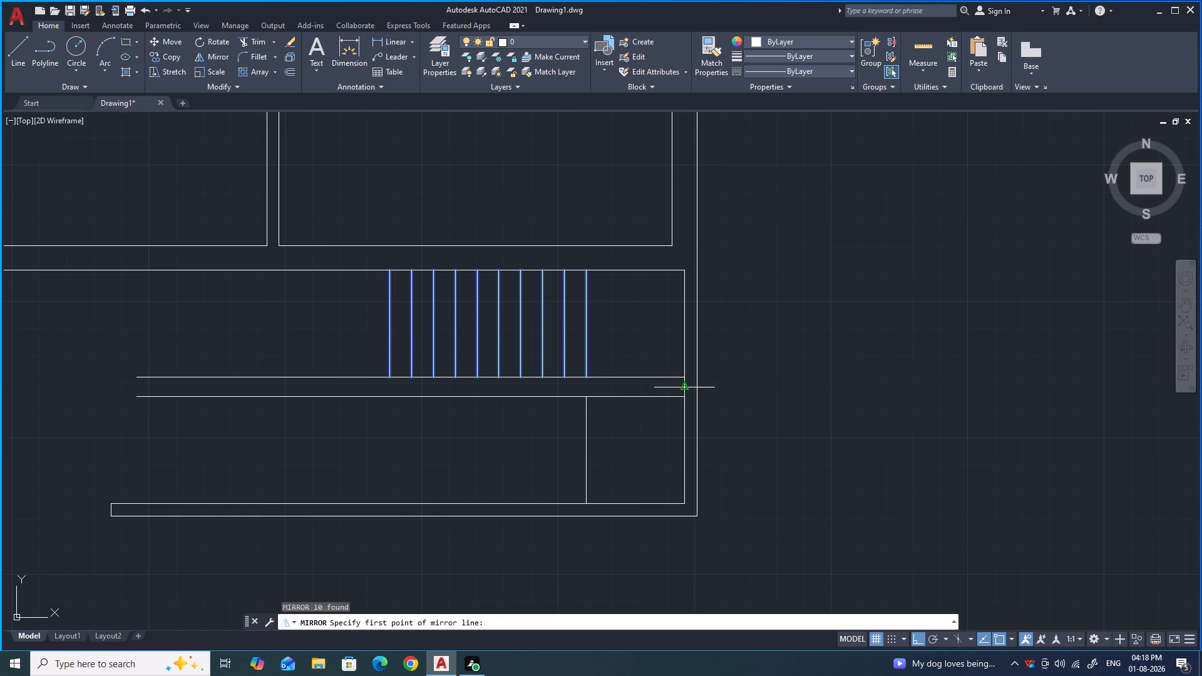
{"action": "left_click", "coordinate": [682, 387]}
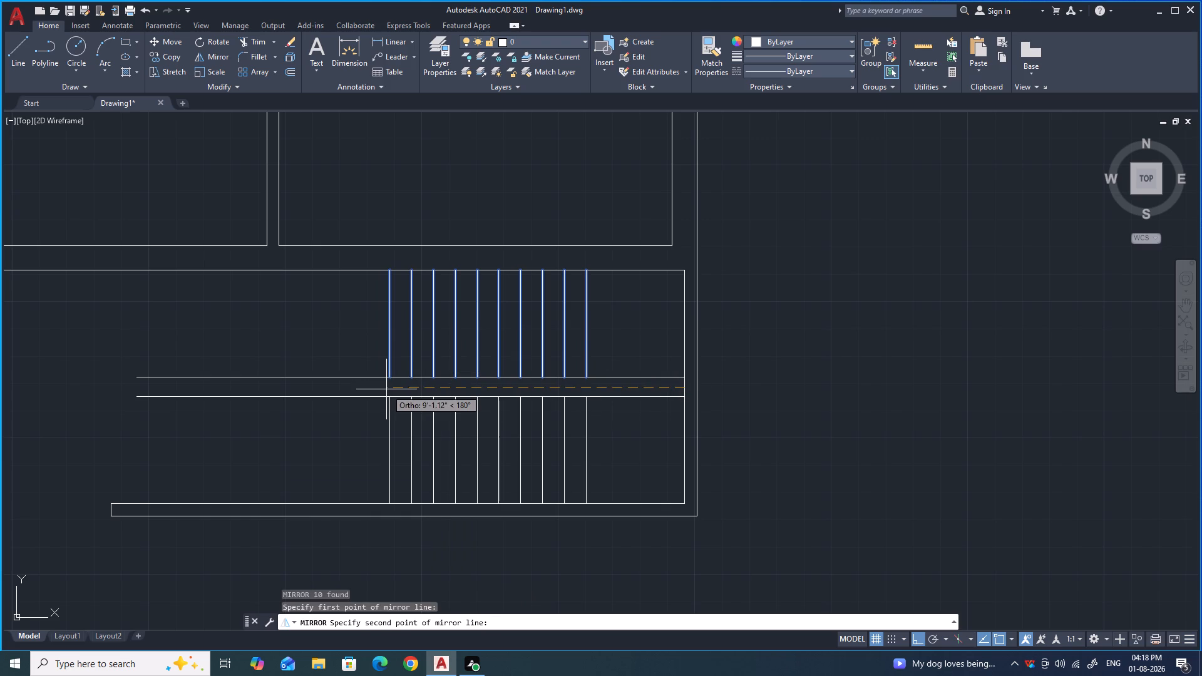
{"action": "left_click", "coordinate": [386, 389]}
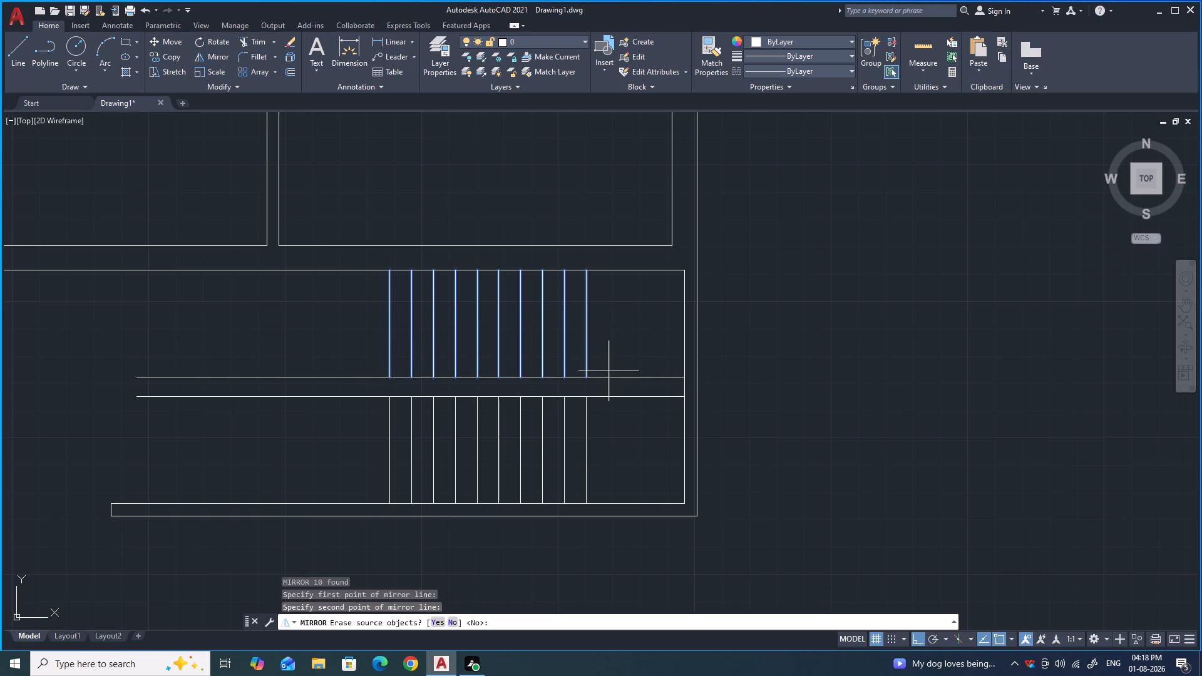
{"action": "key", "text": "space"}
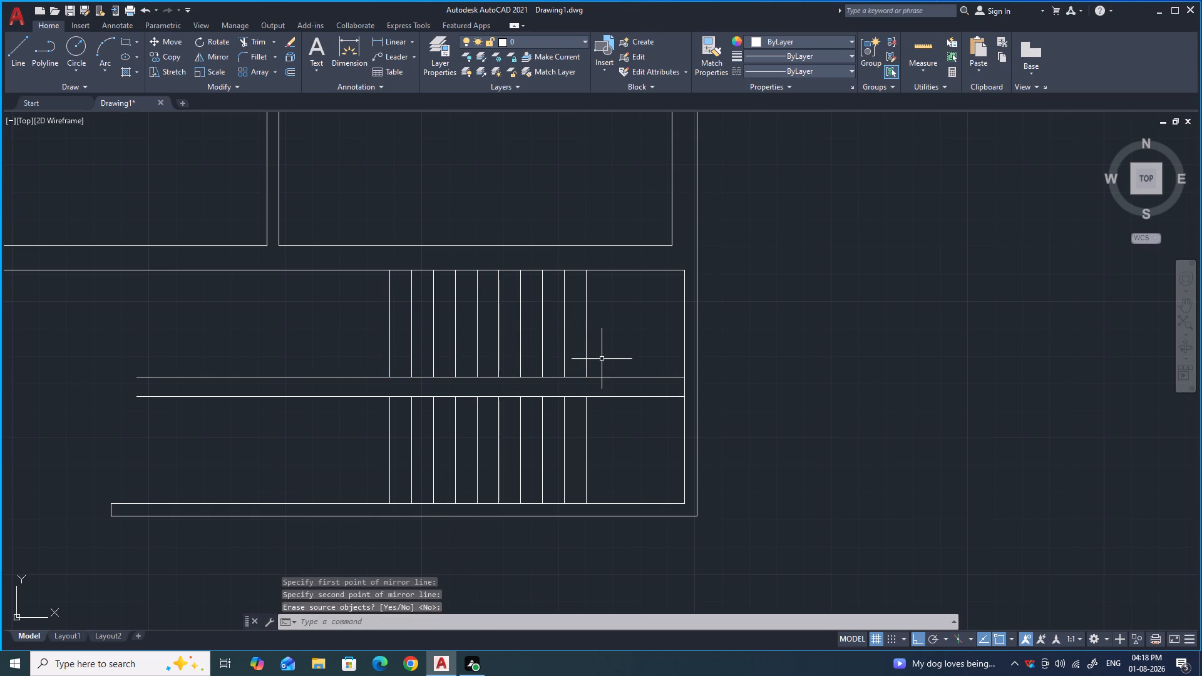
Extend the rightmost upper stair line across the central gap, and trim the upper middle line's overhang left of the leftmost stair line.
{"action": "type", "text": "EX"}
{"action": "key", "text": "Return"}
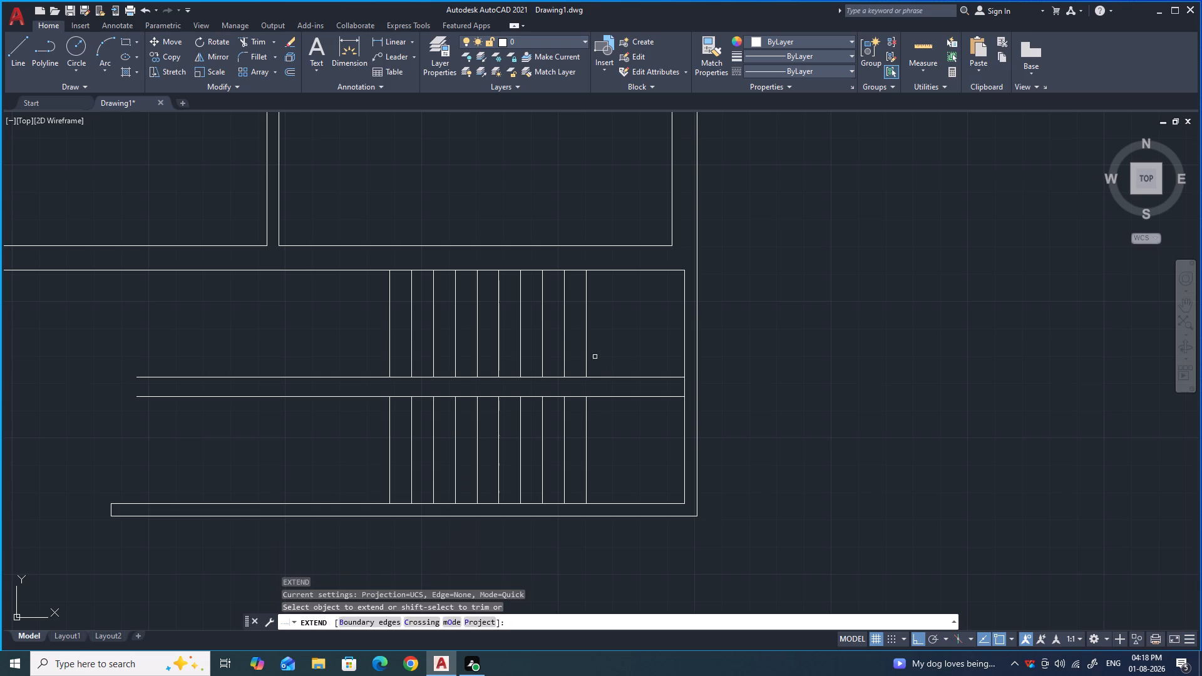
{"action": "left_click", "coordinate": [587, 361]}
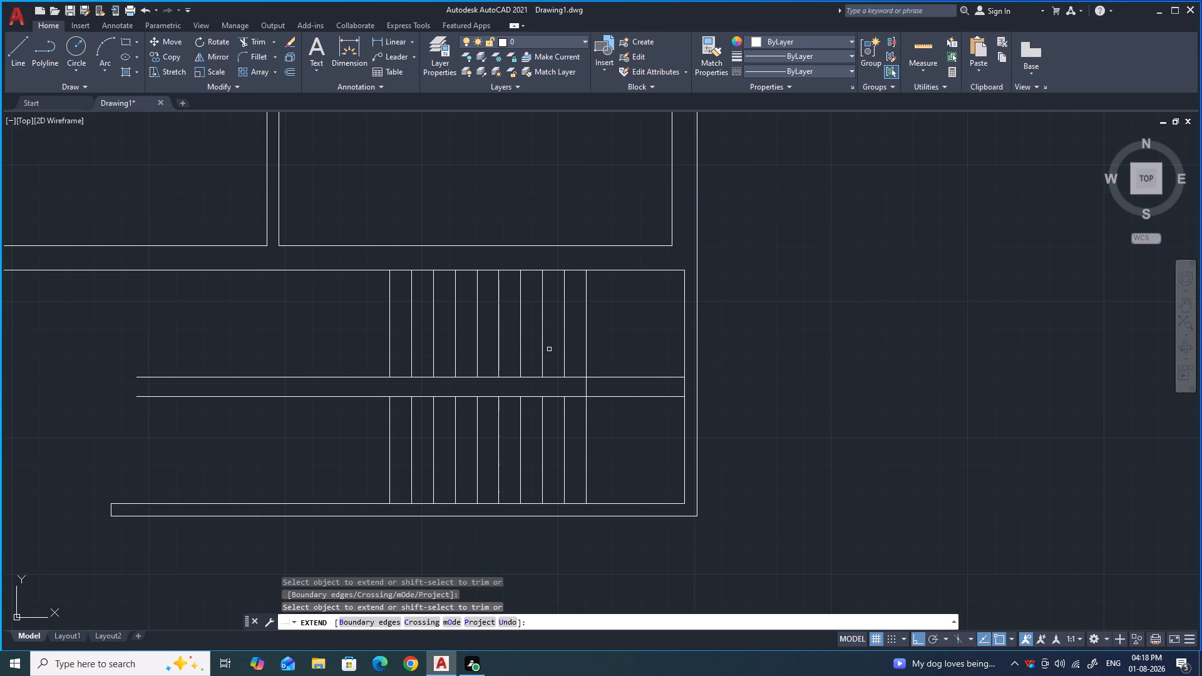
{"action": "left_click", "coordinate": [362, 378], "text": "shift"}
{"action": "key", "text": "Escape"}
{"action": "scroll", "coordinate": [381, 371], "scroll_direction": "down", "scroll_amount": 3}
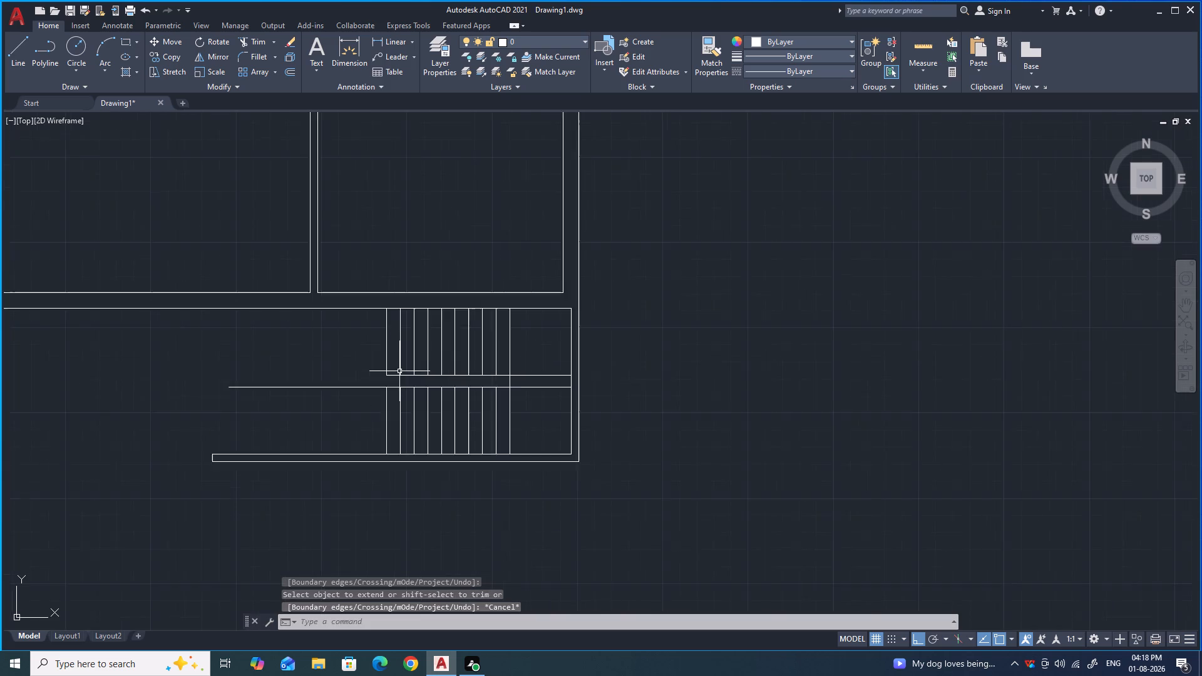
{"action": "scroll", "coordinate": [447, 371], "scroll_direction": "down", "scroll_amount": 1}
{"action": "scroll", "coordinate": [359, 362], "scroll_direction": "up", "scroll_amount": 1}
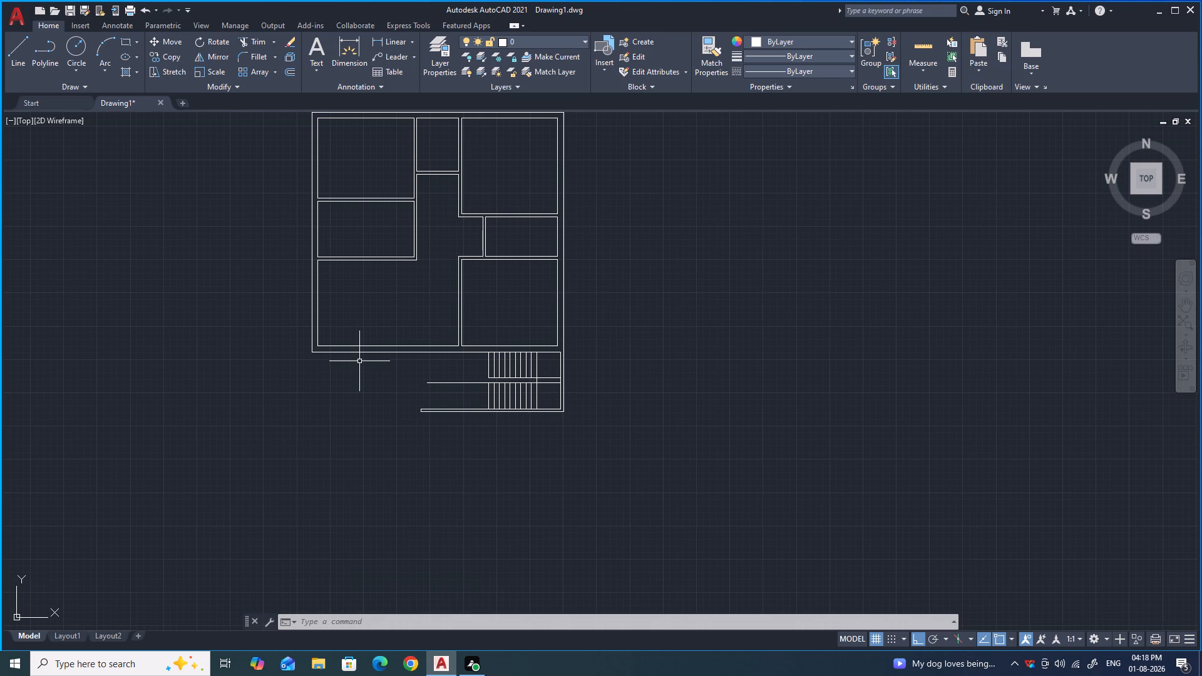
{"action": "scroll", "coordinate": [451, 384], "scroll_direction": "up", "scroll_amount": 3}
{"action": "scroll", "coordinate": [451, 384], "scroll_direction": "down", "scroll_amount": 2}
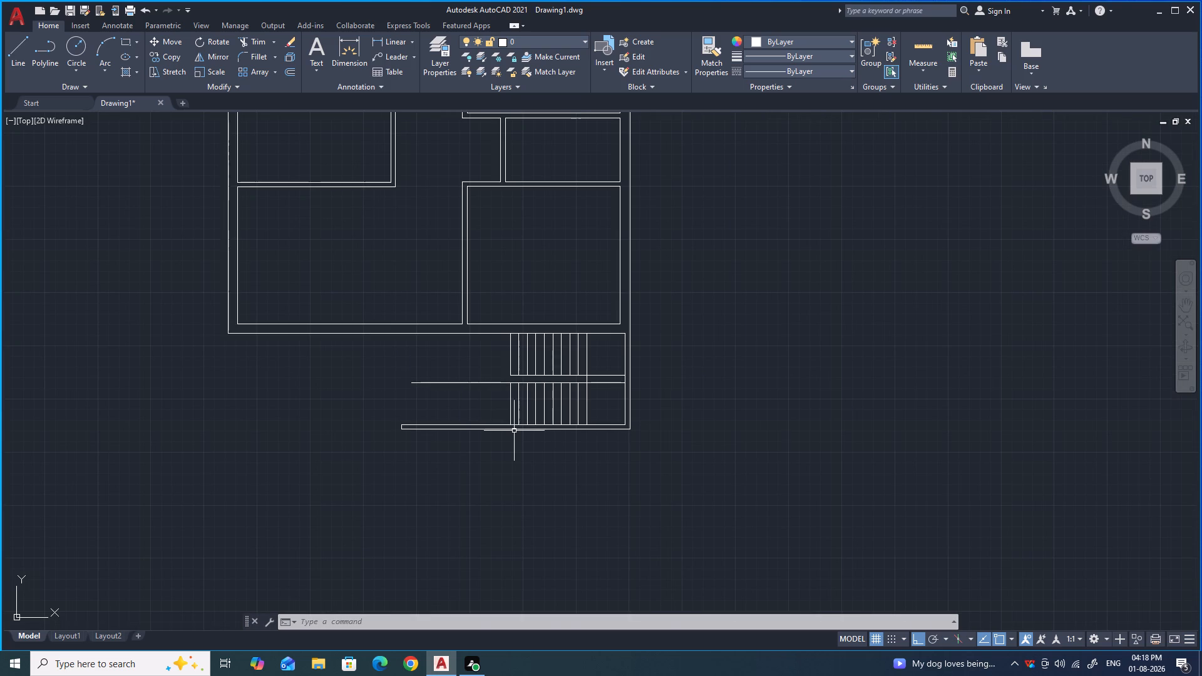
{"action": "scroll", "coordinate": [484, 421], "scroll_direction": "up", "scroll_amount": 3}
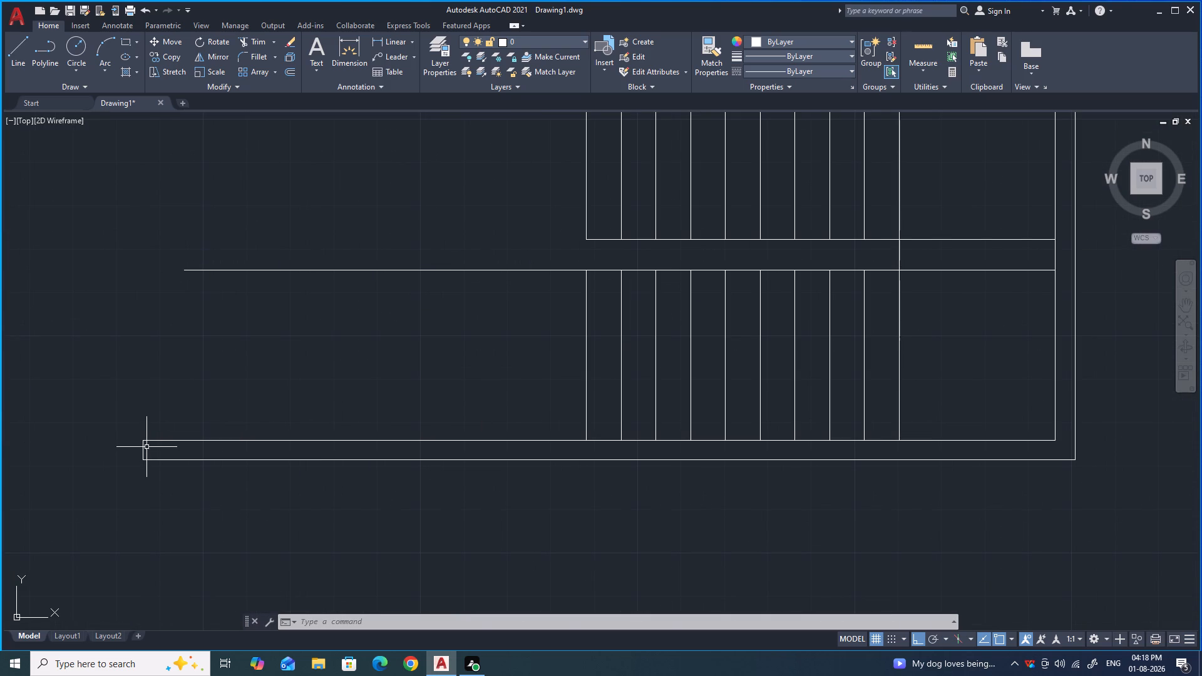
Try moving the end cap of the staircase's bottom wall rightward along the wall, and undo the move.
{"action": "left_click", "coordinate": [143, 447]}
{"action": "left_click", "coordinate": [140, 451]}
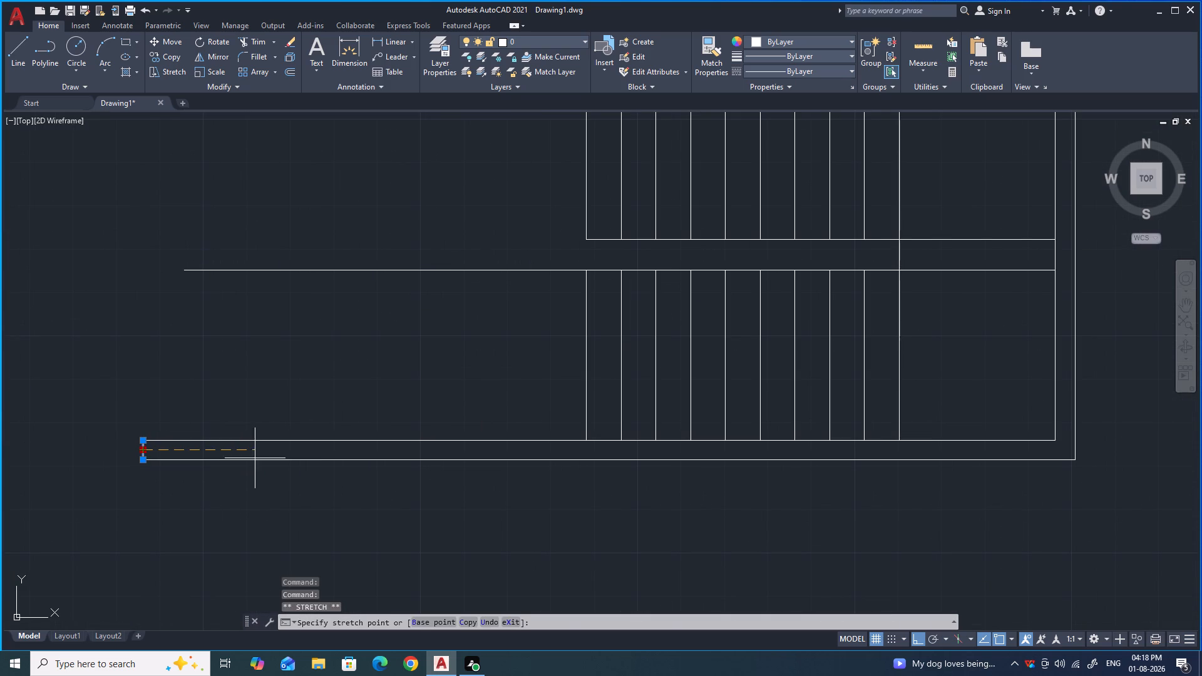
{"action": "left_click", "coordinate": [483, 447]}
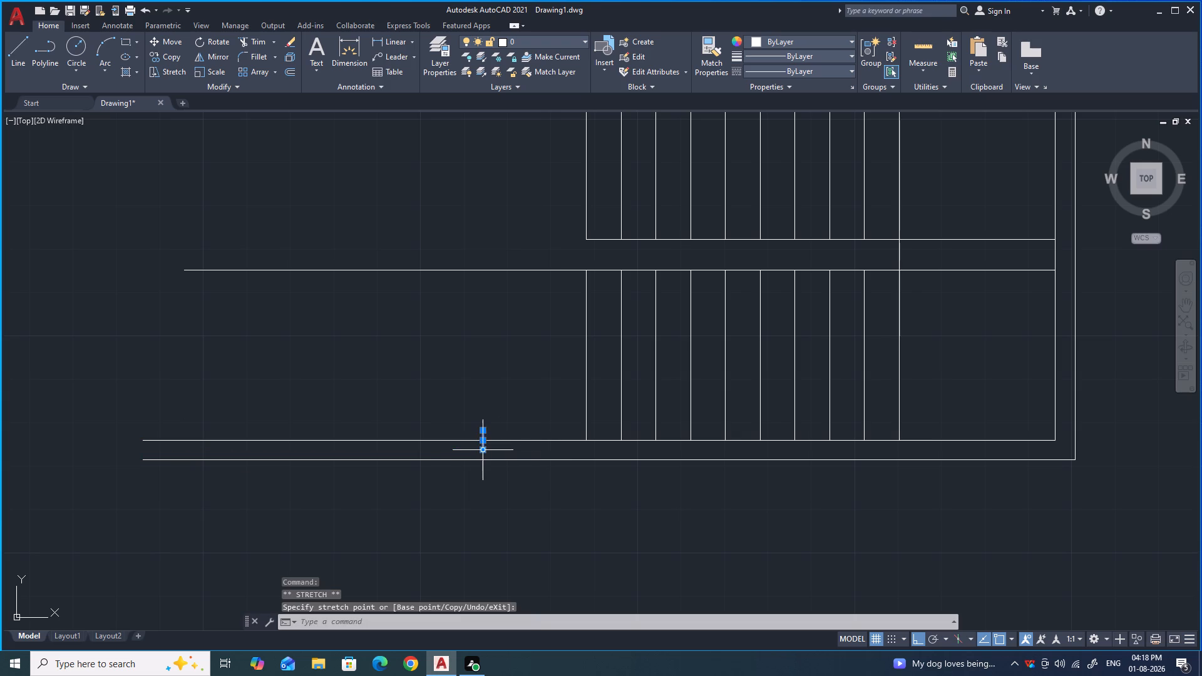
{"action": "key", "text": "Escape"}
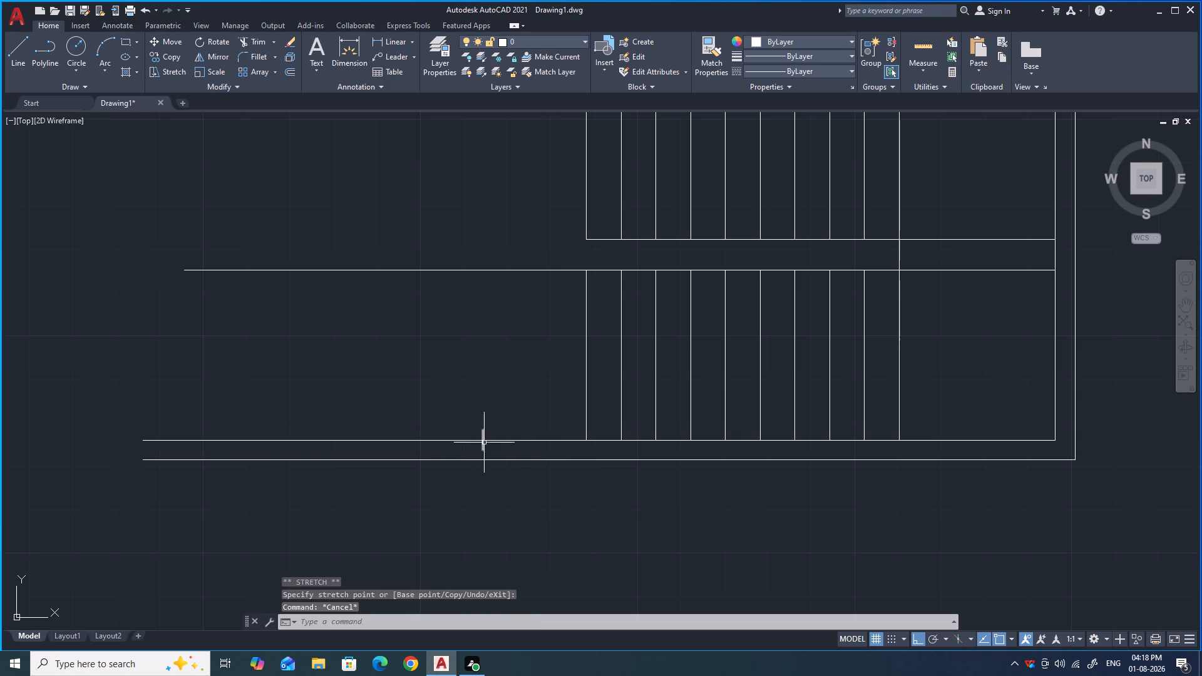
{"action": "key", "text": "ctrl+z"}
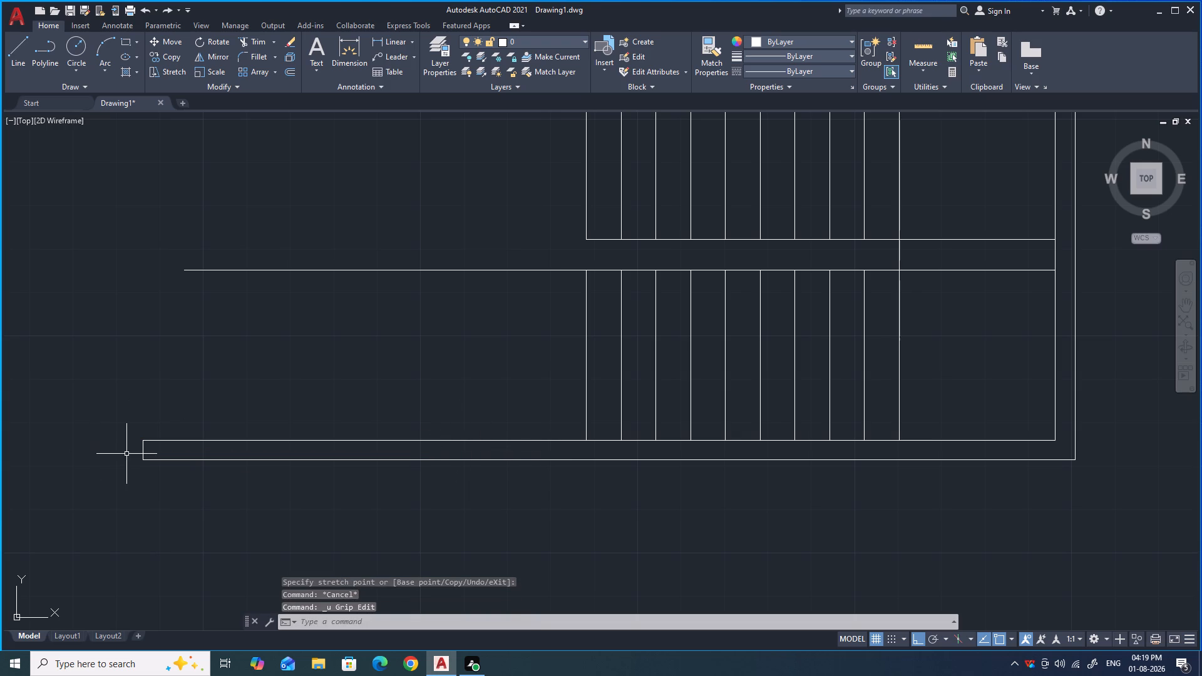
Shorten the staircase's bottom wall by moving its end cap rightward to just short of the leftmost stair line and trimming both wall lines beyond it.
{"action": "left_click", "coordinate": [143, 450]}
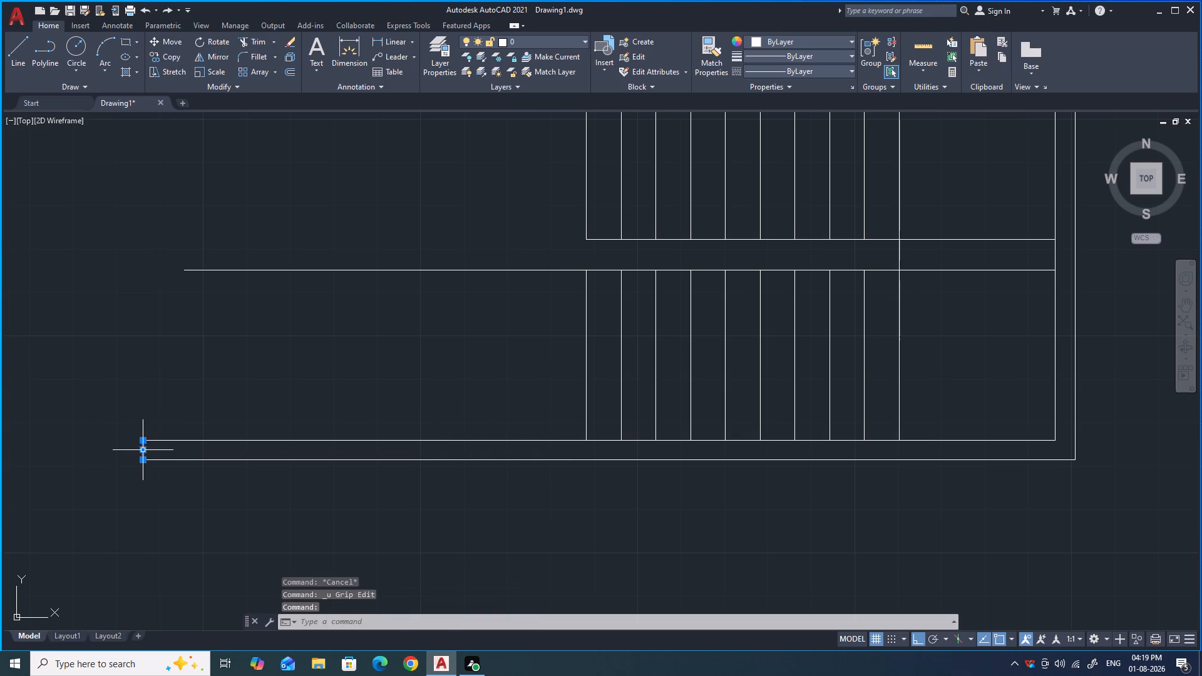
{"action": "left_click", "coordinate": [144, 451]}
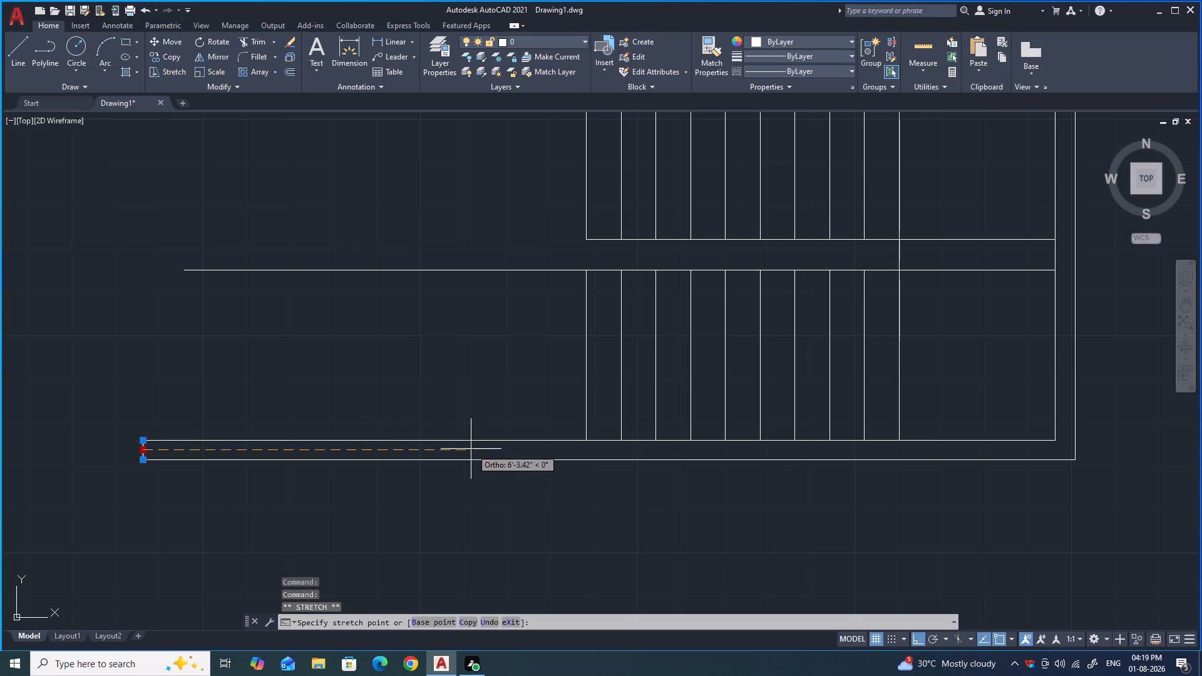
{"action": "left_click", "coordinate": [496, 451]}
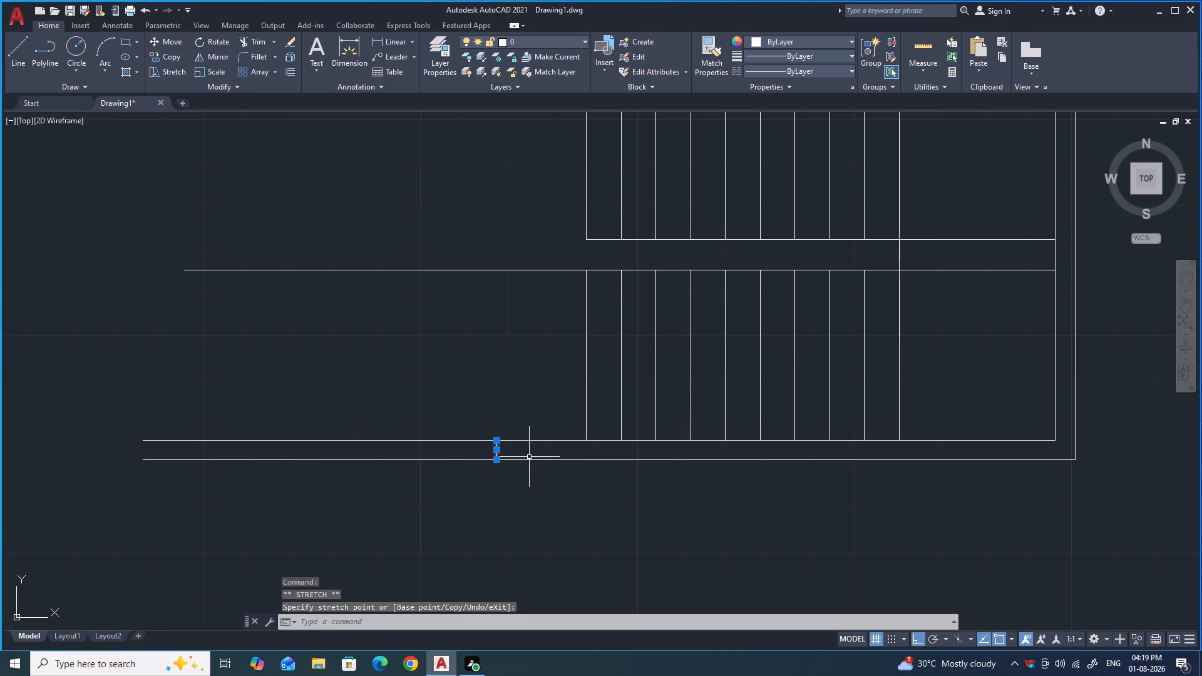
{"action": "key", "text": "Escape"}
{"action": "key", "text": "t"}
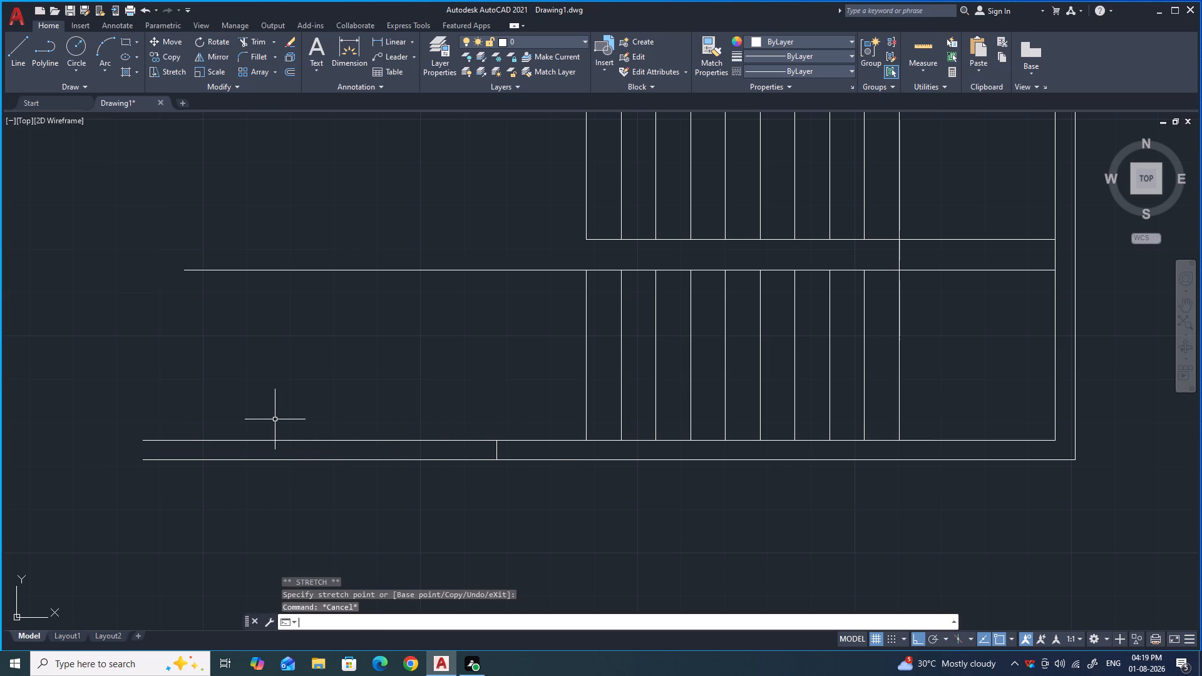
{"action": "key", "text": "r"}
{"action": "key", "text": "Return"}
{"action": "left_click_drag", "start_coordinate": [303, 407], "coordinate": [272, 533]}
{"action": "key", "text": "Escape"}
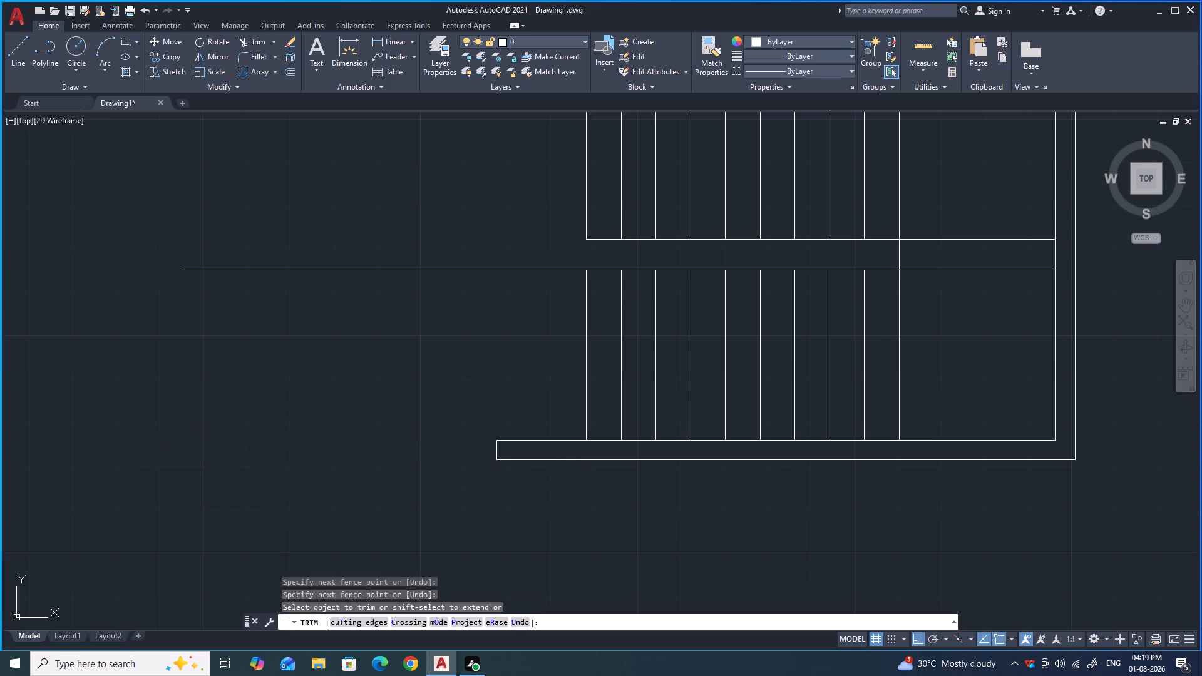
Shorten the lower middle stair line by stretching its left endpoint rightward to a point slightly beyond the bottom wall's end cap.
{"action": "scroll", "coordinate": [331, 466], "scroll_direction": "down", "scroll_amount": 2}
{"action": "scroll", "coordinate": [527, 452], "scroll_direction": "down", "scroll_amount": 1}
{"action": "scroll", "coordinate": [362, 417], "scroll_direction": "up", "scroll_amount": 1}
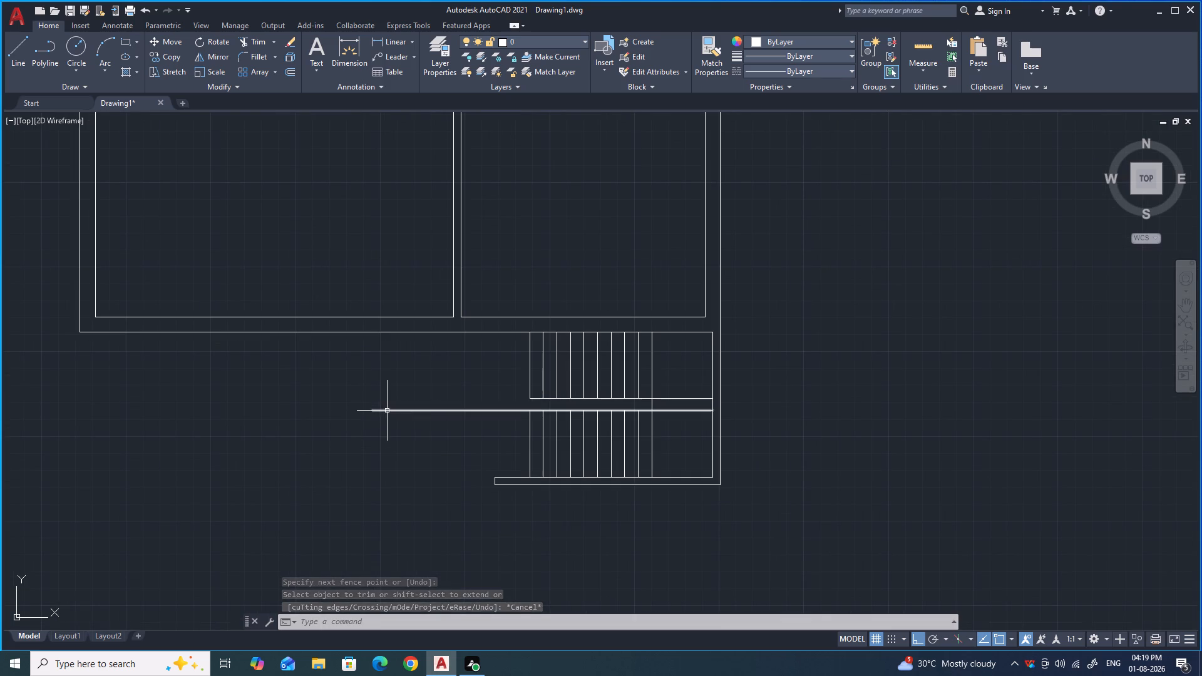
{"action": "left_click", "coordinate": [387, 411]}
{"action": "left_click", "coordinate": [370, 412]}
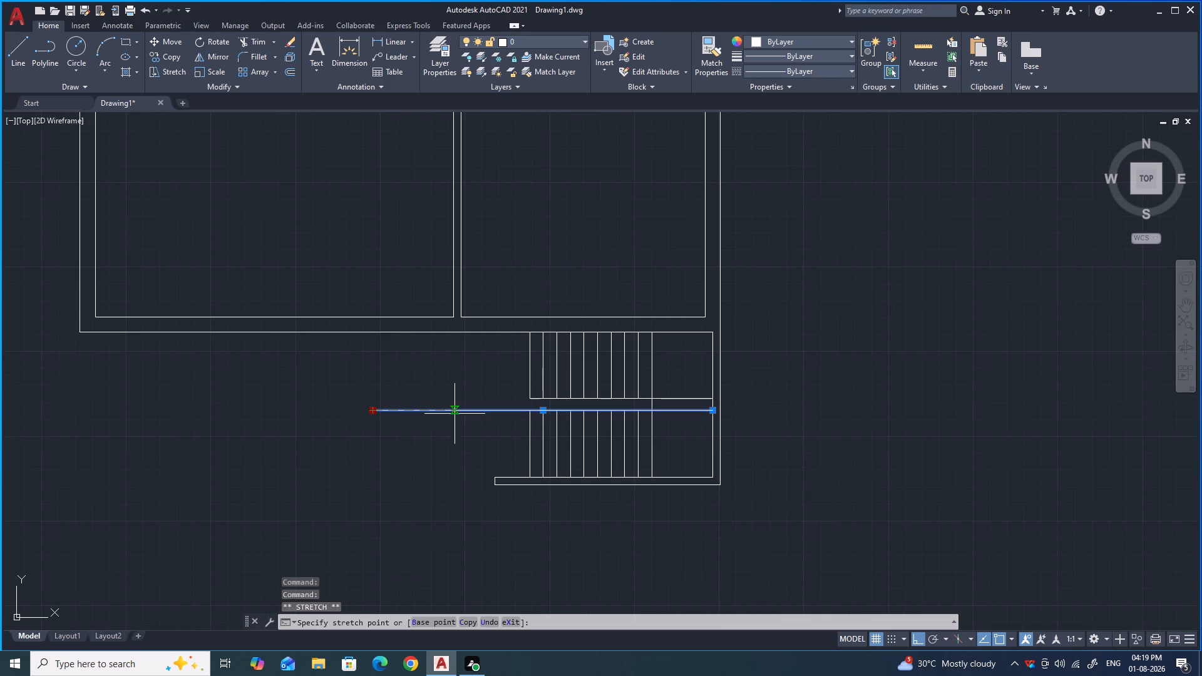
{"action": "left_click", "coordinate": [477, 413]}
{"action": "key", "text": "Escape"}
Trim both middle horizontal lines across the landing, between the rightmost stair line and the right wall.
{"action": "scroll", "coordinate": [385, 429], "scroll_direction": "down", "scroll_amount": 1}
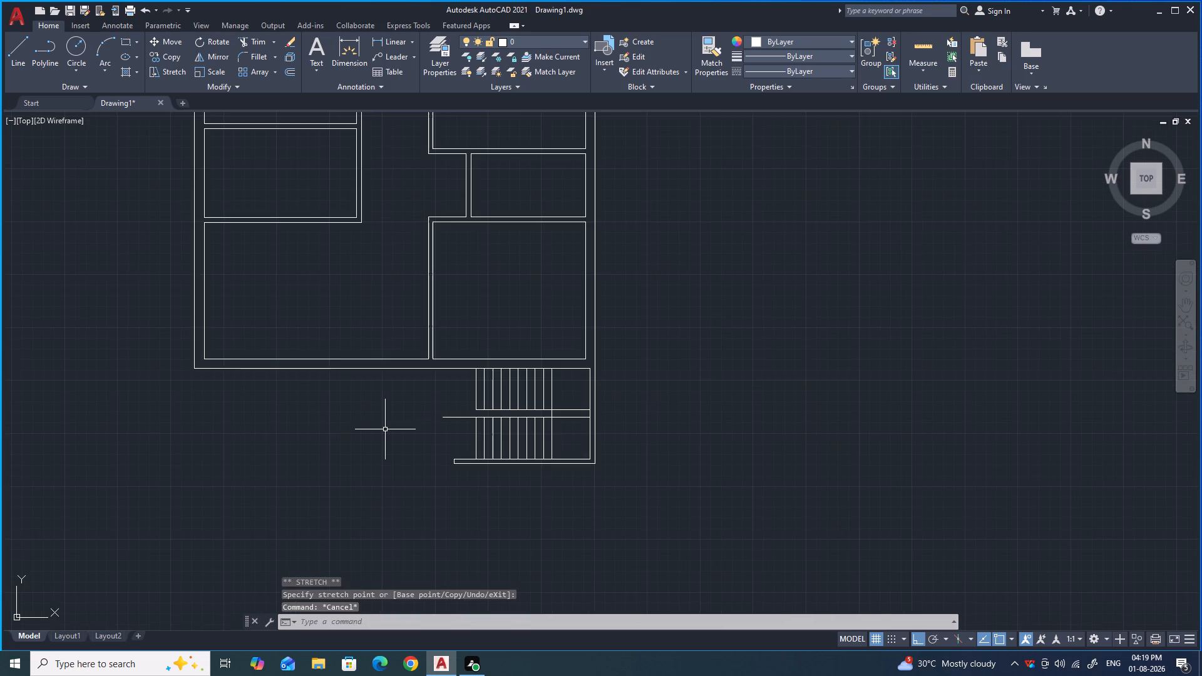
{"action": "scroll", "coordinate": [385, 429], "scroll_direction": "down", "scroll_amount": 1}
{"action": "scroll", "coordinate": [493, 416], "scroll_direction": "up", "scroll_amount": 2}
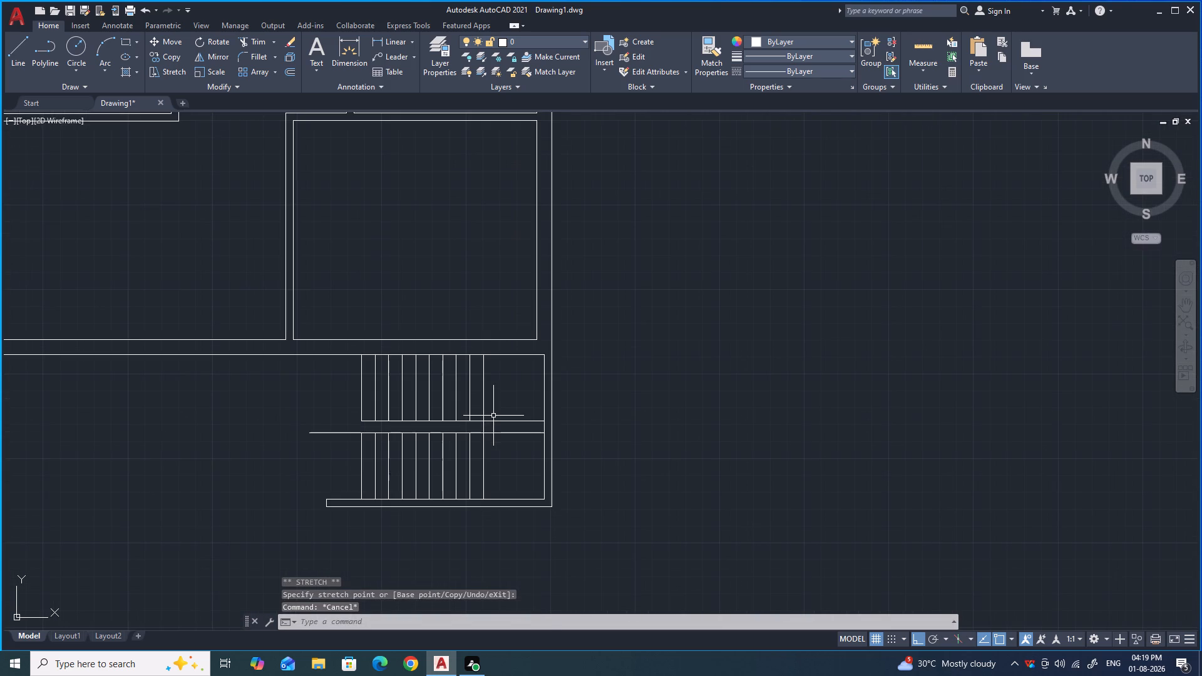
{"action": "type", "text": "TR"}
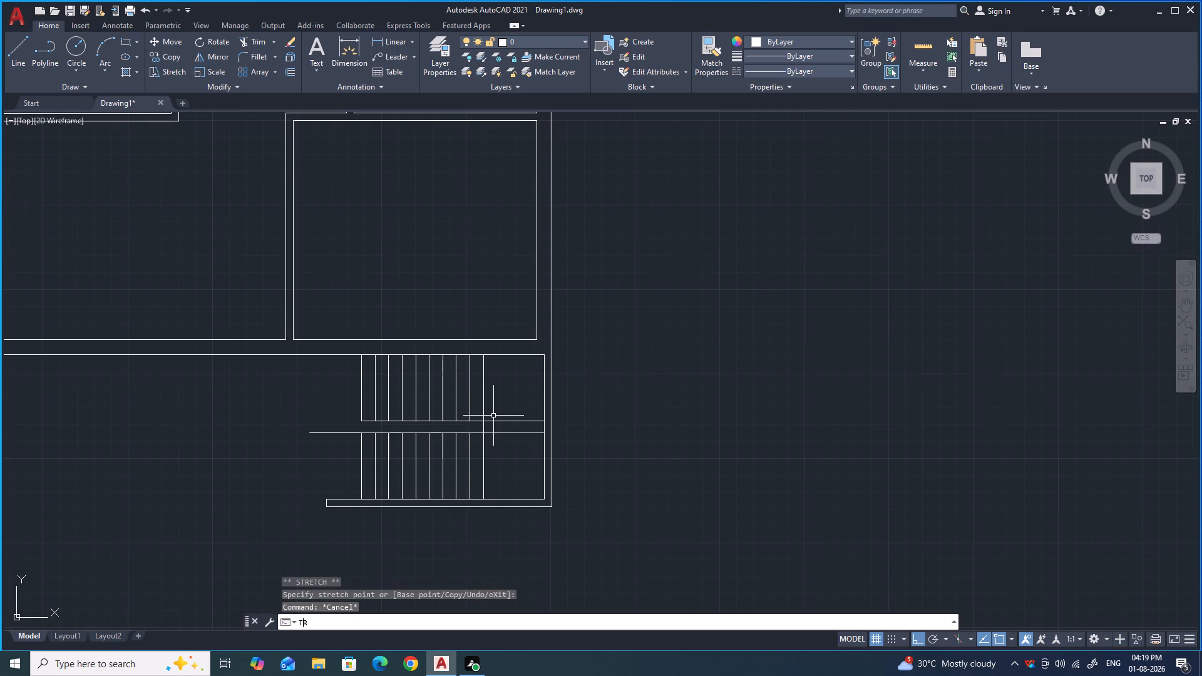
{"action": "key", "text": "Return"}
{"action": "left_click_drag", "start_coordinate": [512, 398], "coordinate": [511, 445]}
{"action": "key", "text": "Escape"}
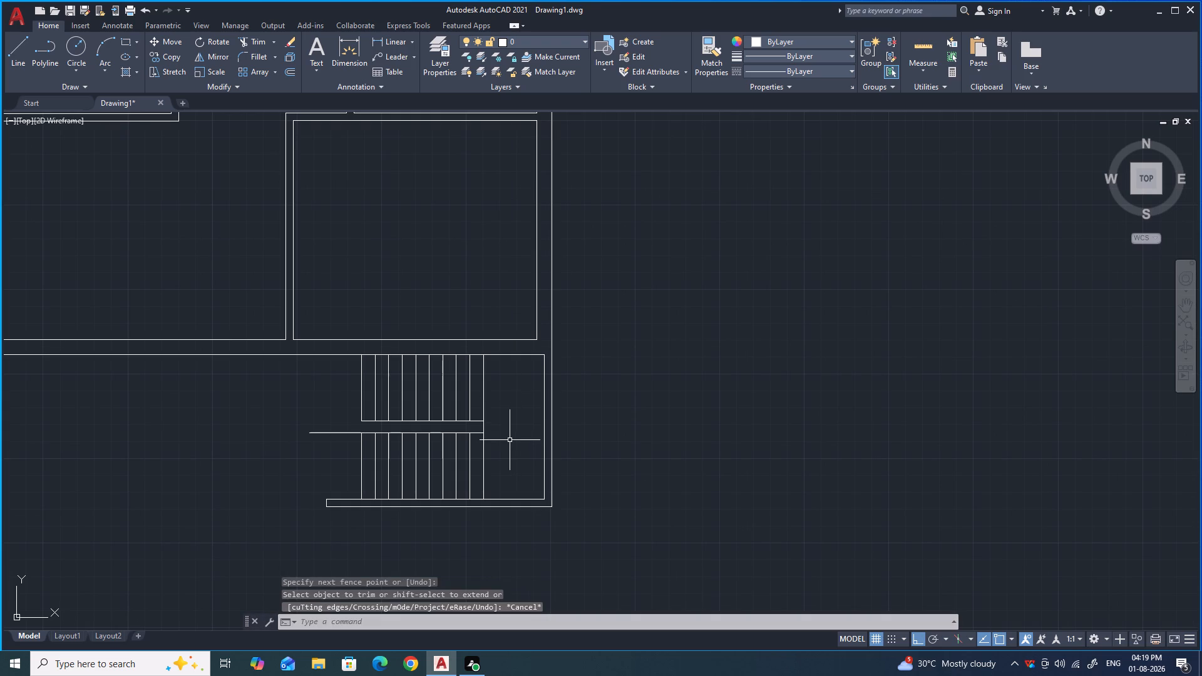
Stretch the lower middle line's left endpoint to the leftmost stair line to remove its overhang.
{"action": "scroll", "coordinate": [508, 434], "scroll_direction": "down", "scroll_amount": 2}
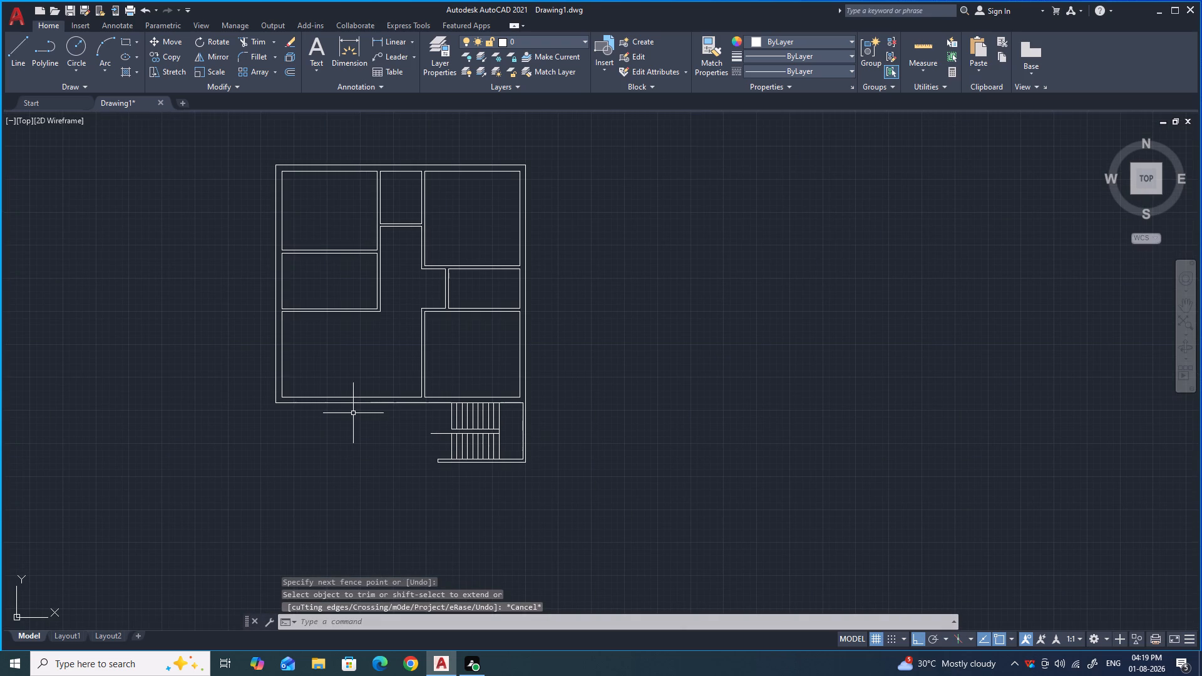
{"action": "scroll", "coordinate": [436, 429], "scroll_direction": "up", "scroll_amount": 2}
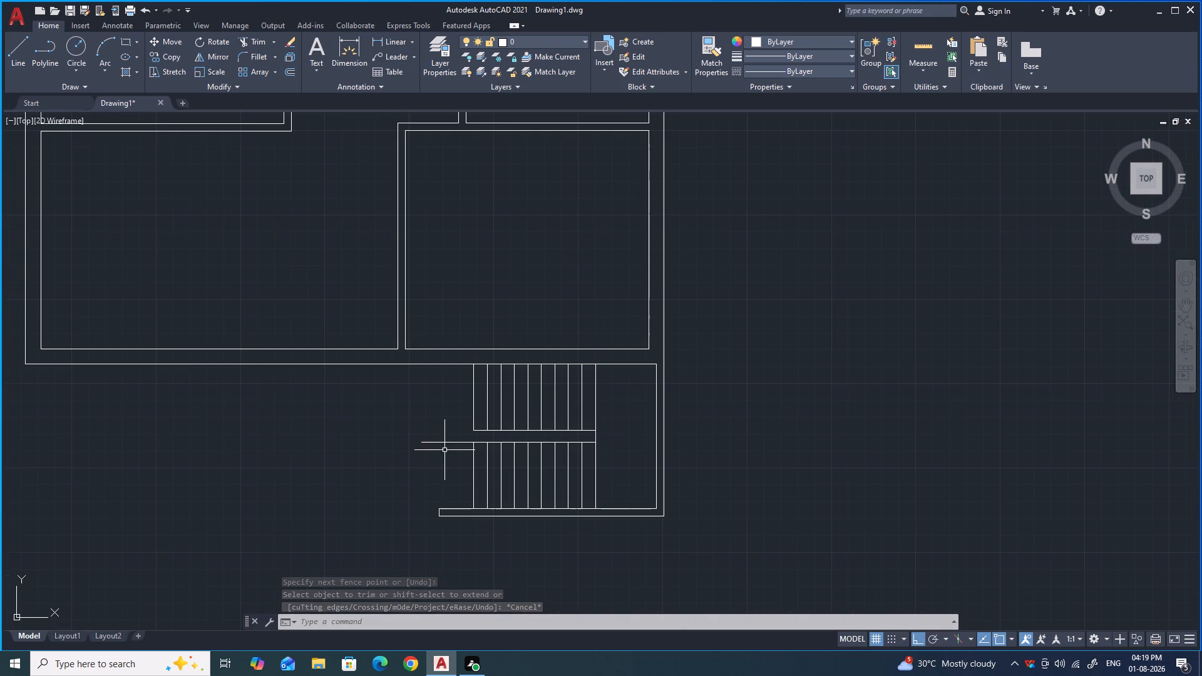
{"action": "left_click", "coordinate": [443, 443]}
{"action": "left_click", "coordinate": [418, 445]}
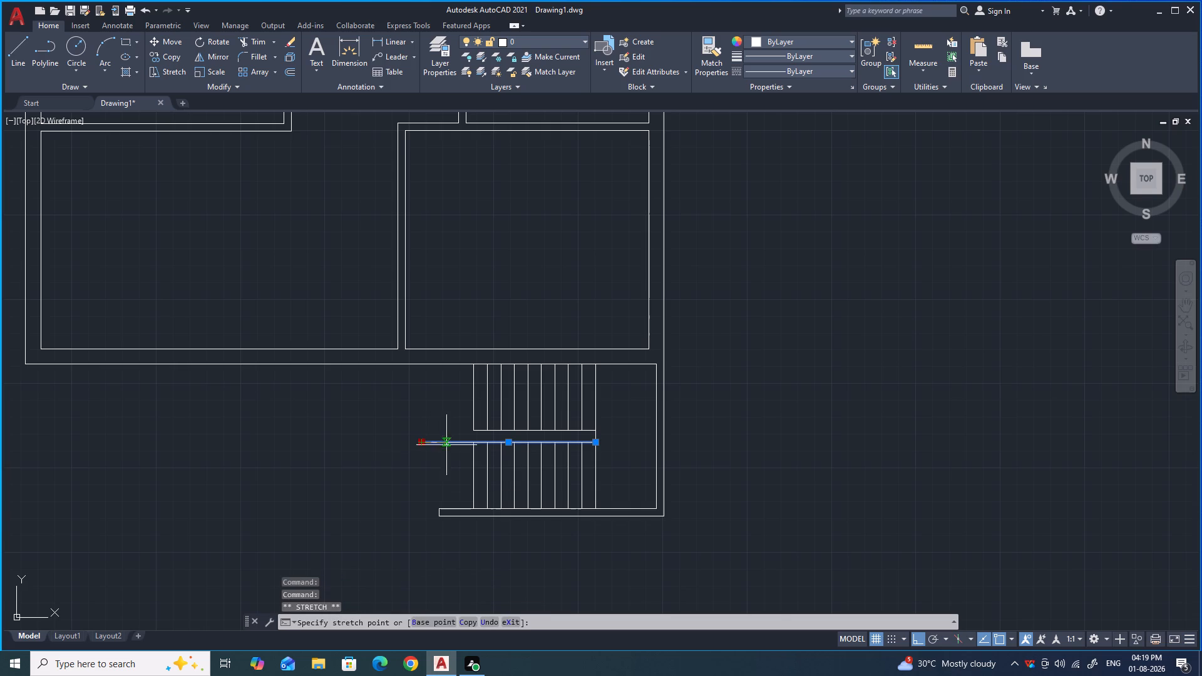
{"action": "left_click", "coordinate": [473, 444]}
{"action": "key", "text": "grave"}
{"action": "key", "text": "Escape"}
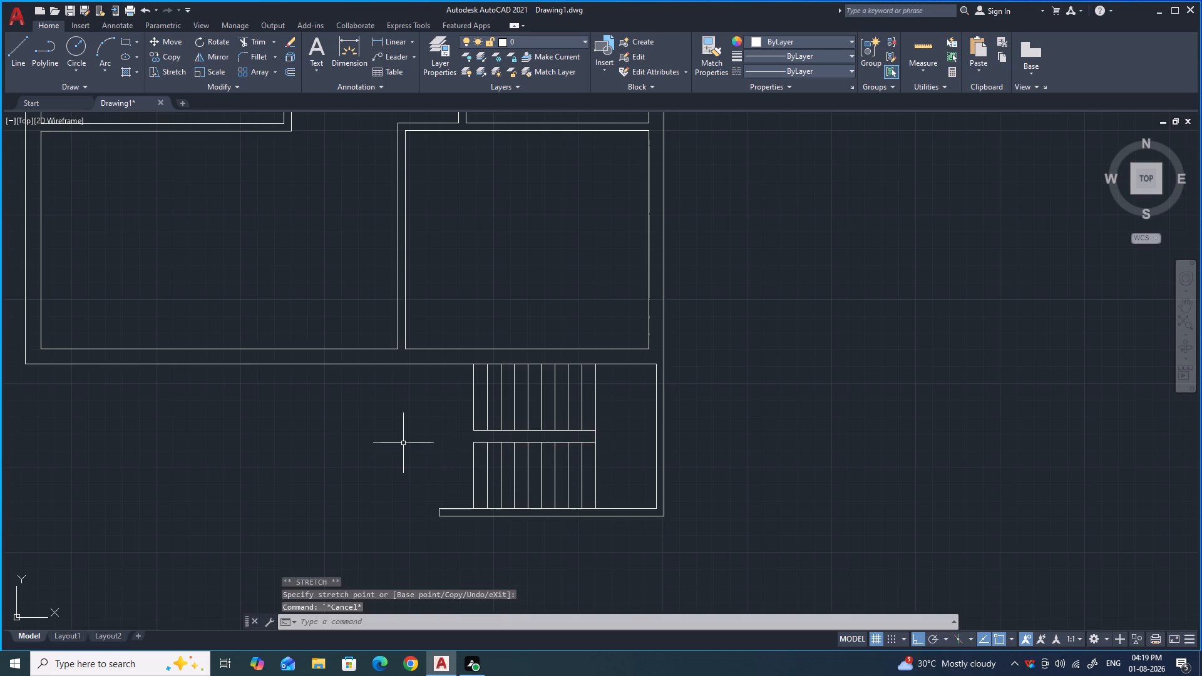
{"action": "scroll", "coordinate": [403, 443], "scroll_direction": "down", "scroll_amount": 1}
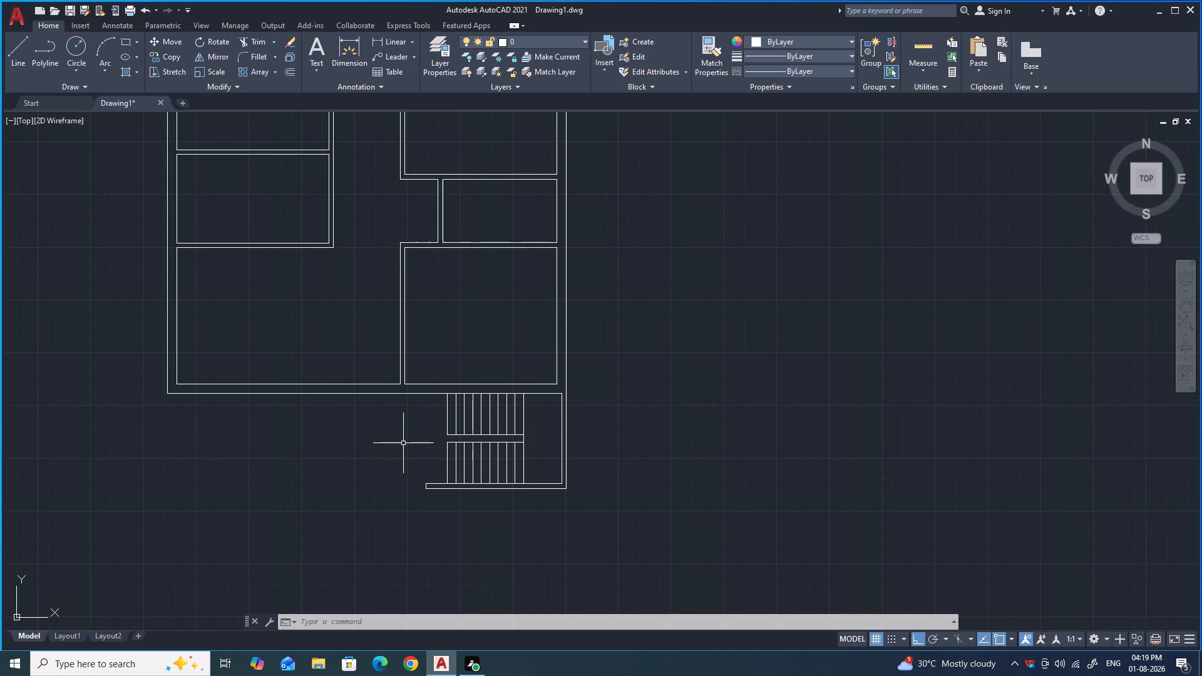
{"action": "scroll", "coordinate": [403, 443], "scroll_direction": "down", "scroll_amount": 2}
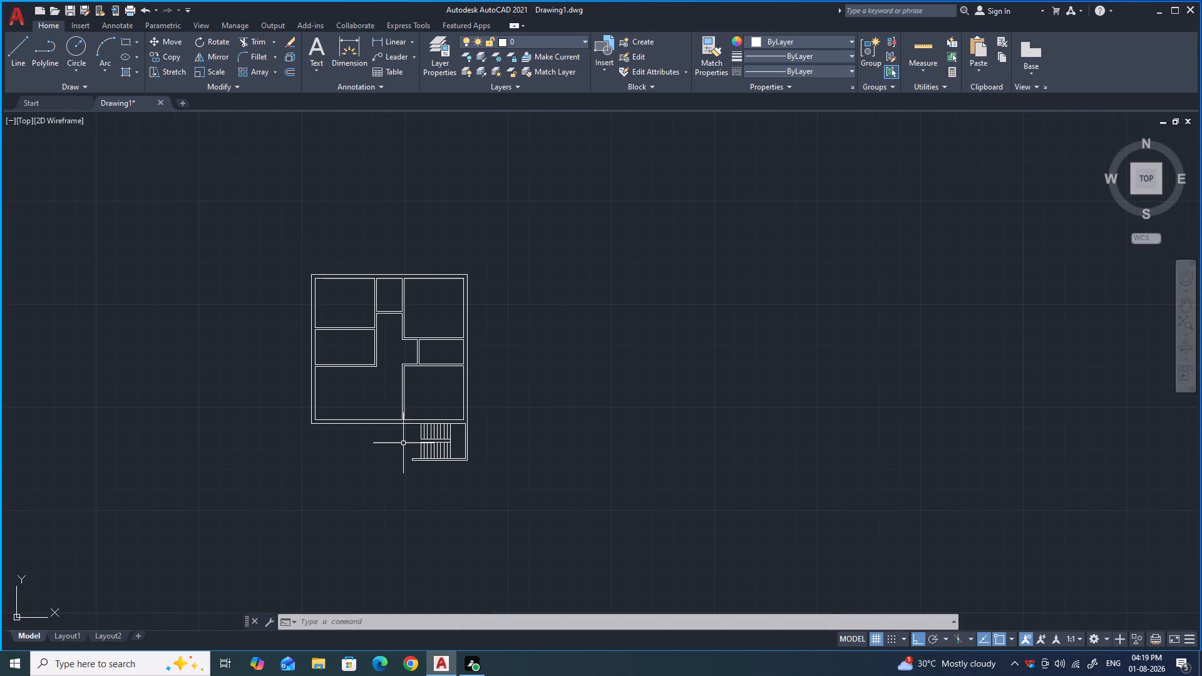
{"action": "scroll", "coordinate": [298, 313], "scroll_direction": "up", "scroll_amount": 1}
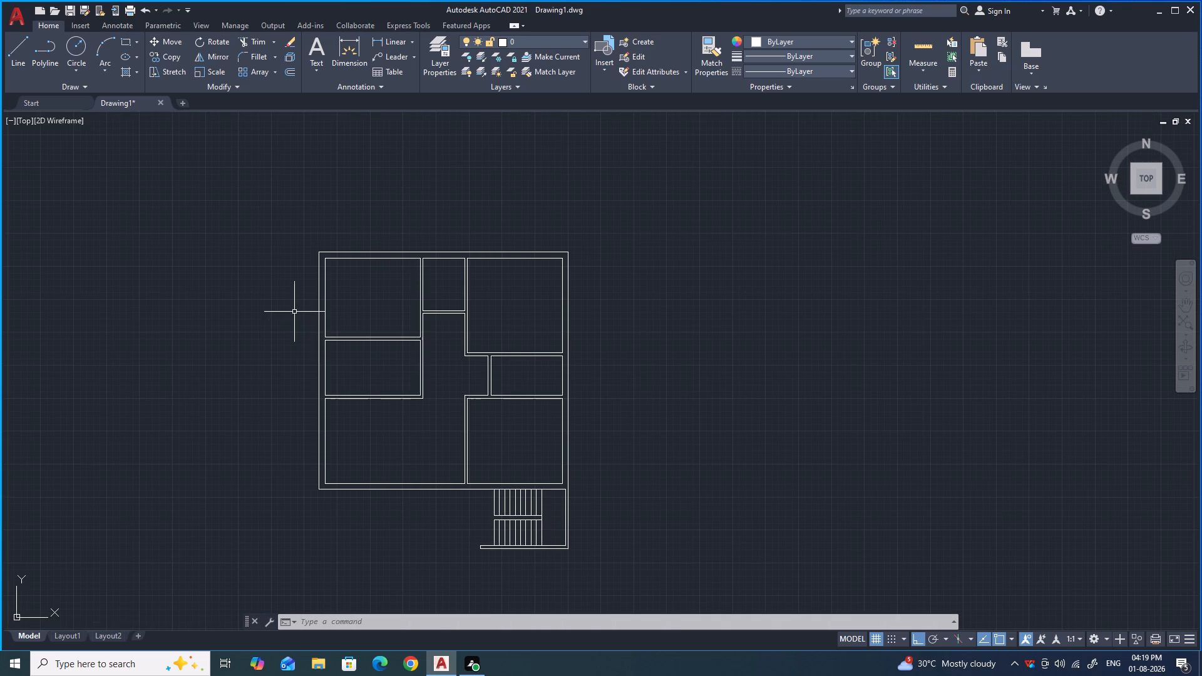
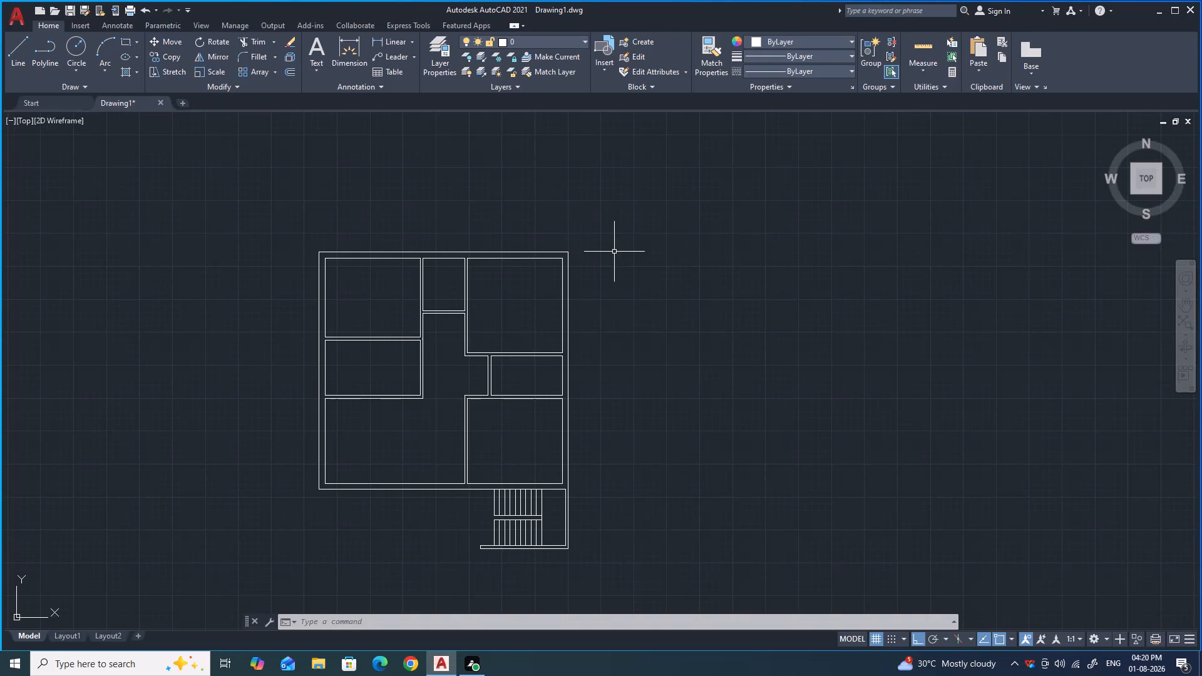
Insert a Door - Imperial block from the architectural tool palette into the empty space above the floor plan.
{"action": "type", "text": "TP"}
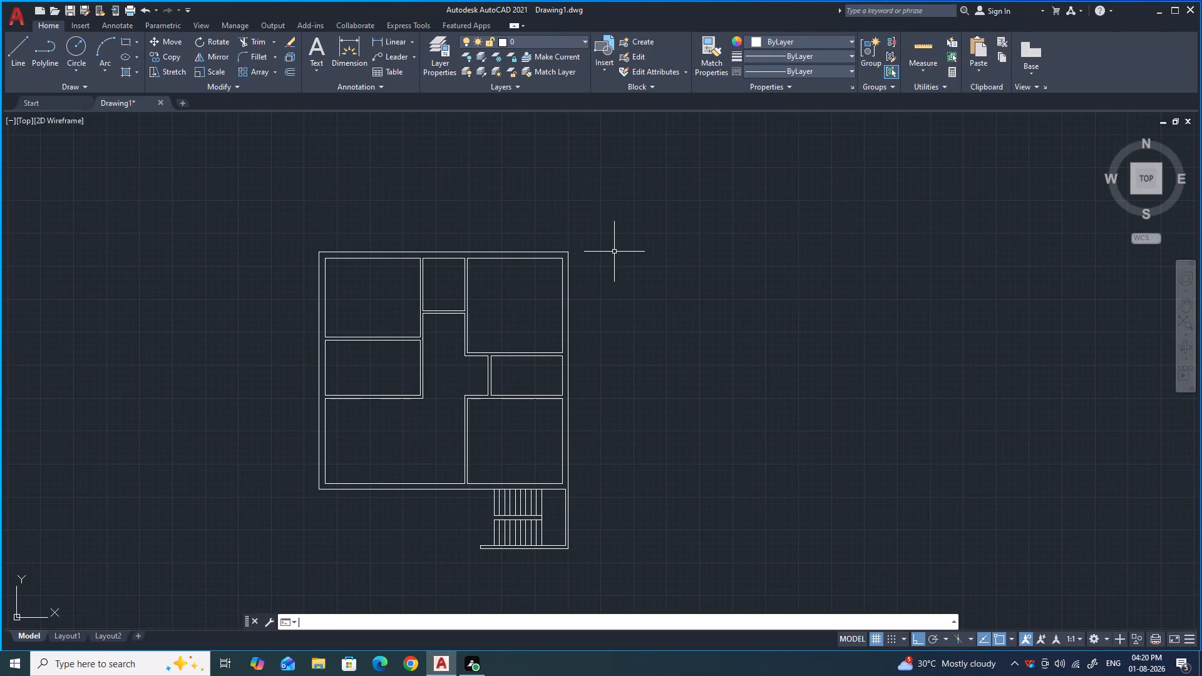
{"action": "key", "text": "Return"}
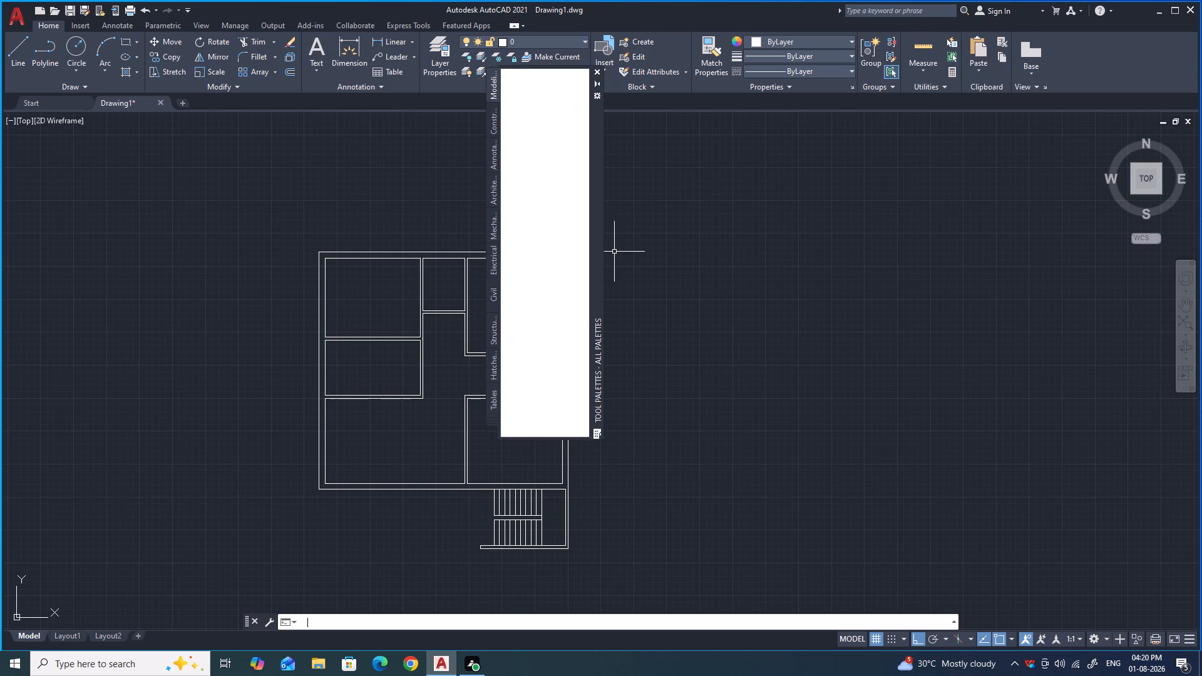
{"action": "left_click", "coordinate": [492, 190]}
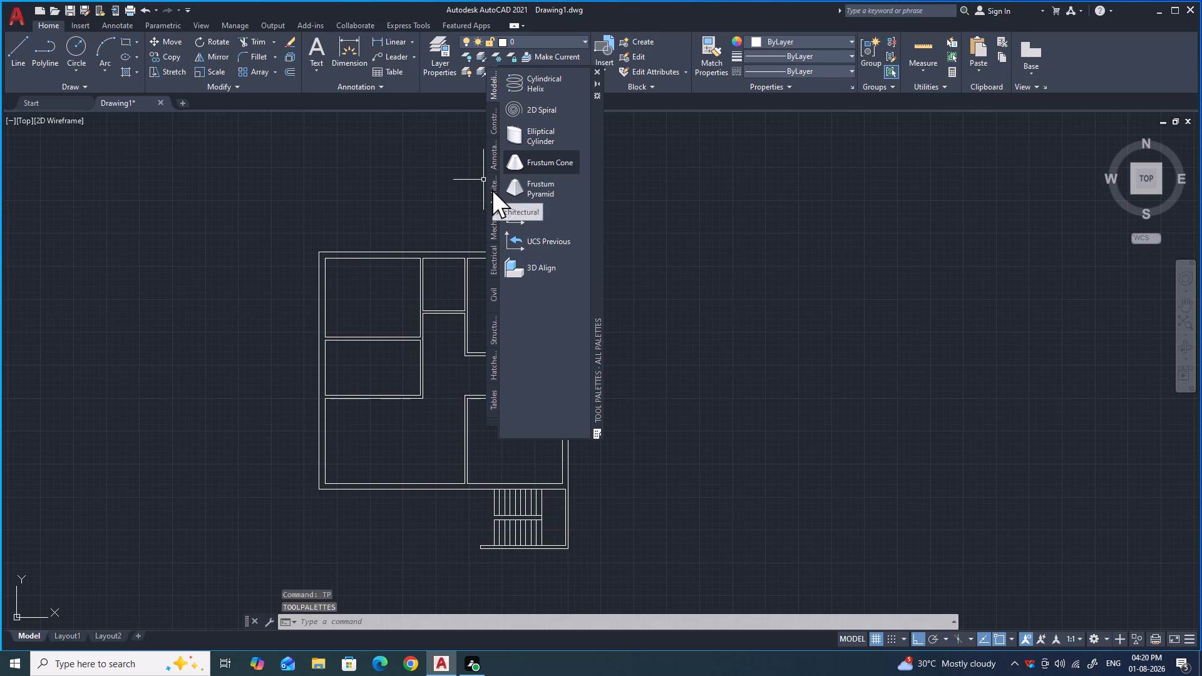
{"action": "left_click_drag", "start_coordinate": [532, 115], "coordinate": [706, 215]}
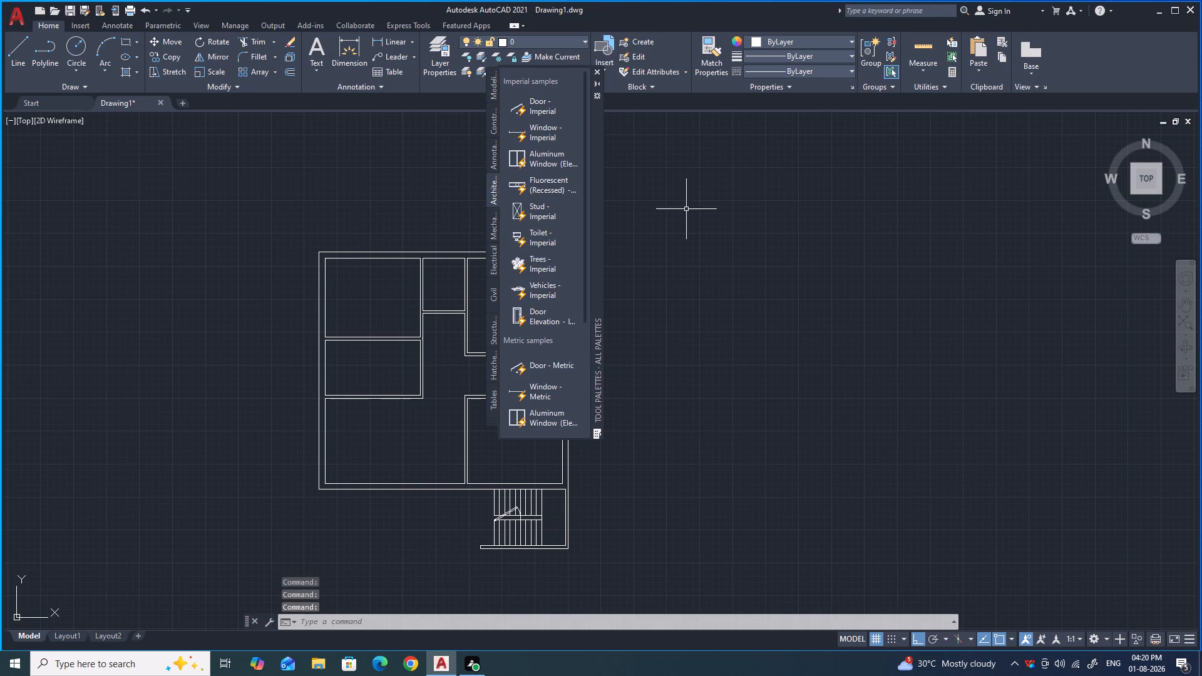
{"action": "scroll", "coordinate": [690, 240], "scroll_direction": "down", "scroll_amount": 5}
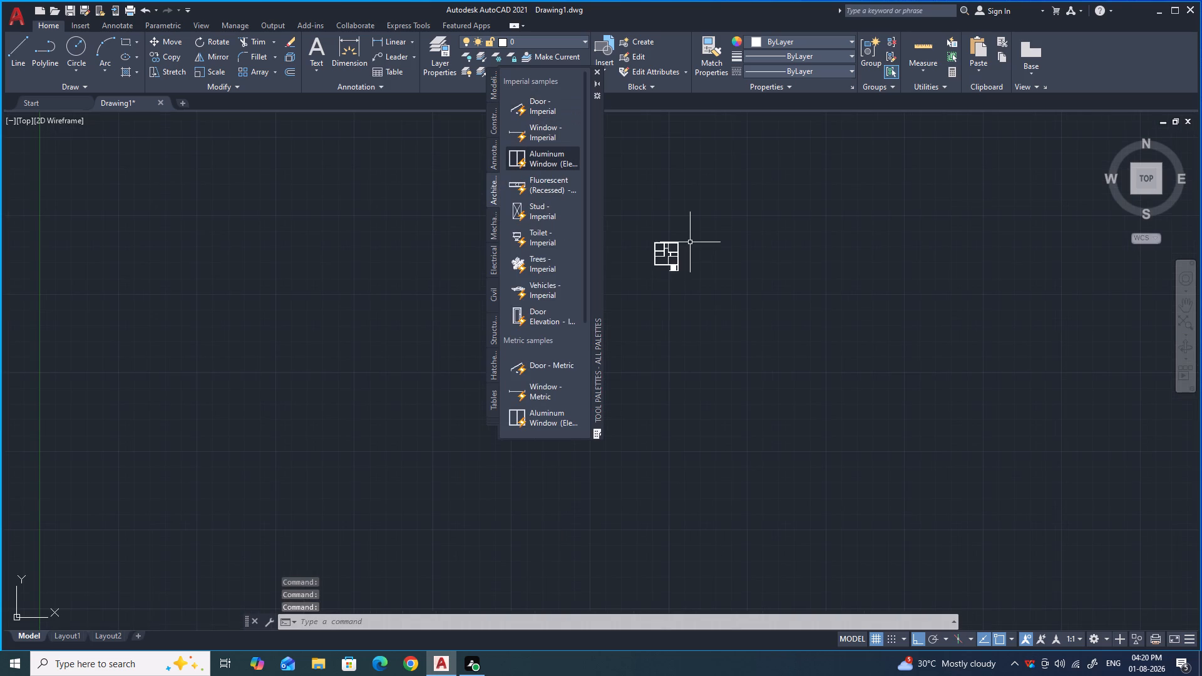
{"action": "scroll", "coordinate": [667, 237], "scroll_direction": "up", "scroll_amount": 4}
{"action": "left_click_drag", "start_coordinate": [533, 105], "coordinate": [730, 183]}
{"action": "left_click", "coordinate": [597, 69]}
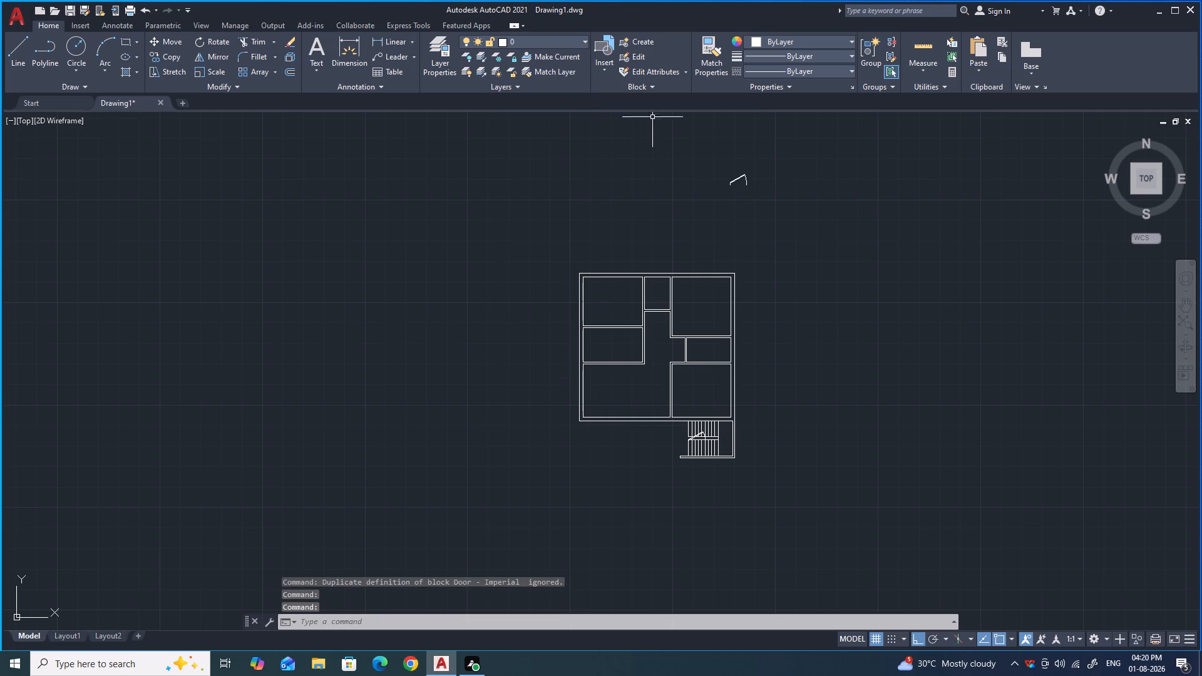
Erase the stray door block lying over the staircase.
{"action": "scroll", "coordinate": [741, 183], "scroll_direction": "up", "scroll_amount": 2}
{"action": "scroll", "coordinate": [537, 203], "scroll_direction": "down", "scroll_amount": 2}
{"action": "scroll", "coordinate": [632, 410], "scroll_direction": "up", "scroll_amount": 2}
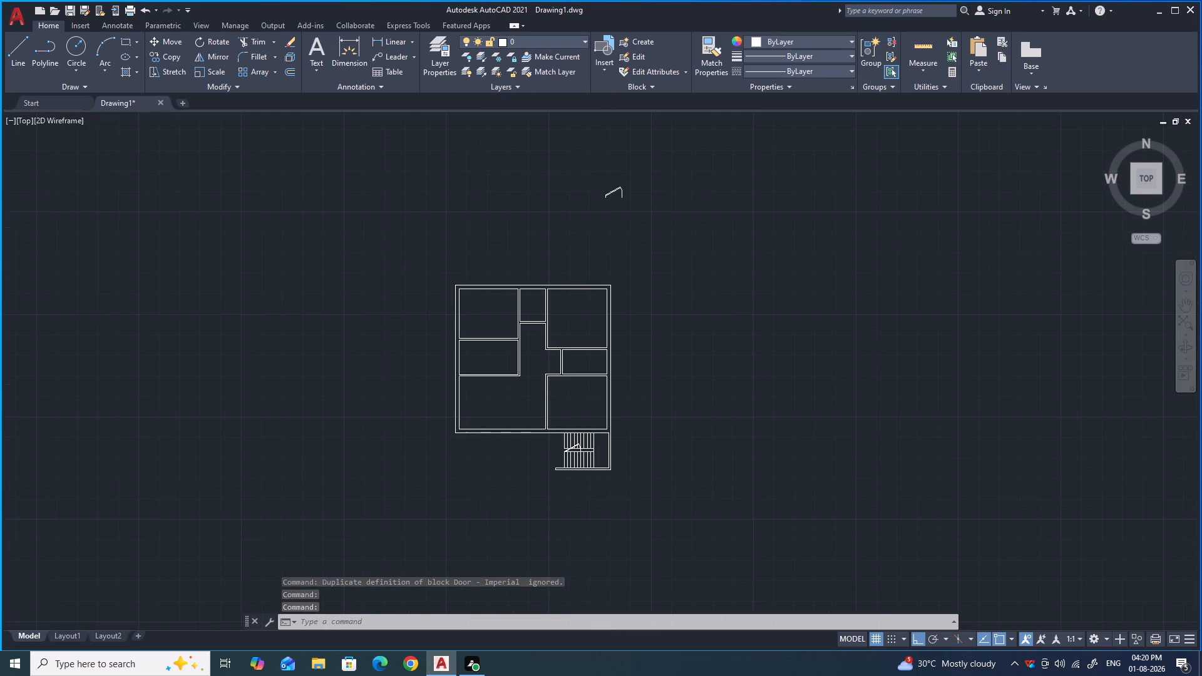
{"action": "scroll", "coordinate": [480, 518], "scroll_direction": "up", "scroll_amount": 4}
{"action": "left_click", "coordinate": [441, 528]}
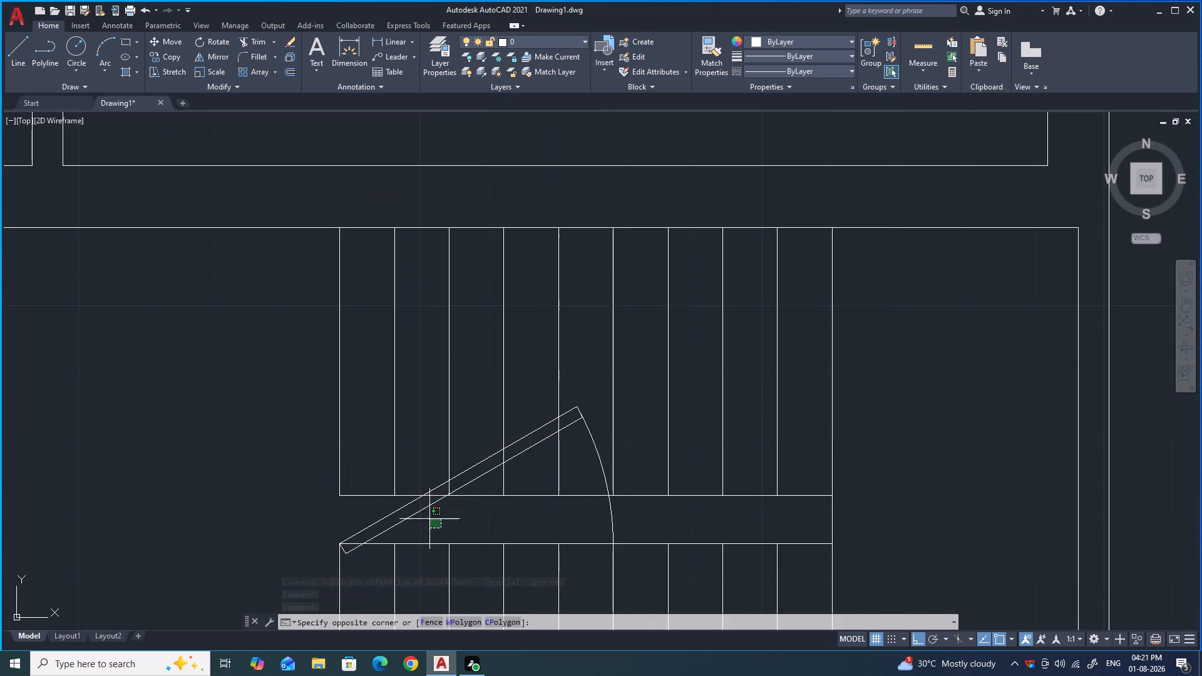
{"action": "left_click", "coordinate": [395, 505]}
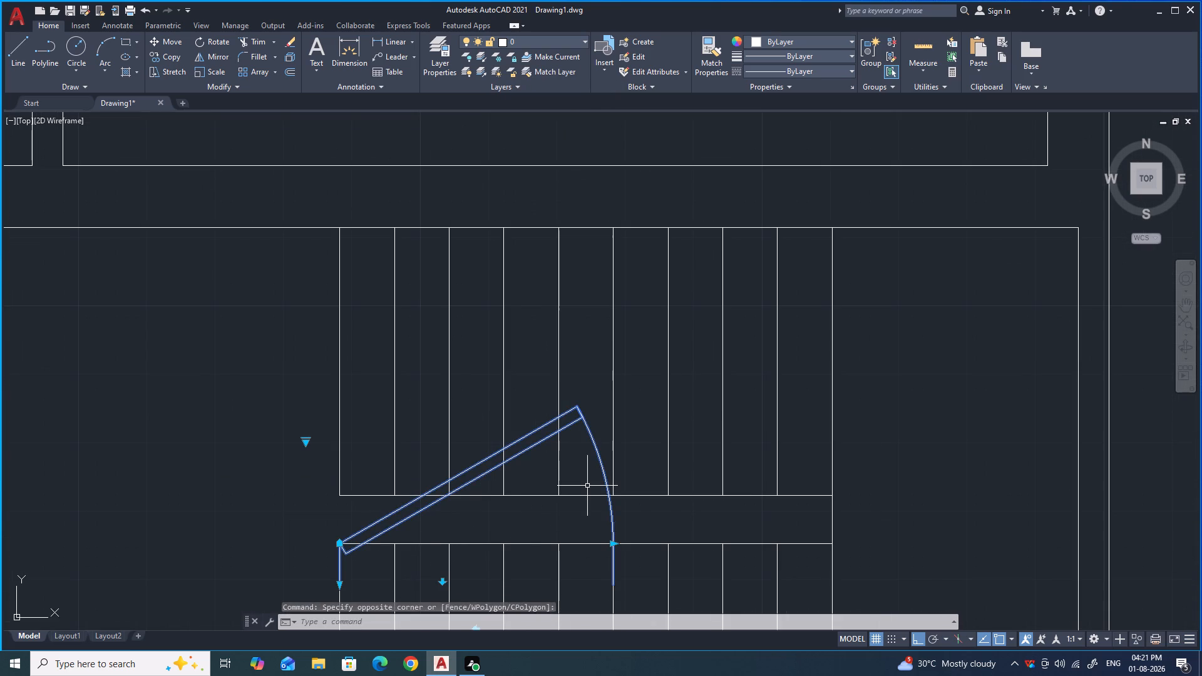
{"action": "key", "text": "Delete"}
Set the door block above the plan to Open 90º.
{"action": "scroll", "coordinate": [567, 467], "scroll_direction": "down", "scroll_amount": 6}
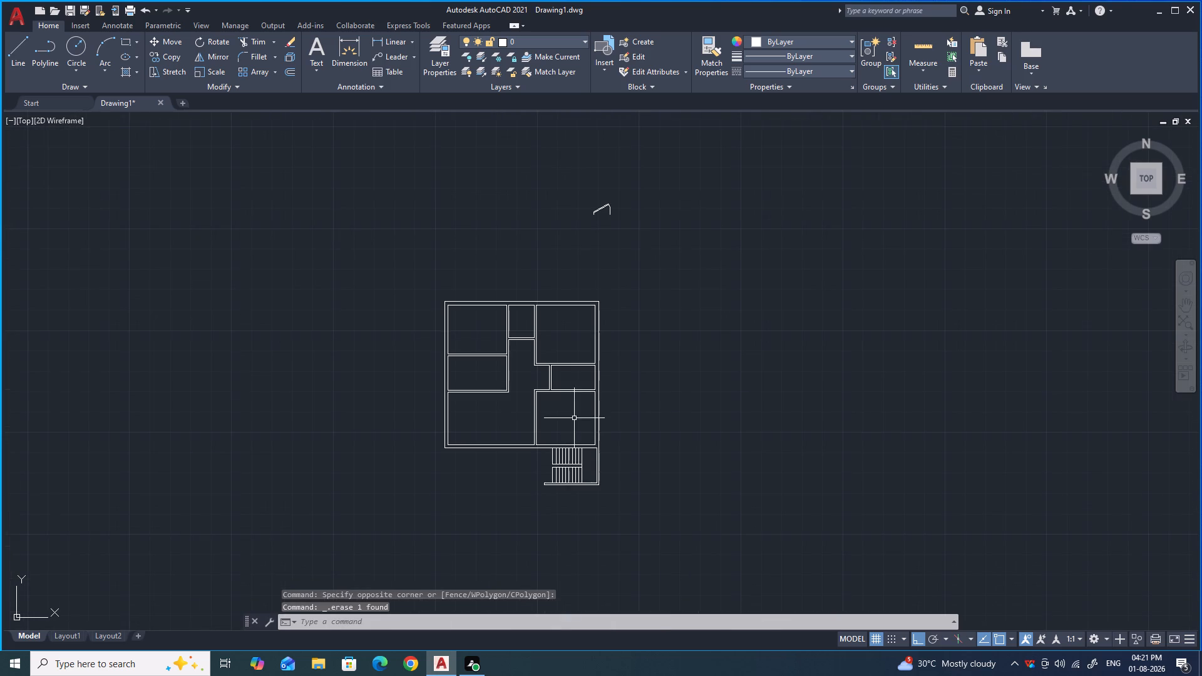
{"action": "scroll", "coordinate": [576, 195], "scroll_direction": "up", "scroll_amount": 2}
{"action": "scroll", "coordinate": [650, 233], "scroll_direction": "up", "scroll_amount": 3}
{"action": "left_click", "coordinate": [729, 305]}
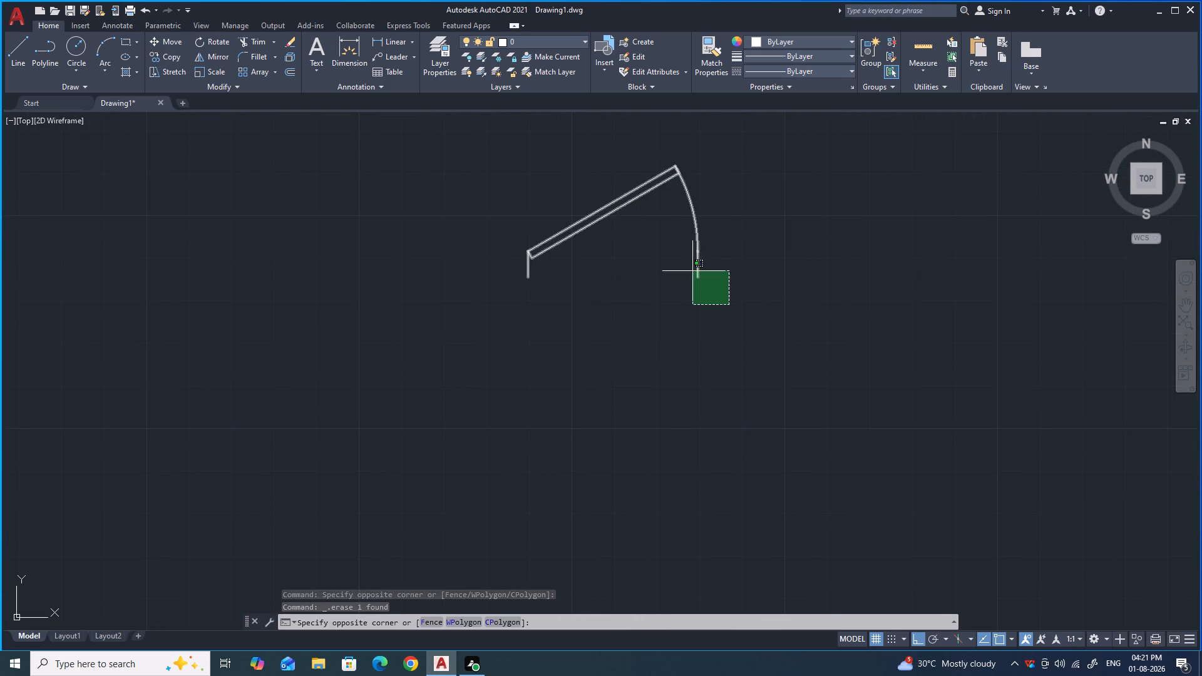
{"action": "left_click", "coordinate": [485, 156]}
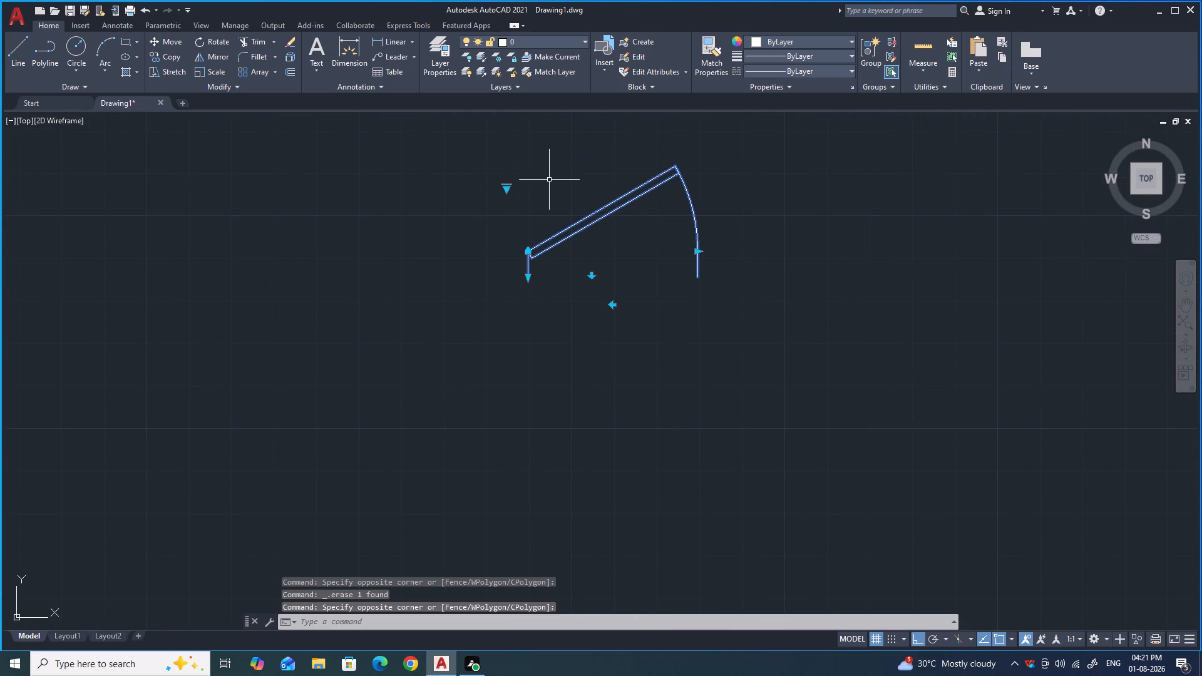
{"action": "left_click", "coordinate": [508, 188]}
{"action": "left_click", "coordinate": [539, 238]}
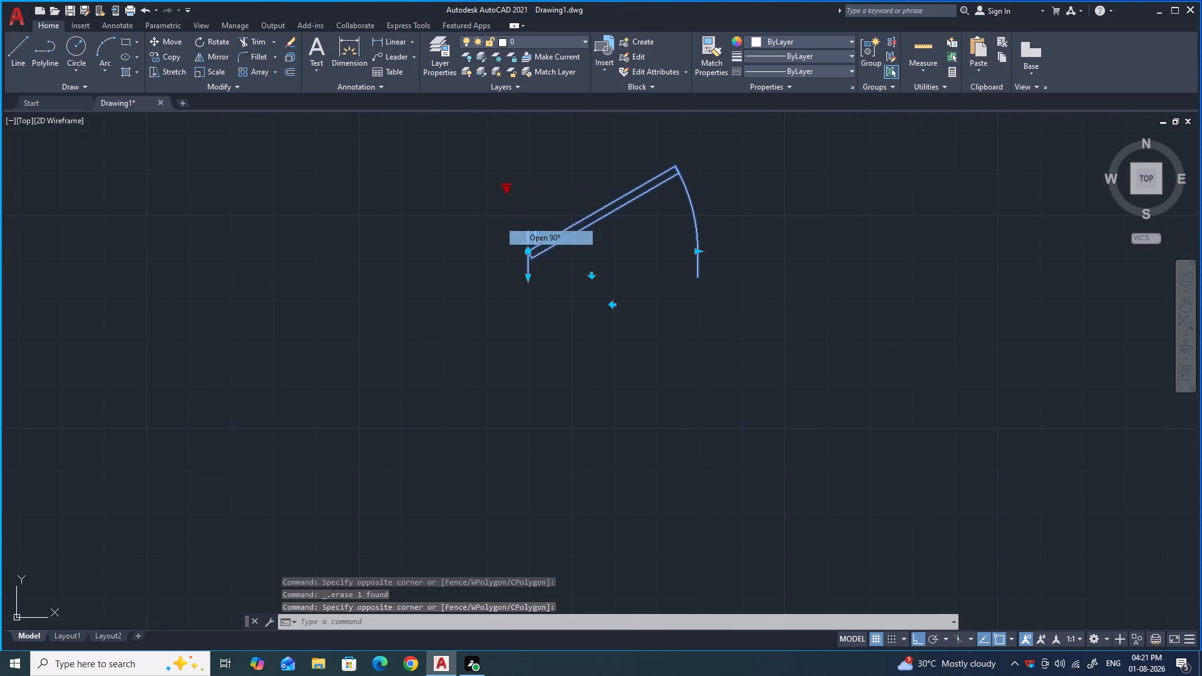
{"action": "scroll", "coordinate": [587, 280], "scroll_direction": "down", "scroll_amount": 2}
{"action": "key", "text": "Escape"}
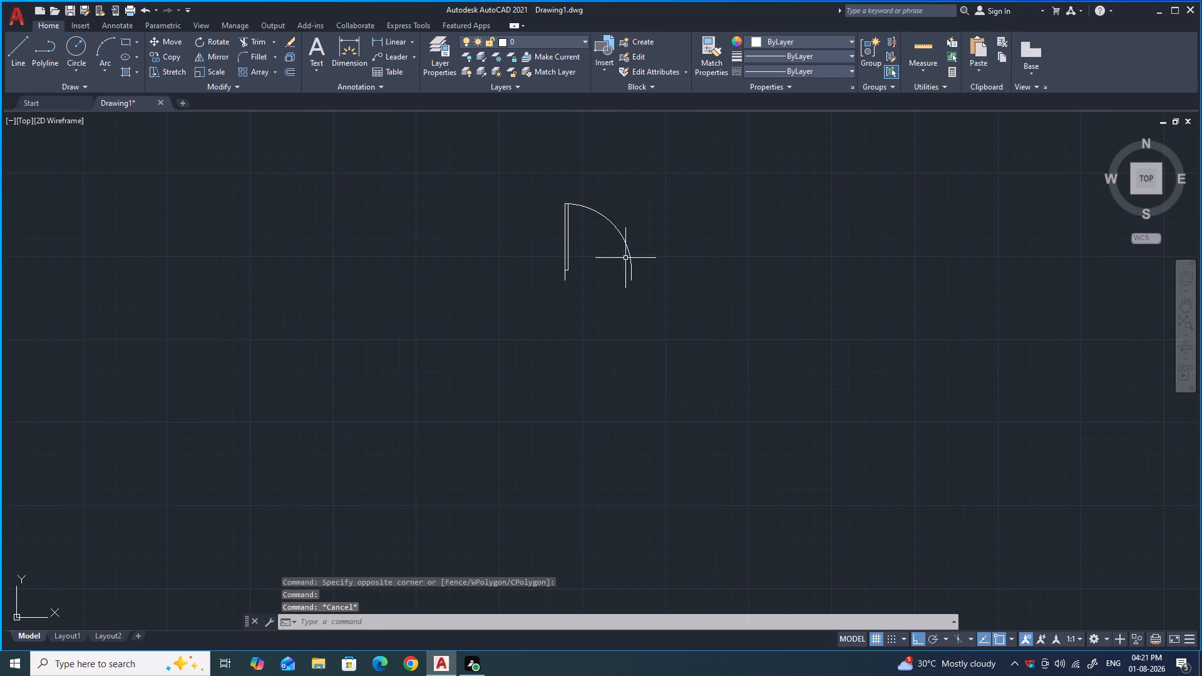
Create two new layers named WALLS and WINDOWS.
{"action": "scroll", "coordinate": [625, 258], "scroll_direction": "down", "scroll_amount": 2}
{"action": "scroll", "coordinate": [572, 219], "scroll_direction": "down", "scroll_amount": 1}
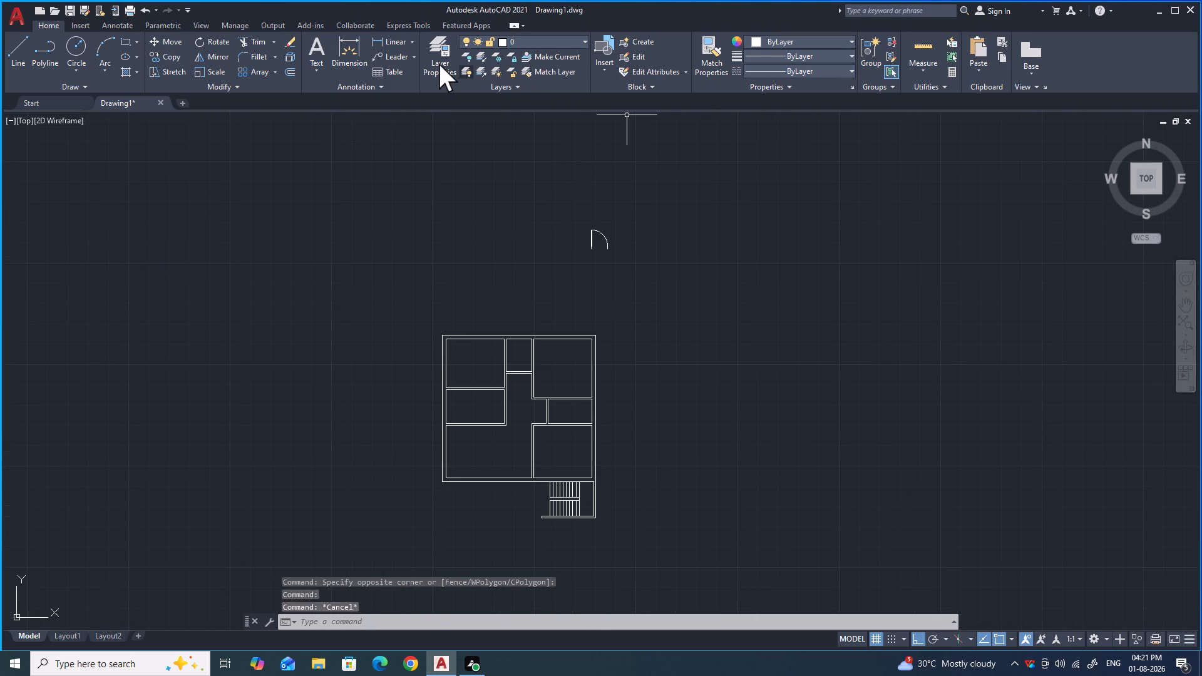
{"action": "left_click", "coordinate": [439, 63]}
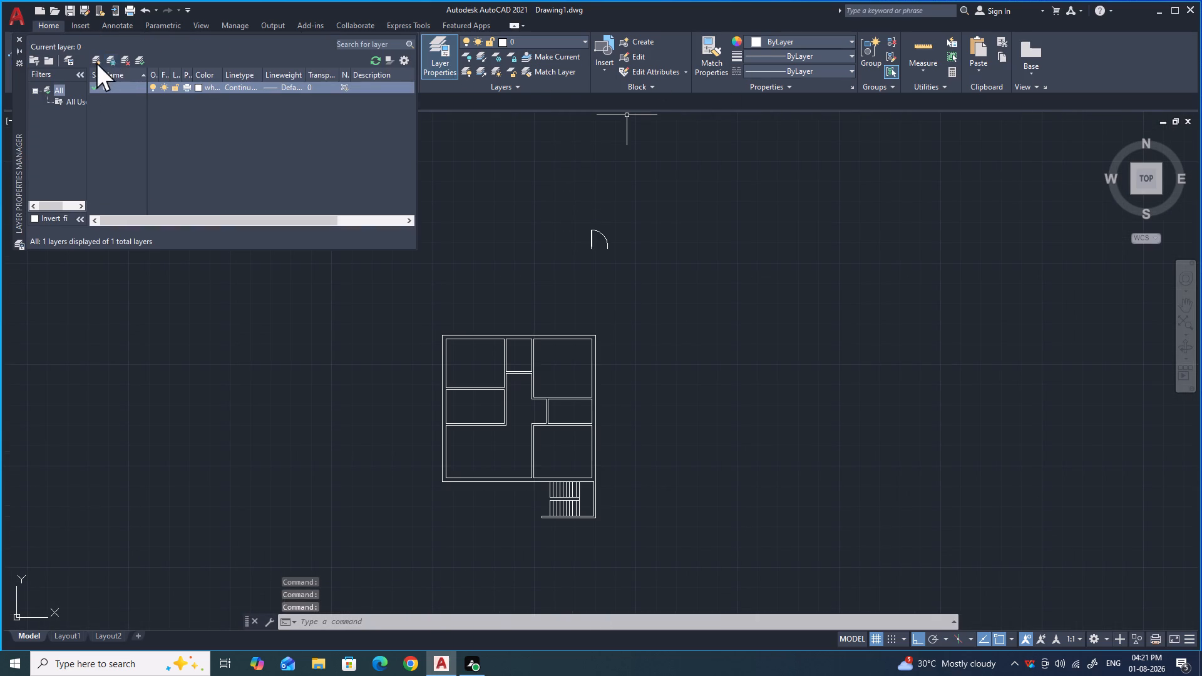
{"action": "left_click", "coordinate": [96, 59]}
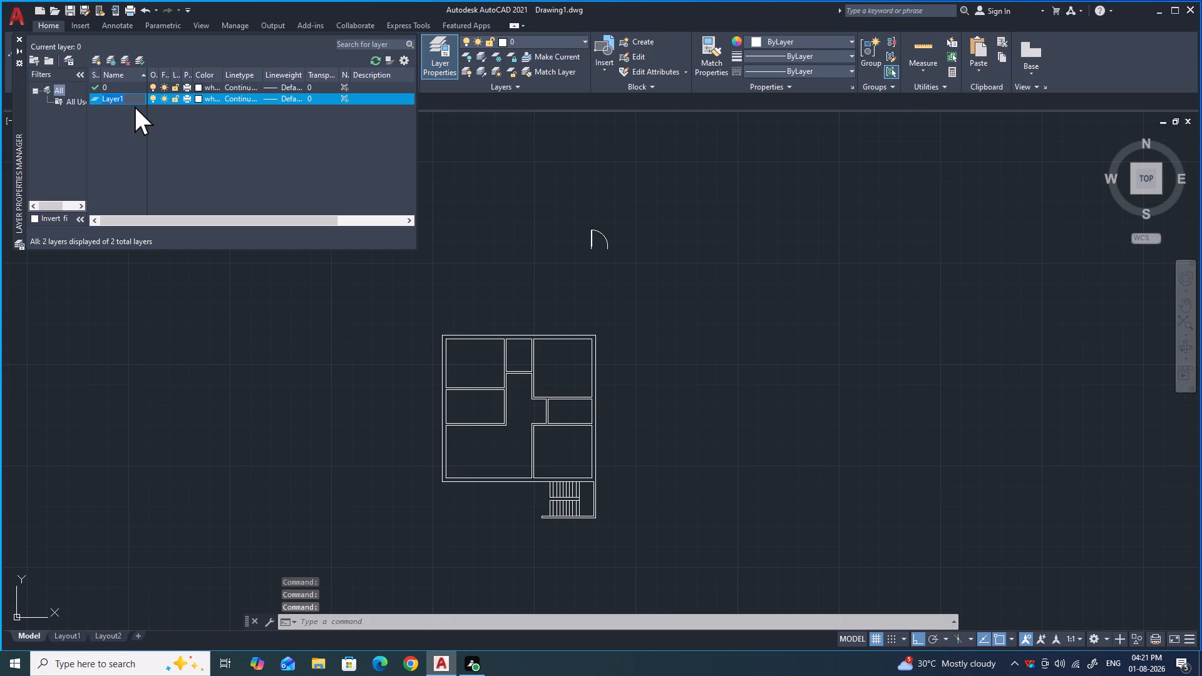
{"action": "key", "text": "BackSpace"}
{"action": "type", "text": "WALLS"}
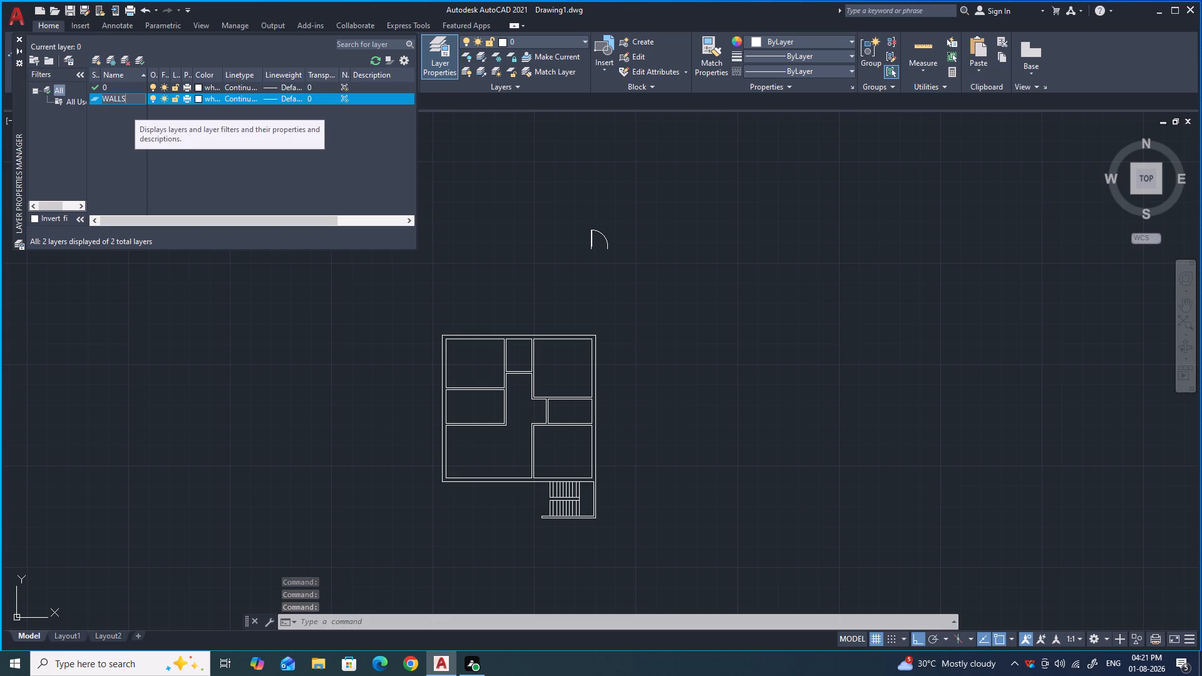
{"action": "key", "text": "Return"}
{"action": "key", "text": "Return"}
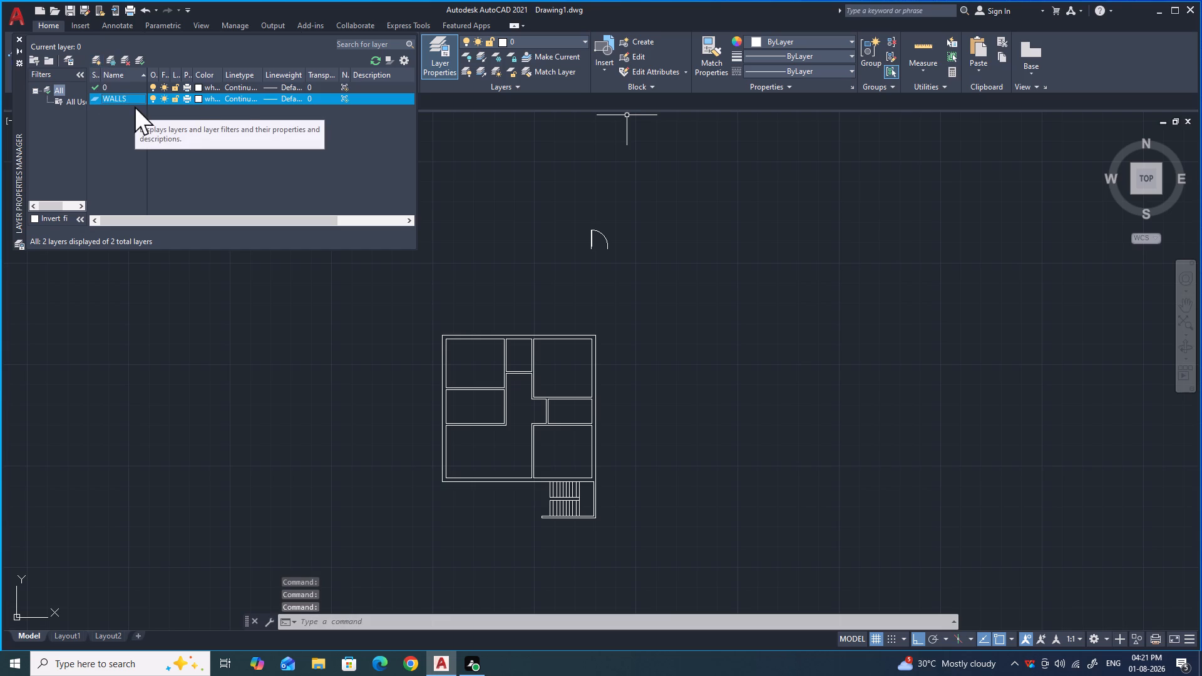
{"action": "key", "text": "BackSpace"}
{"action": "type", "text": "WINS"}
{"action": "key", "text": "BackSpace"}
{"action": "type", "text": "DOWS"}
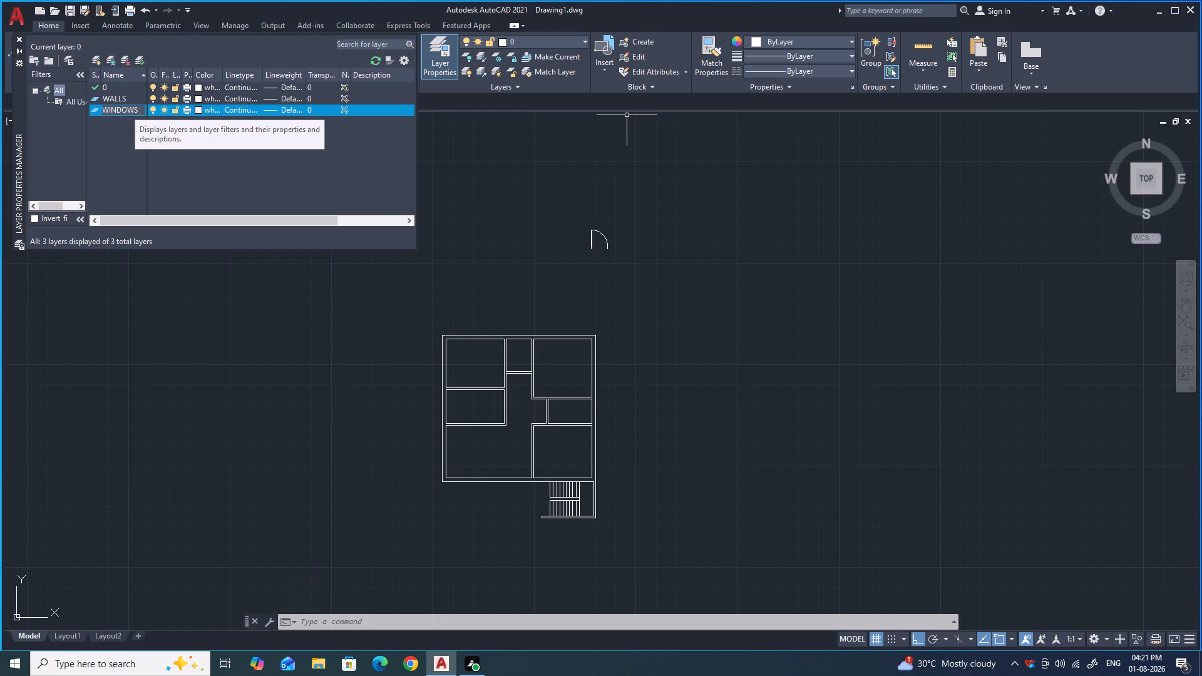
{"action": "key", "text": "Return"}
Create three more layers named DOORS, DIMENSIONS and FURNITURES.
{"action": "key", "text": "Return"}
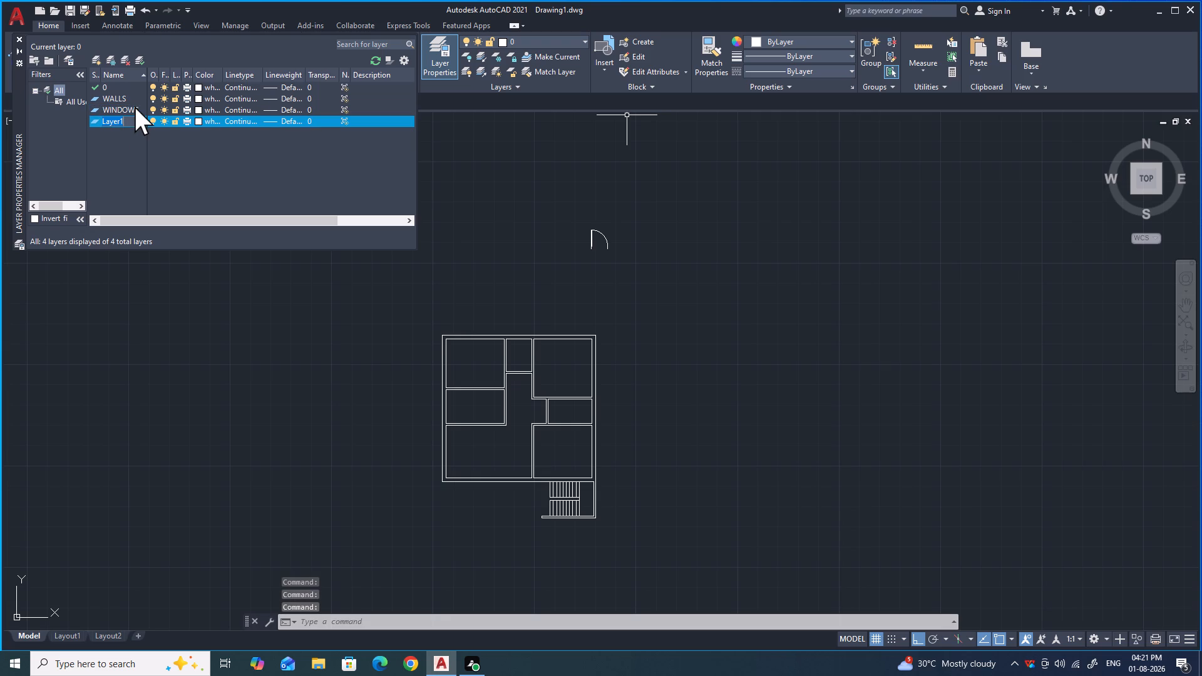
{"action": "key", "text": "BackSpace"}
{"action": "type", "text": "DOORS"}
{"action": "key", "text": "Return"}
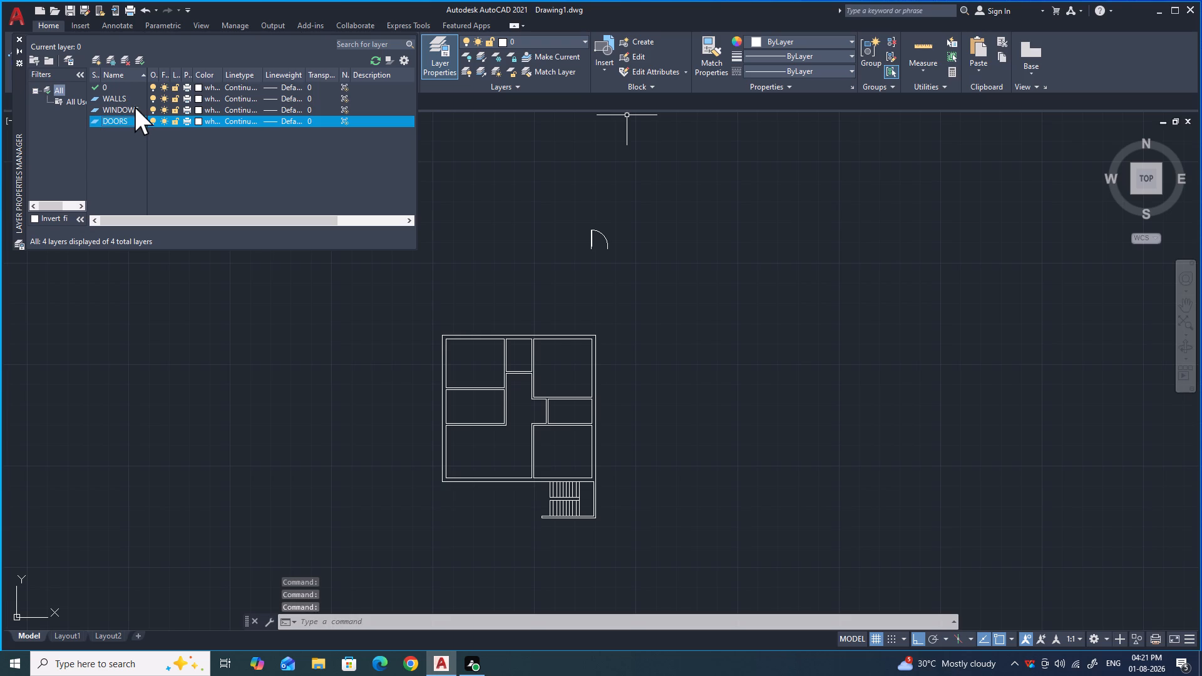
{"action": "key", "text": "Return"}
{"action": "key", "text": "BackSpace"}
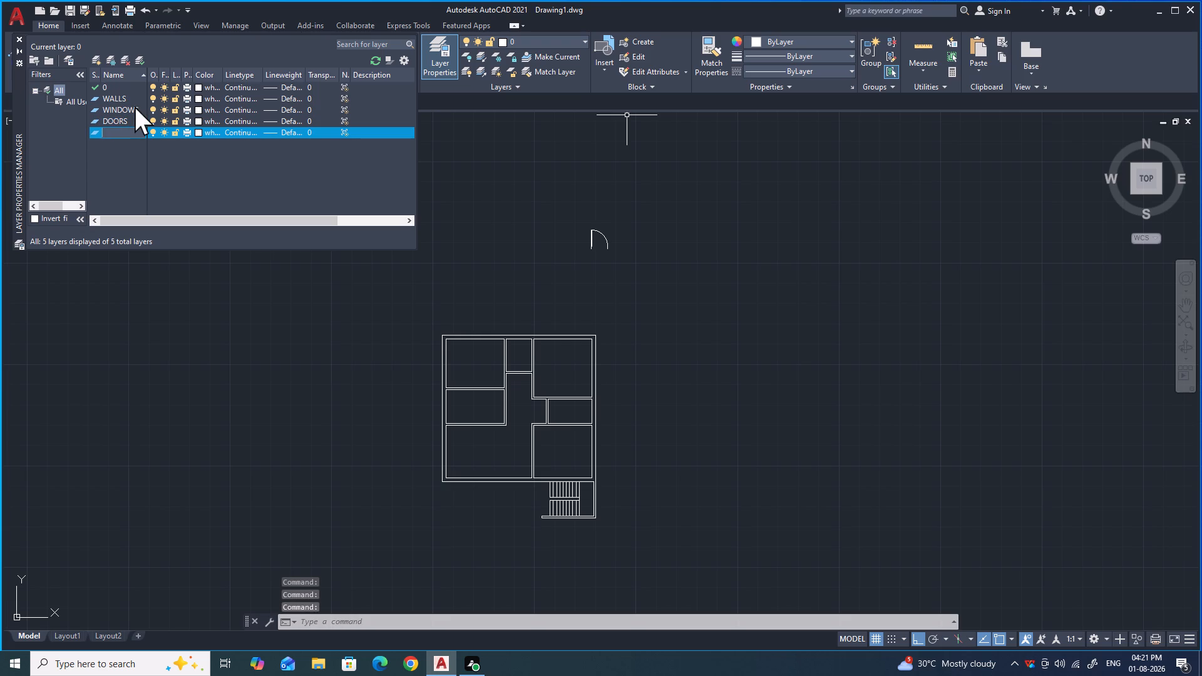
{"action": "type", "text": "DIMENSIONS"}
{"action": "key", "text": "Return"}
{"action": "key", "text": "Return"}
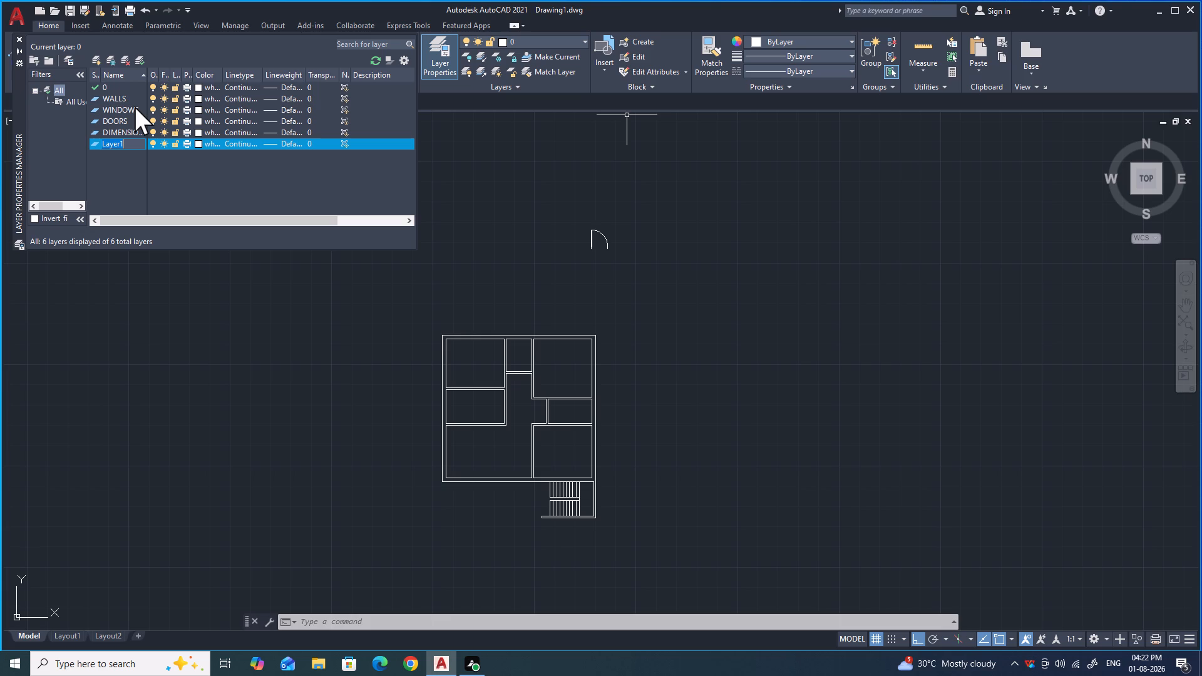
{"action": "key", "text": "BackSpace"}
{"action": "type", "text": "FURNITURE"}
{"action": "key", "text": "s"}
{"action": "key", "text": "Return"}
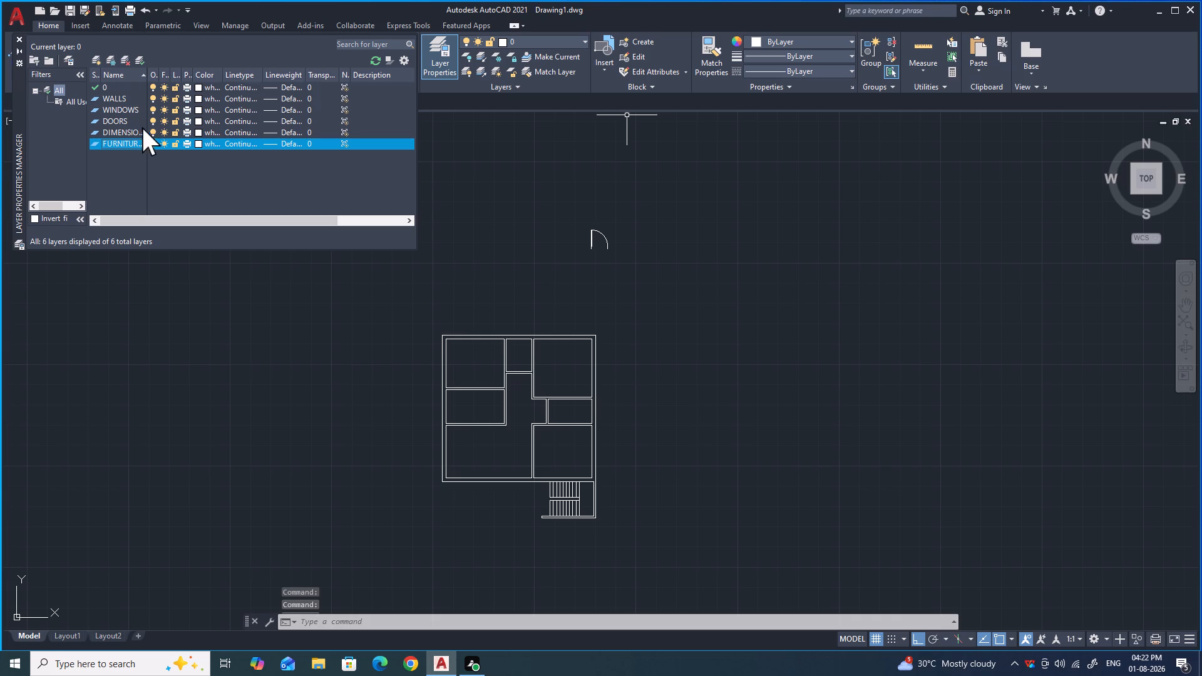
Assign layer colours: cyan for WINDOWS, red for DOORS and green for DIMENSIONS.
{"action": "left_click", "coordinate": [200, 109]}
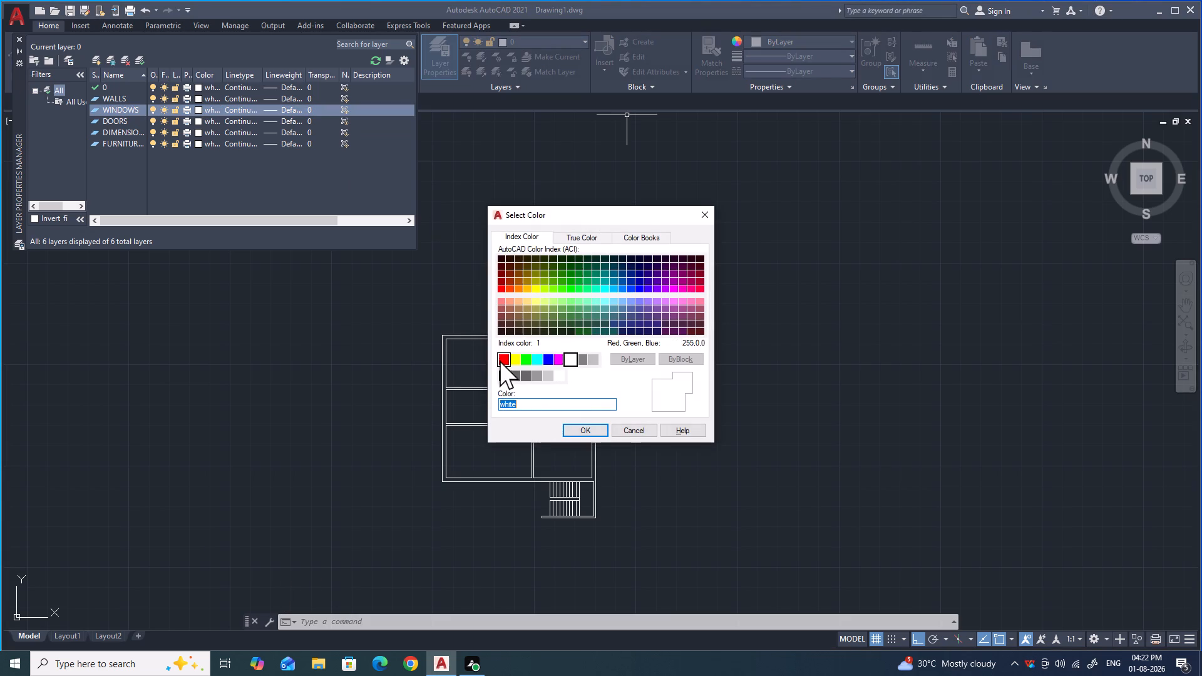
{"action": "left_click", "coordinate": [538, 360]}
{"action": "left_click", "coordinate": [593, 430]}
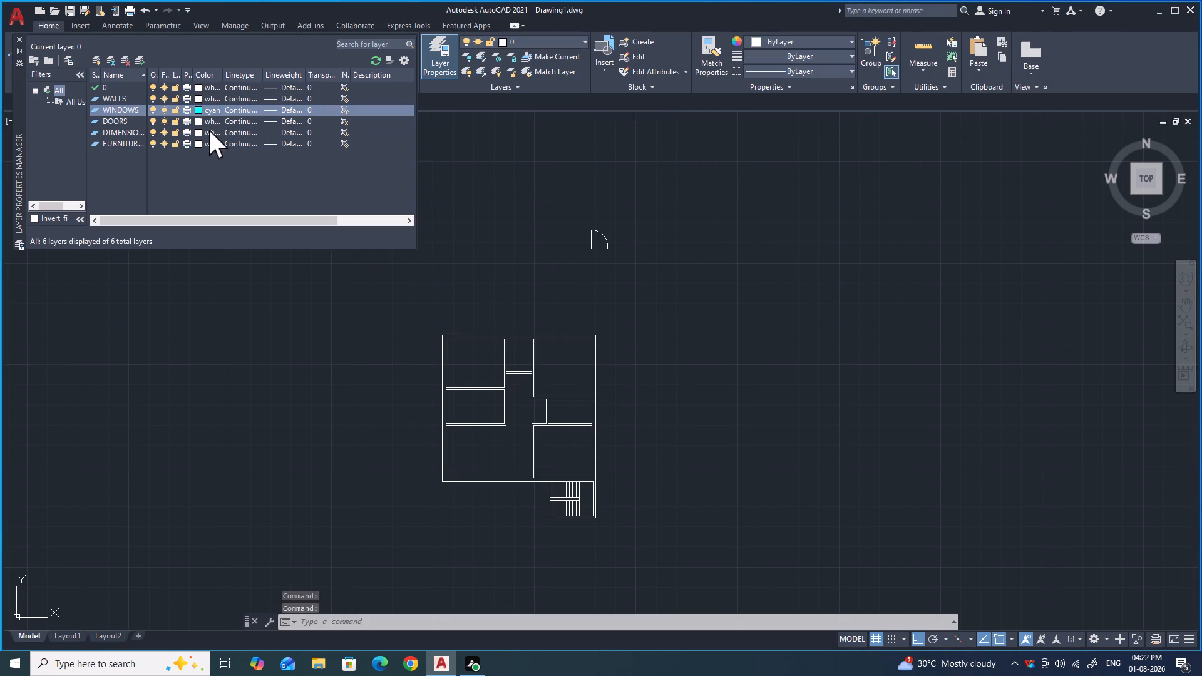
{"action": "left_click", "coordinate": [195, 120]}
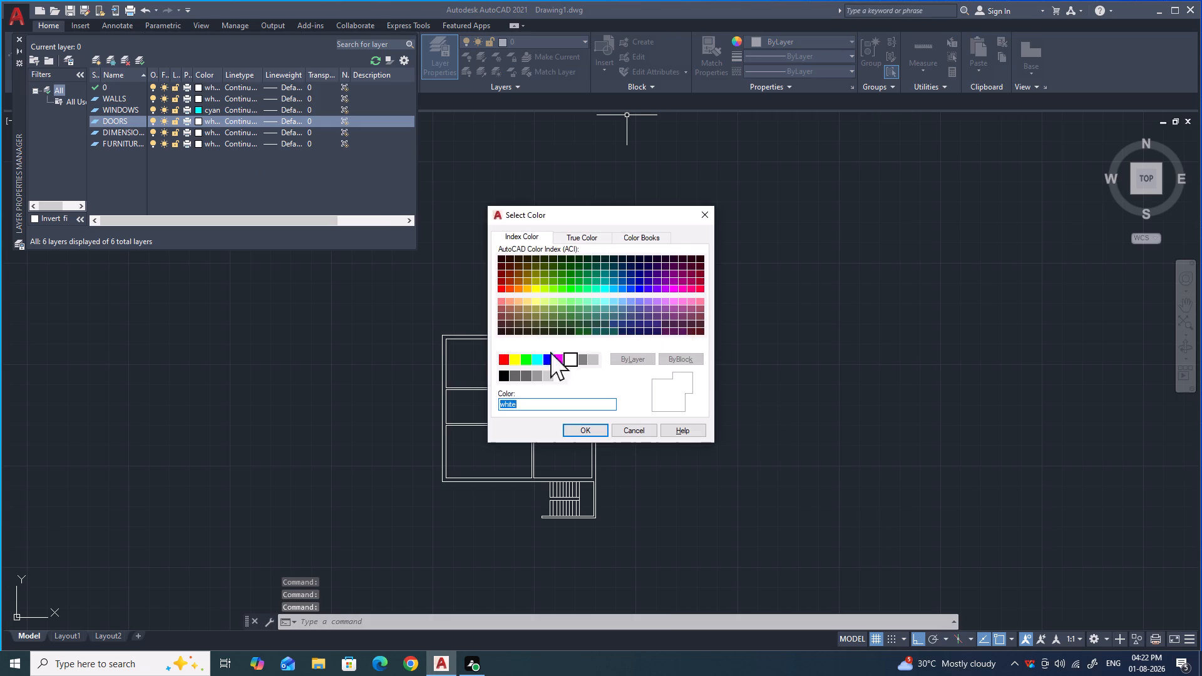
{"action": "left_click", "coordinate": [507, 359]}
{"action": "left_click", "coordinate": [585, 428]}
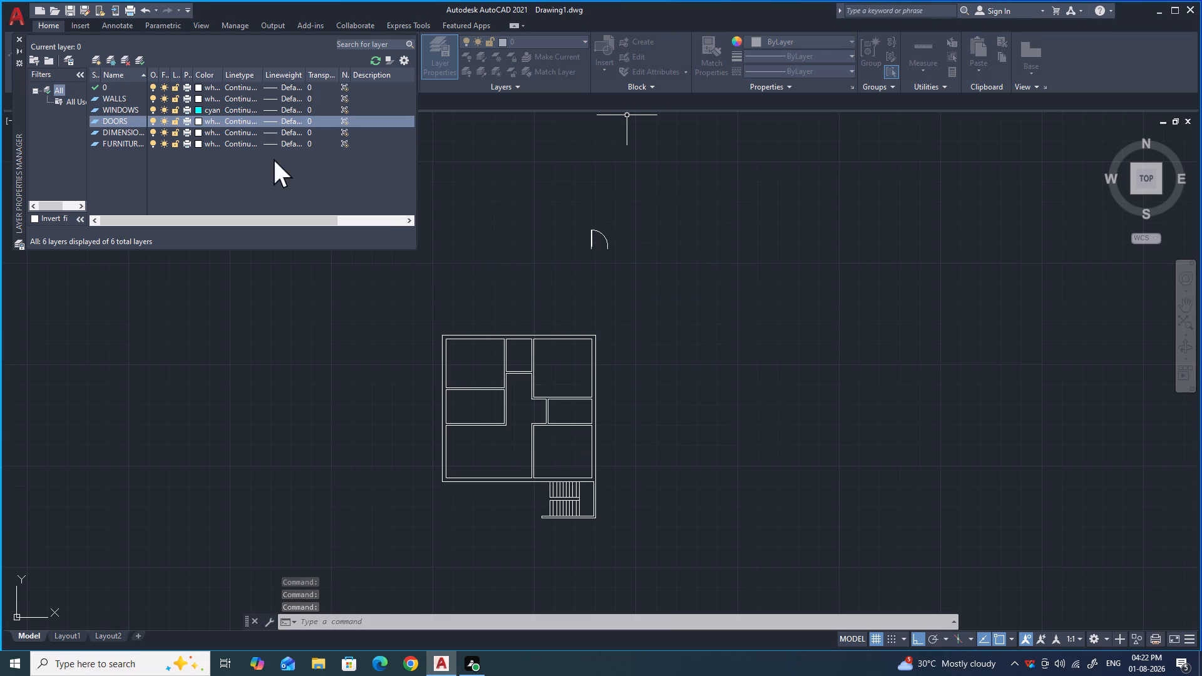
{"action": "left_click", "coordinate": [197, 130]}
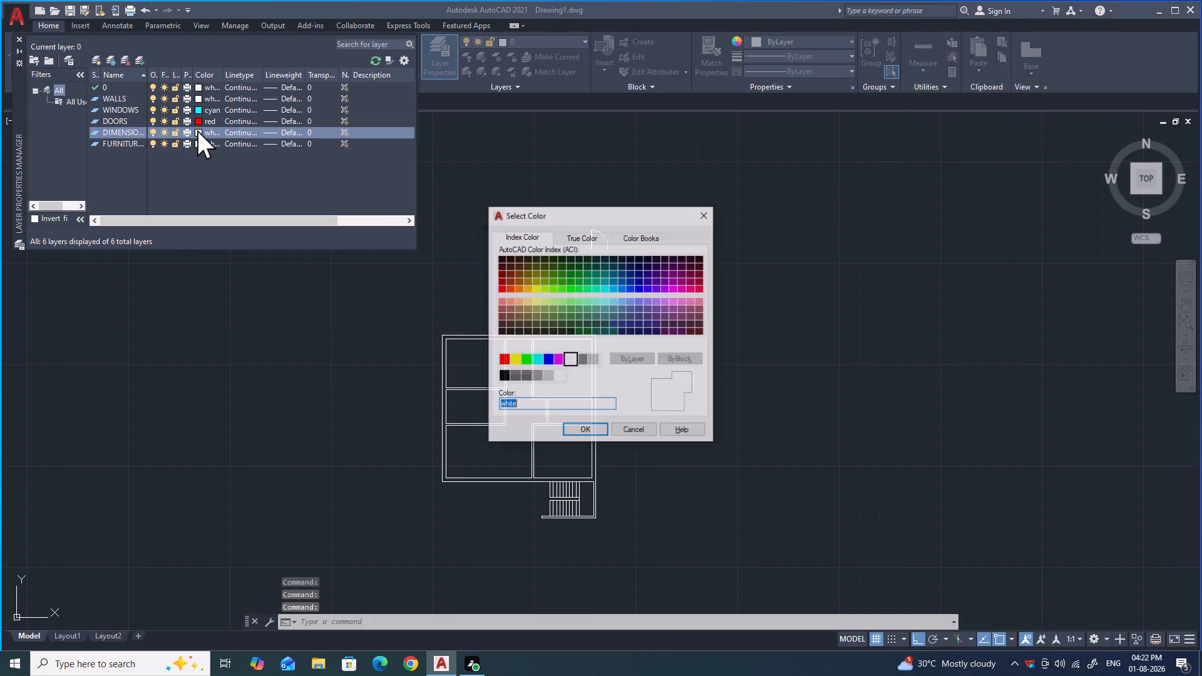
{"action": "left_click", "coordinate": [536, 359]}
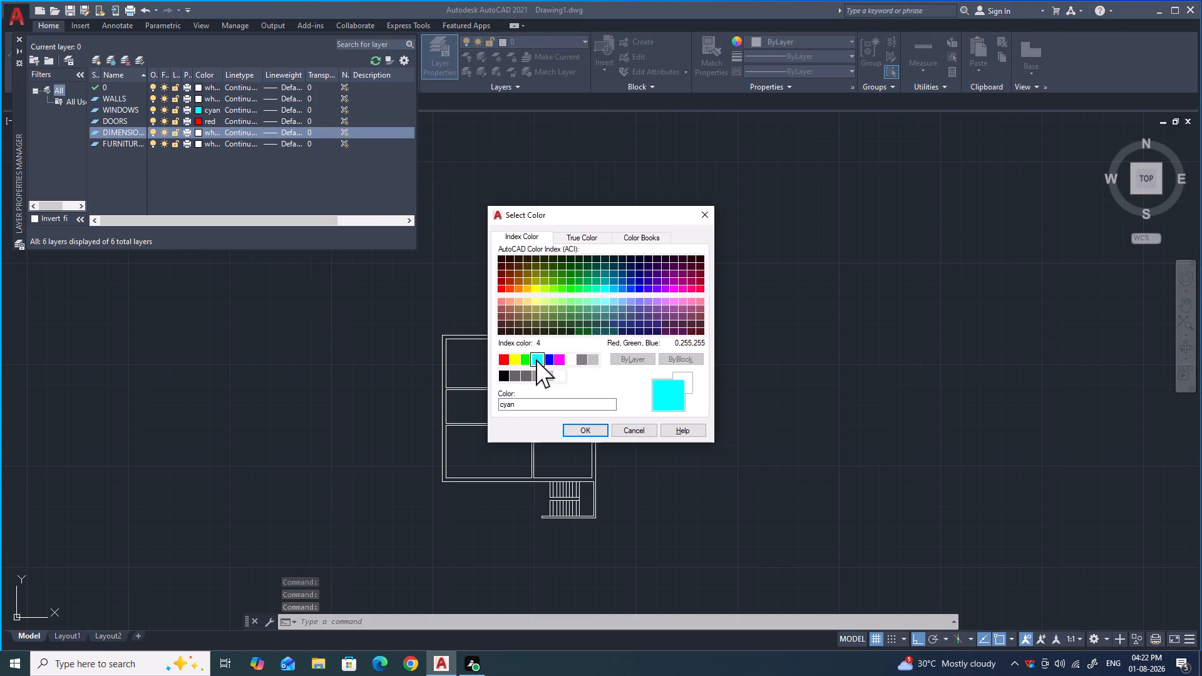
{"action": "left_click", "coordinate": [527, 359]}
{"action": "left_click", "coordinate": [580, 429]}
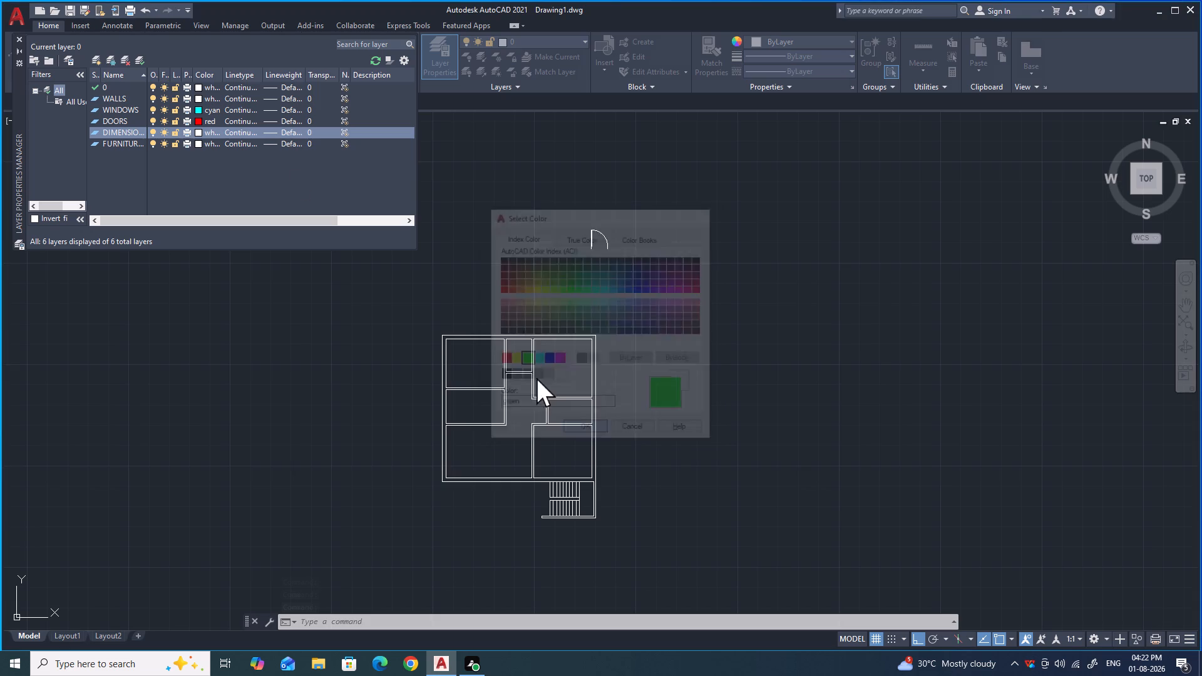
Set the FURNITURES layer colour to yellow.
{"action": "left_click", "coordinate": [199, 143]}
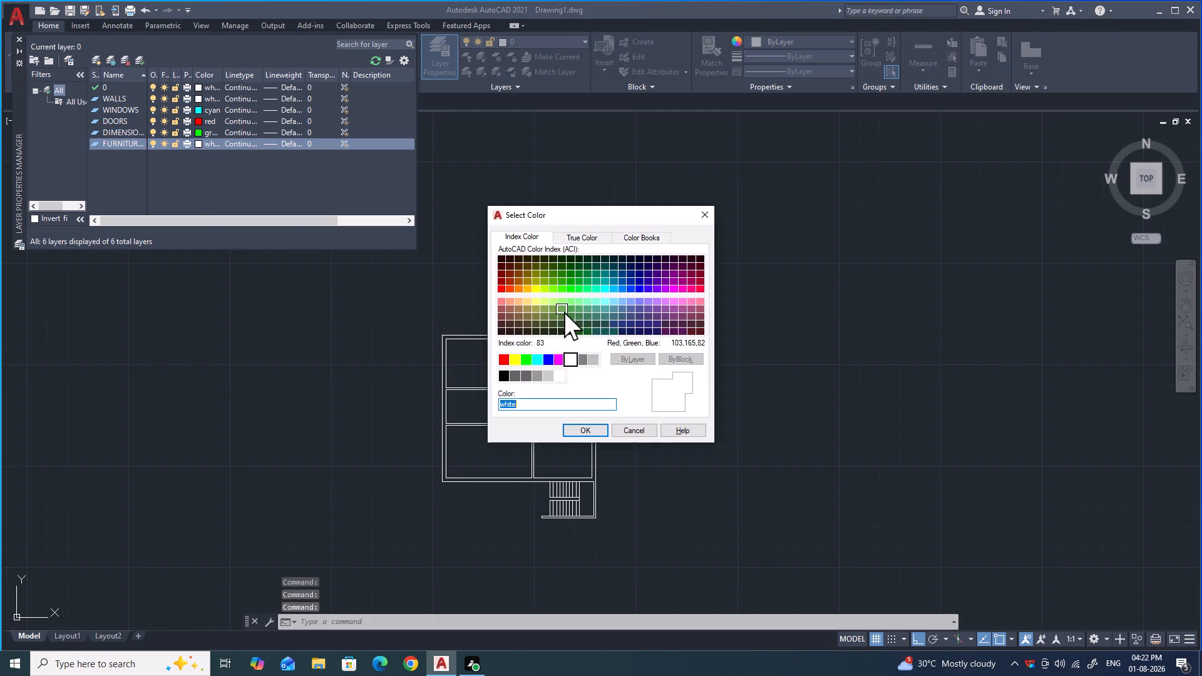
{"action": "left_click", "coordinate": [514, 359]}
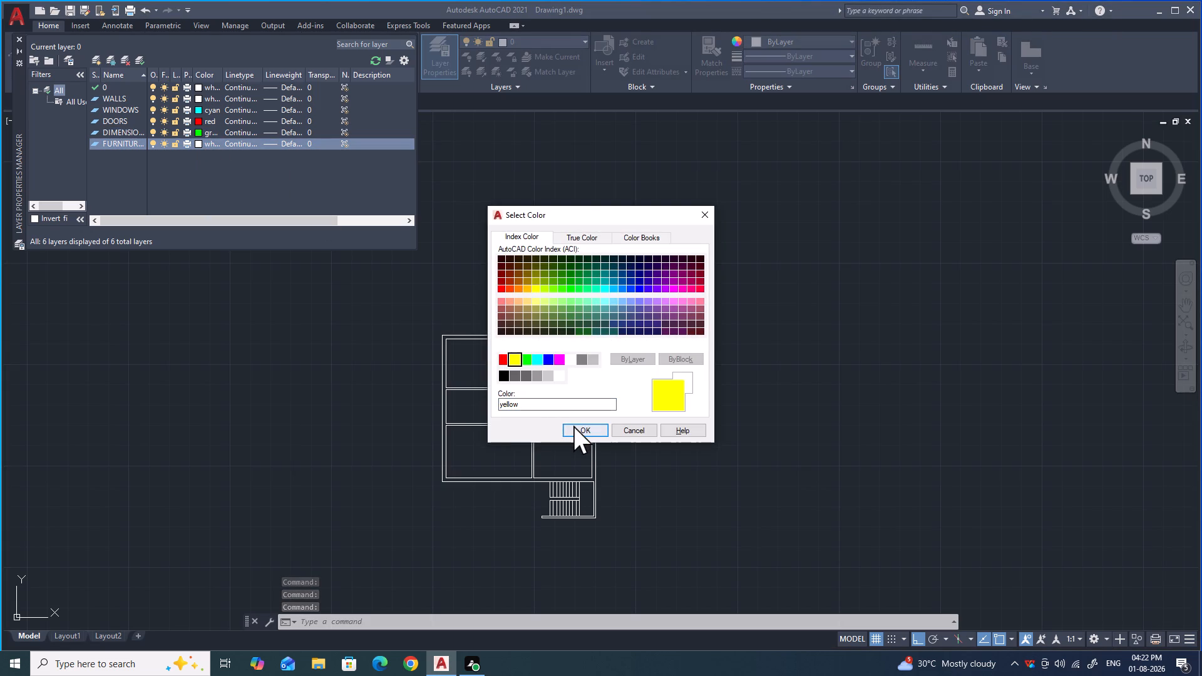
{"action": "left_click", "coordinate": [573, 426]}
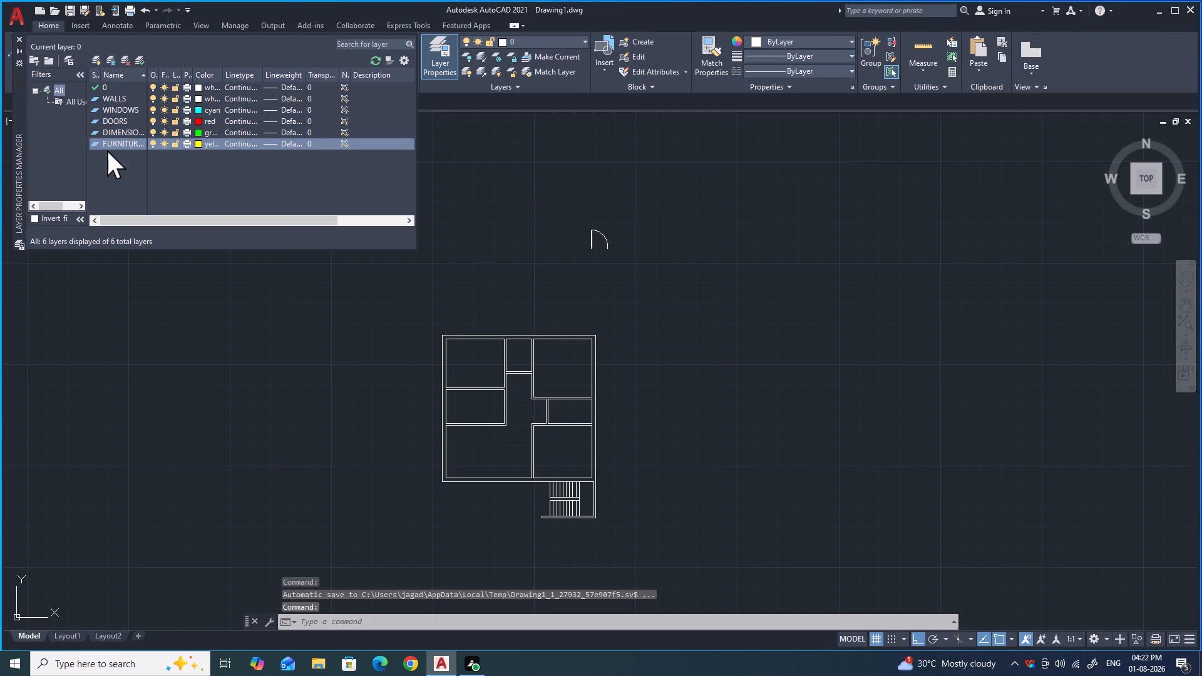
Create a new layer named STAIRS and set its colour to magenta.
{"action": "left_click", "coordinate": [94, 58]}
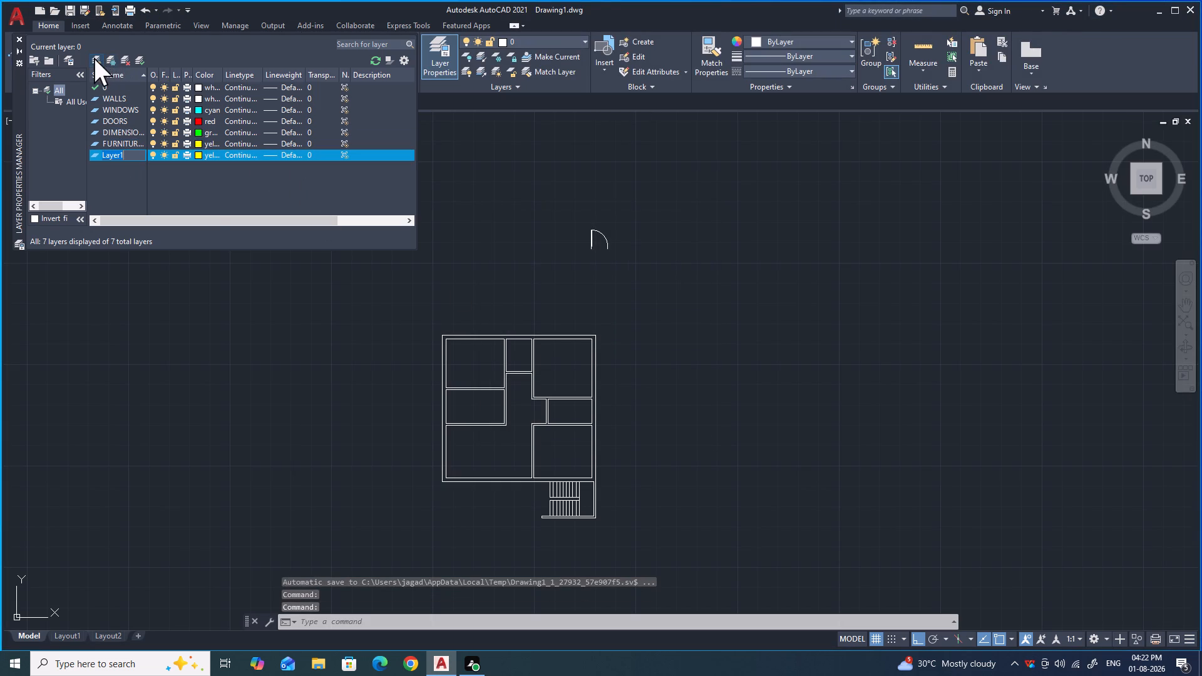
{"action": "key", "text": "BackSpace"}
{"action": "type", "text": "STAIRS"}
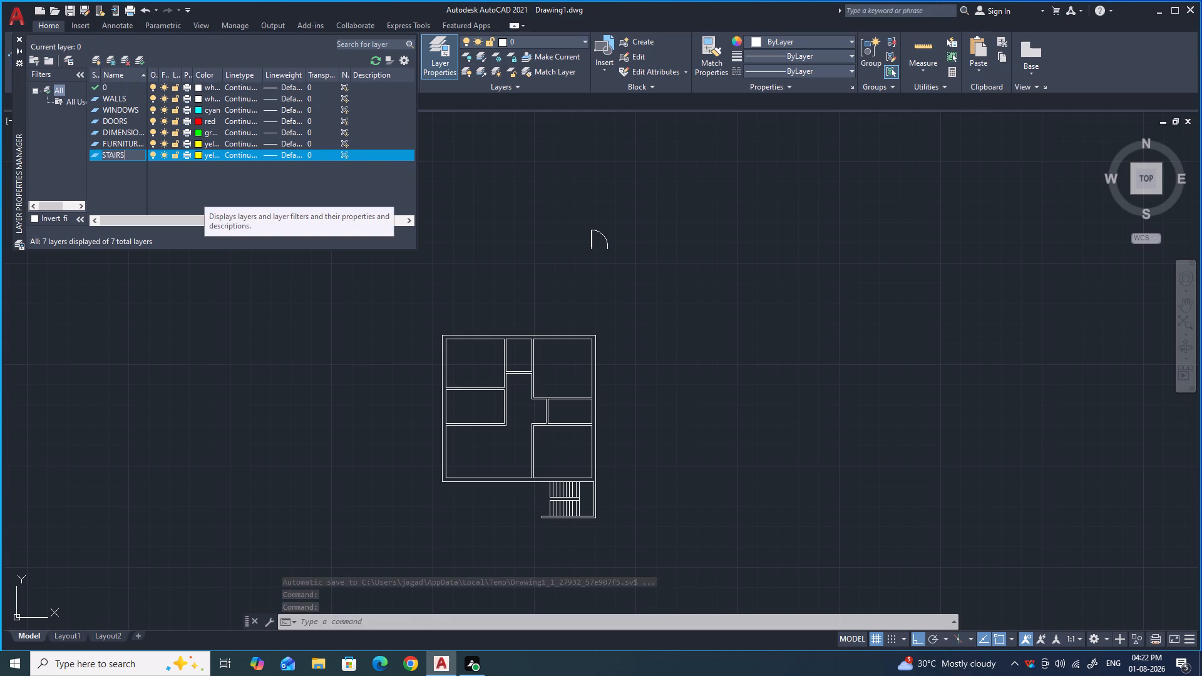
{"action": "left_click", "coordinate": [200, 155]}
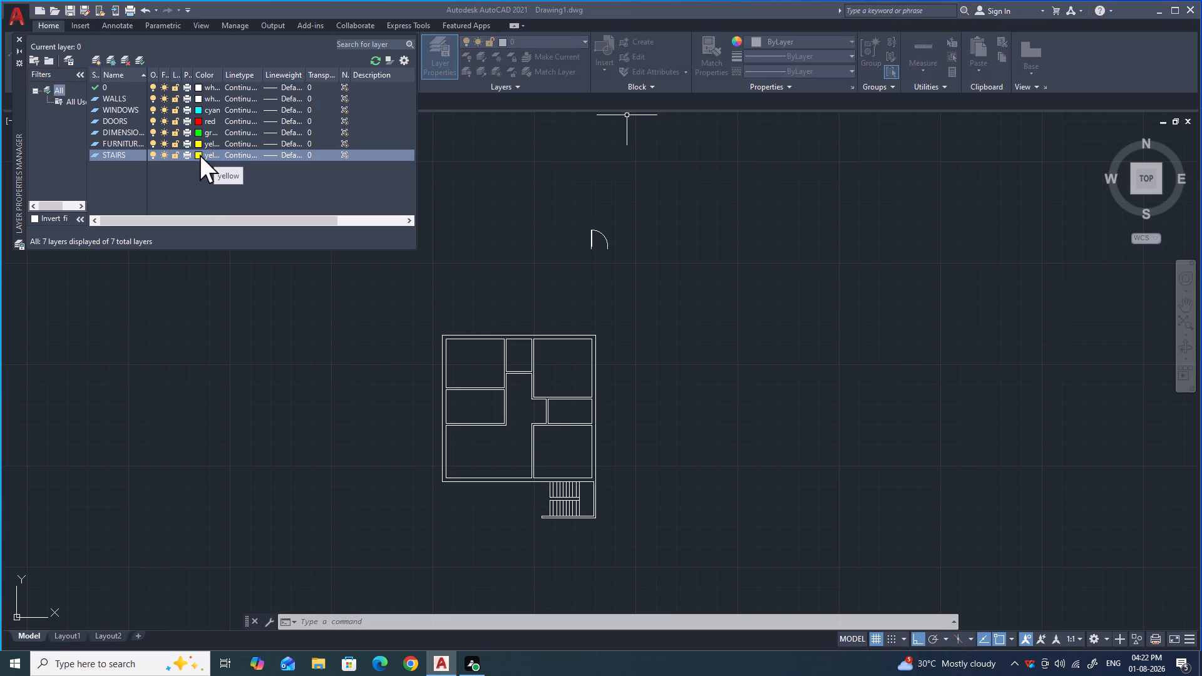
{"action": "left_click", "coordinate": [557, 361]}
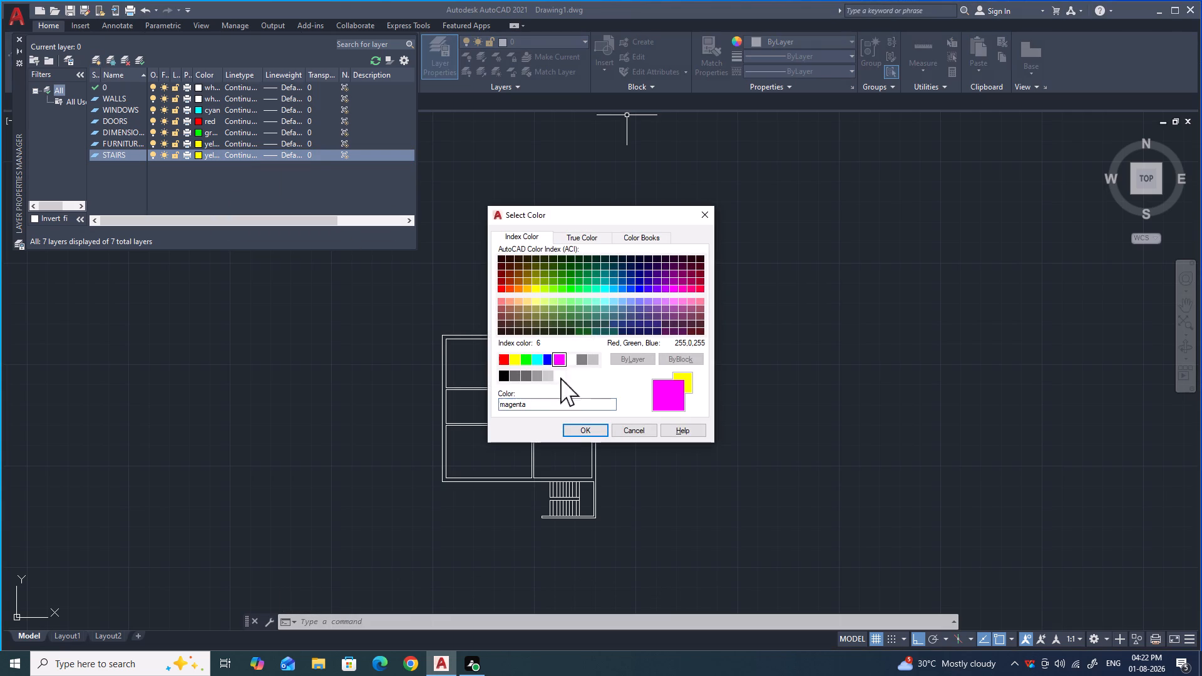
{"action": "left_click", "coordinate": [572, 427]}
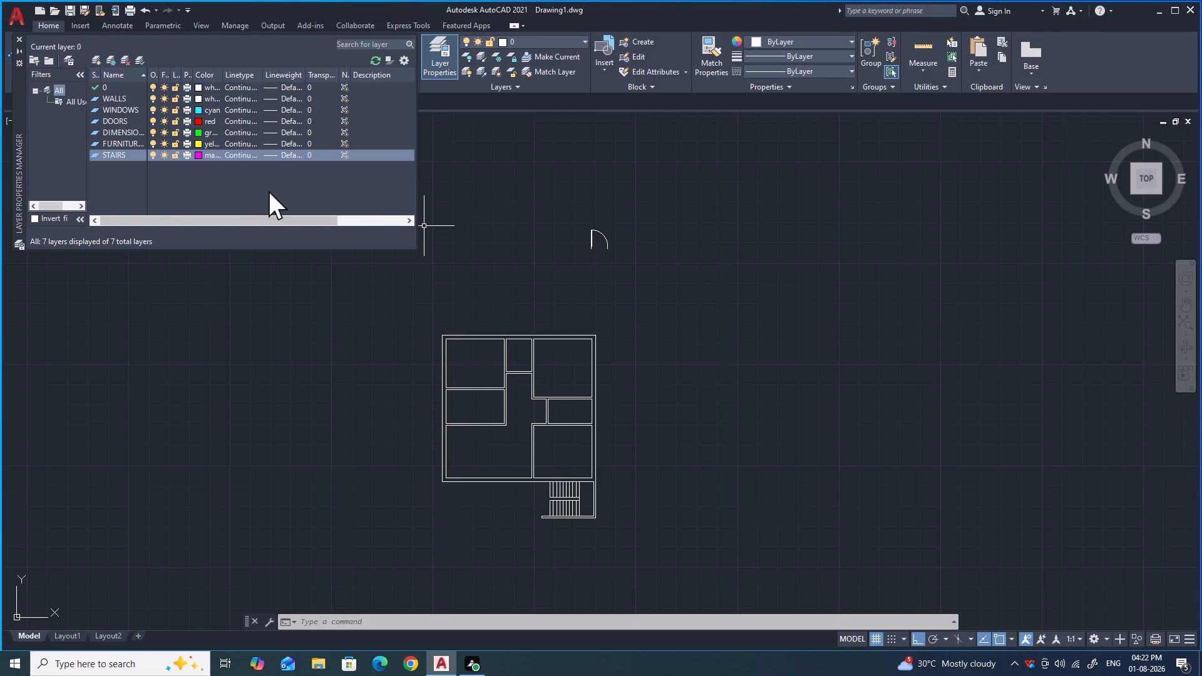
{"action": "left_click", "coordinate": [17, 38]}
Make STAIRS the current layer.
{"action": "scroll", "coordinate": [491, 328], "scroll_direction": "down", "scroll_amount": 2}
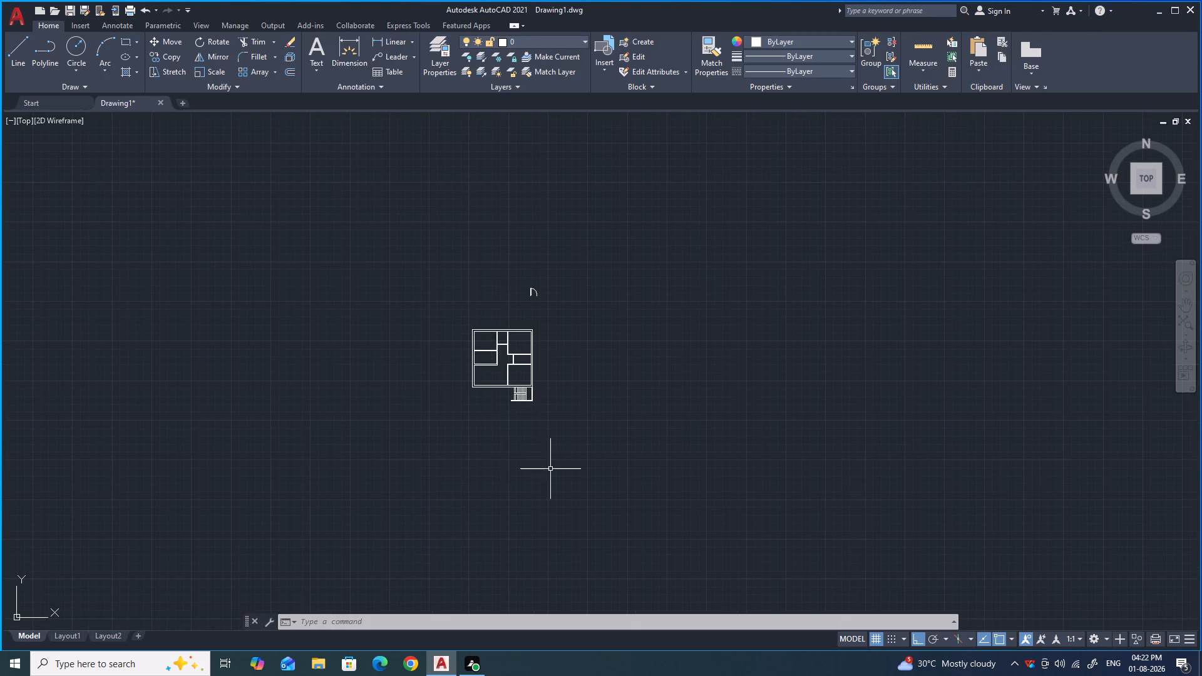
{"action": "scroll", "coordinate": [525, 417], "scroll_direction": "up", "scroll_amount": 4}
{"action": "left_click", "coordinate": [435, 234]}
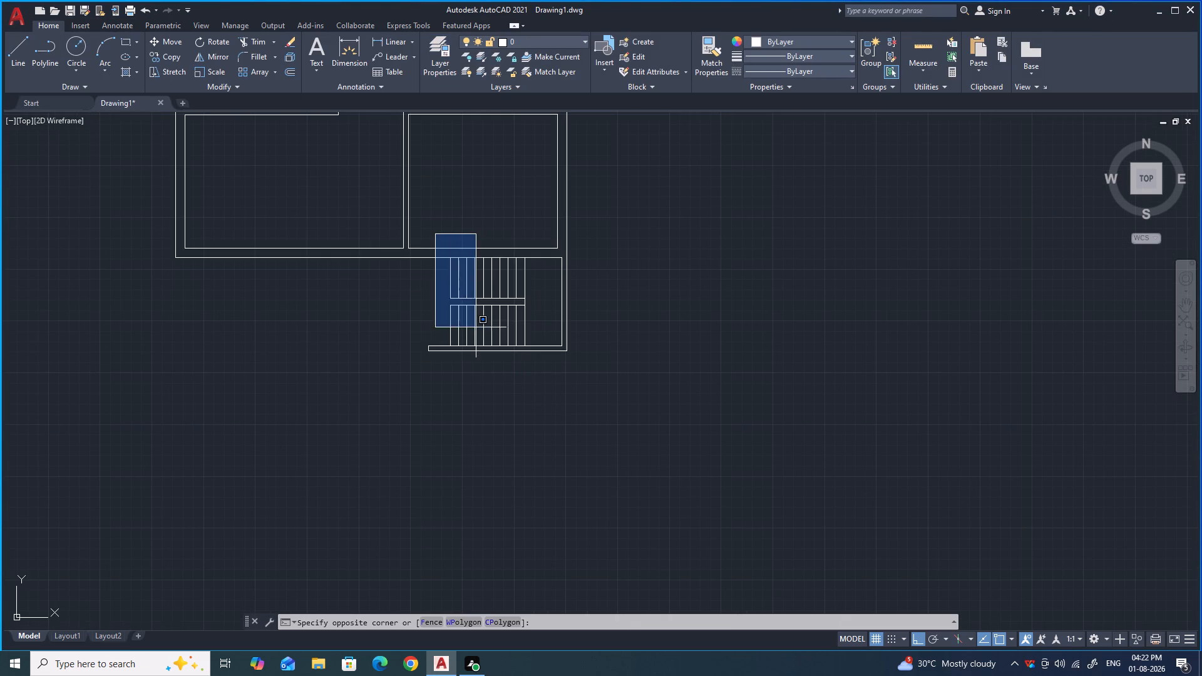
{"action": "left_click", "coordinate": [551, 381]}
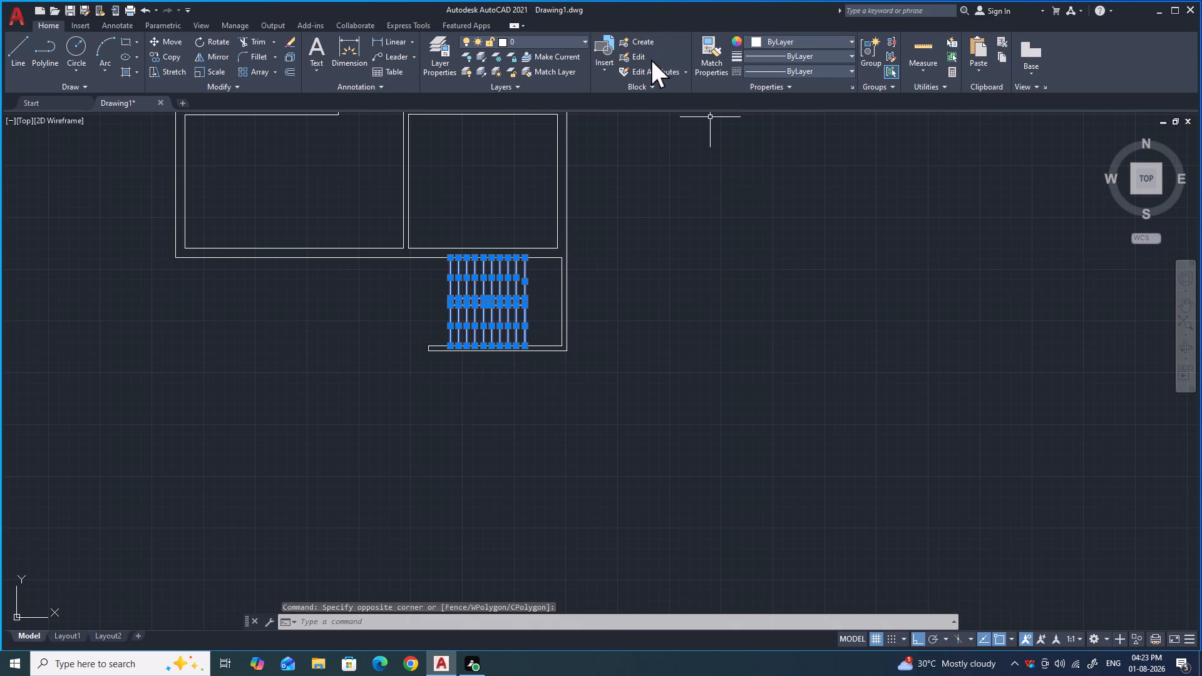
{"action": "left_click", "coordinate": [436, 70]}
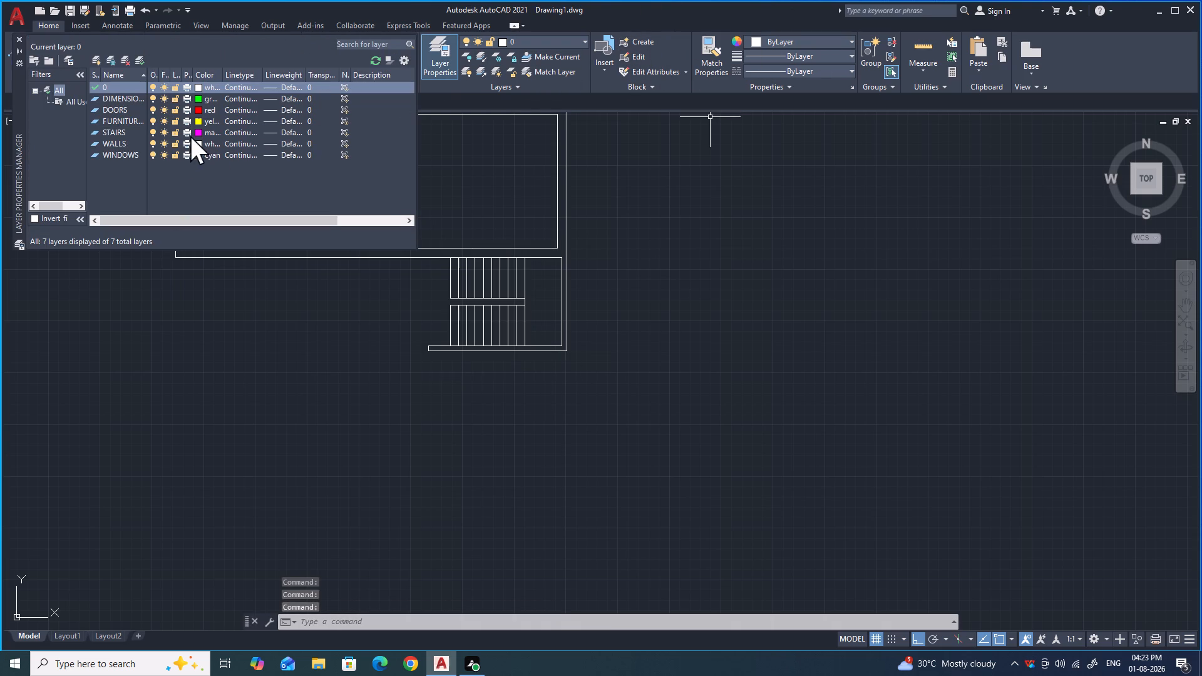
{"action": "left_click", "coordinate": [536, 36]}
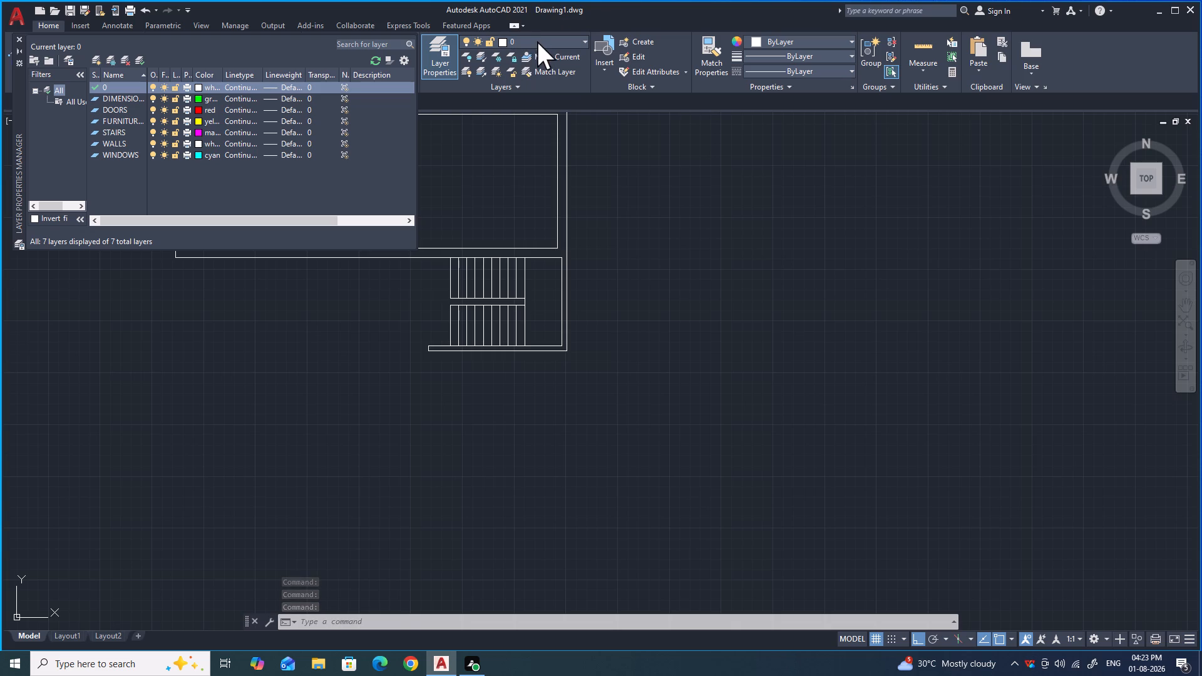
{"action": "left_click", "coordinate": [537, 41]}
{"action": "left_click", "coordinate": [537, 41]}
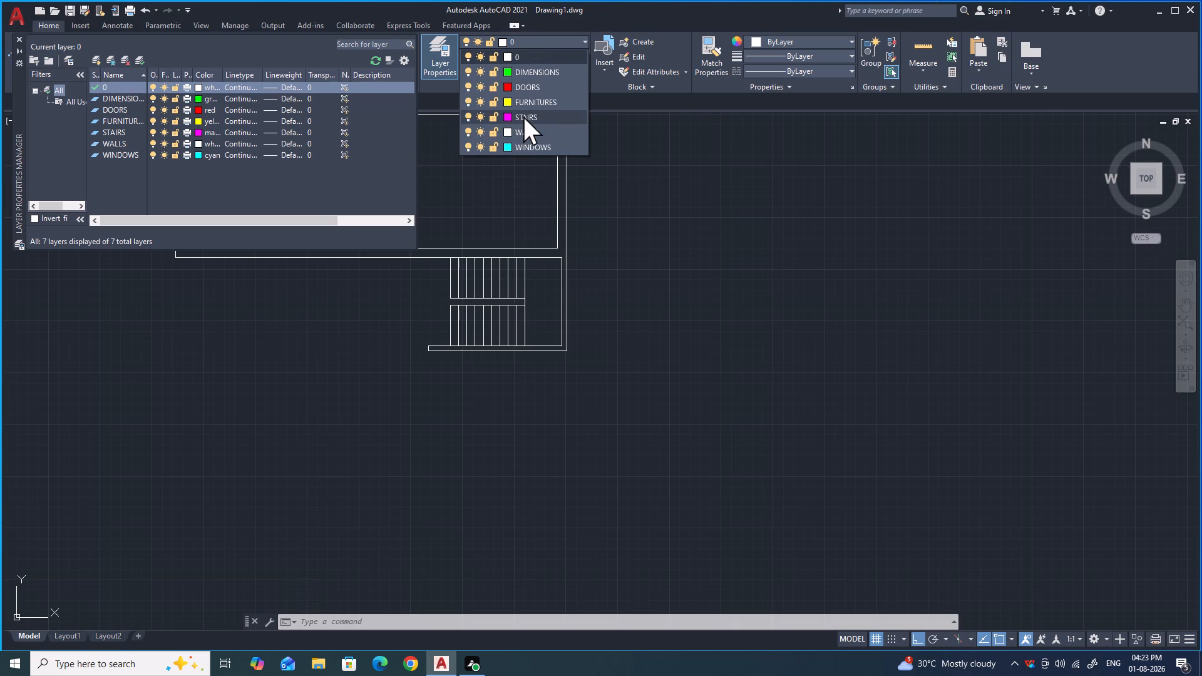
{"action": "left_click", "coordinate": [523, 116]}
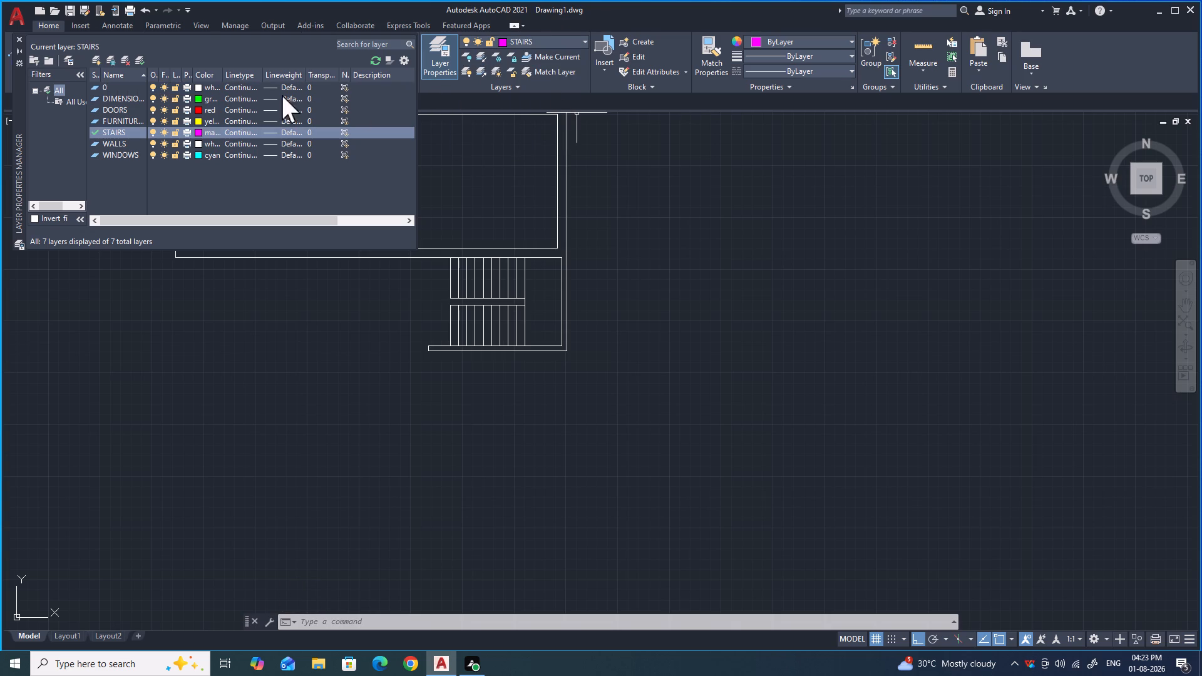
{"action": "left_click", "coordinate": [20, 38]}
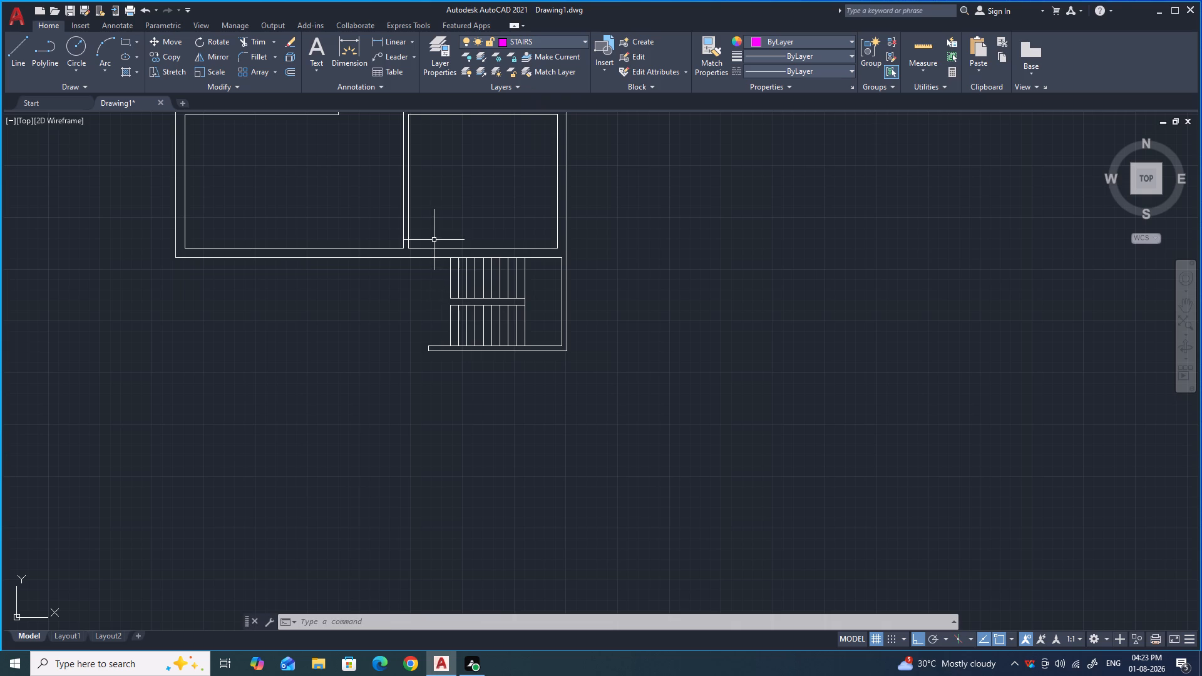
Assign all the stair lines below the plan to the STAIRS layer.
{"action": "left_click", "coordinate": [434, 239]}
{"action": "left_click", "coordinate": [548, 364]}
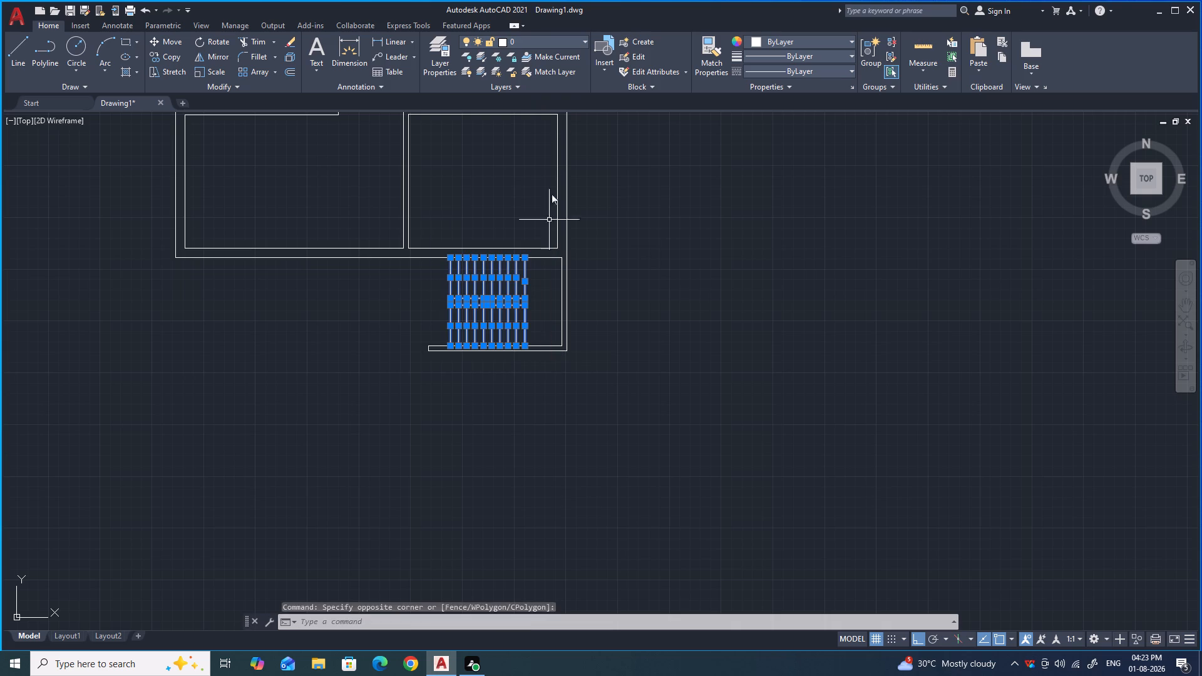
{"action": "left_click", "coordinate": [554, 37]}
{"action": "left_click", "coordinate": [528, 116]}
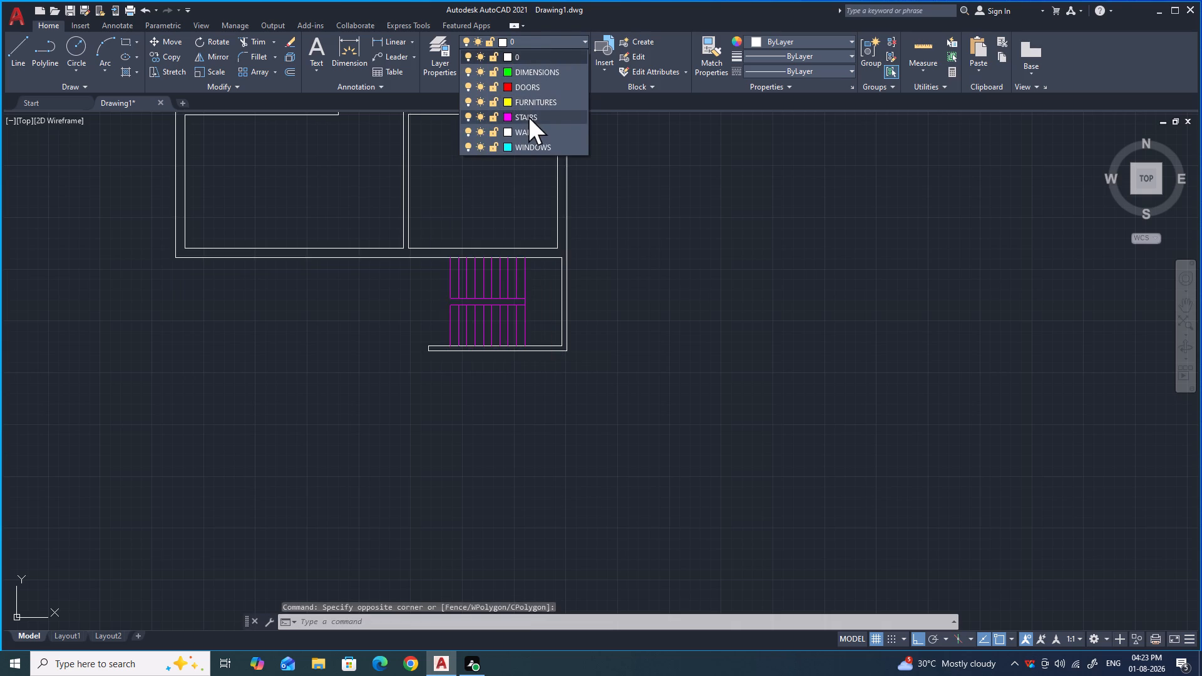
{"action": "key", "text": "Escape"}
Assign the door block above the plan to the DOORS layer.
{"action": "scroll", "coordinate": [547, 302], "scroll_direction": "down", "scroll_amount": 1}
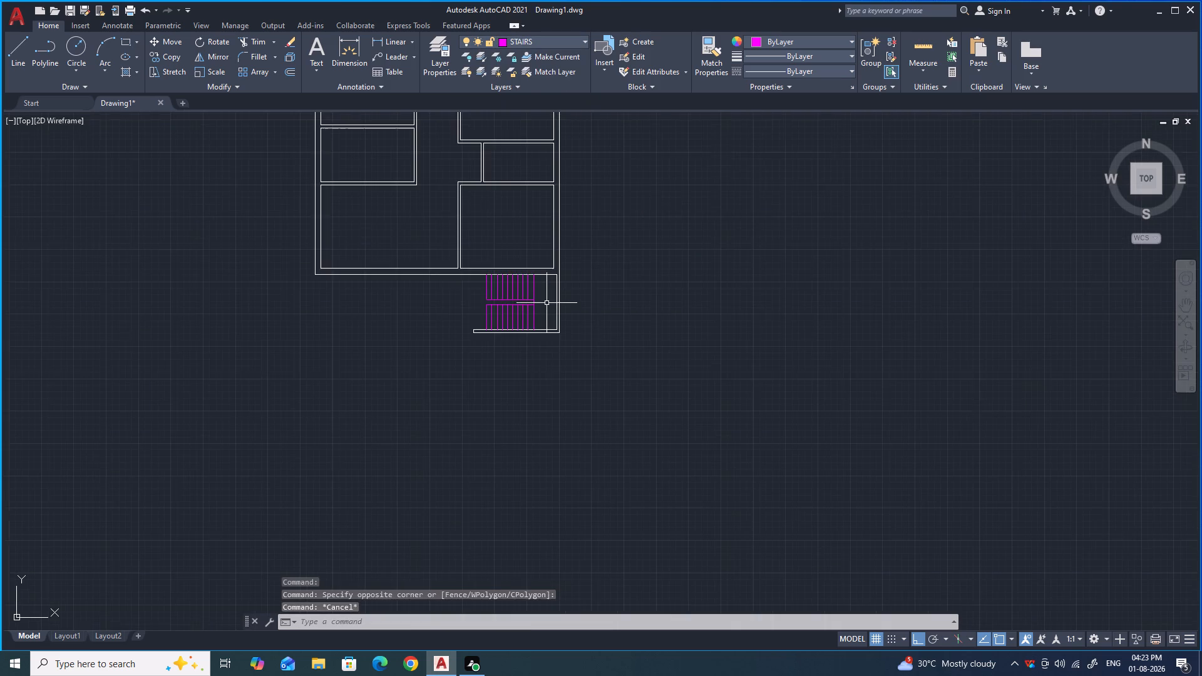
{"action": "scroll", "coordinate": [547, 303], "scroll_direction": "down", "scroll_amount": 1}
{"action": "scroll", "coordinate": [521, 259], "scroll_direction": "down", "scroll_amount": 2}
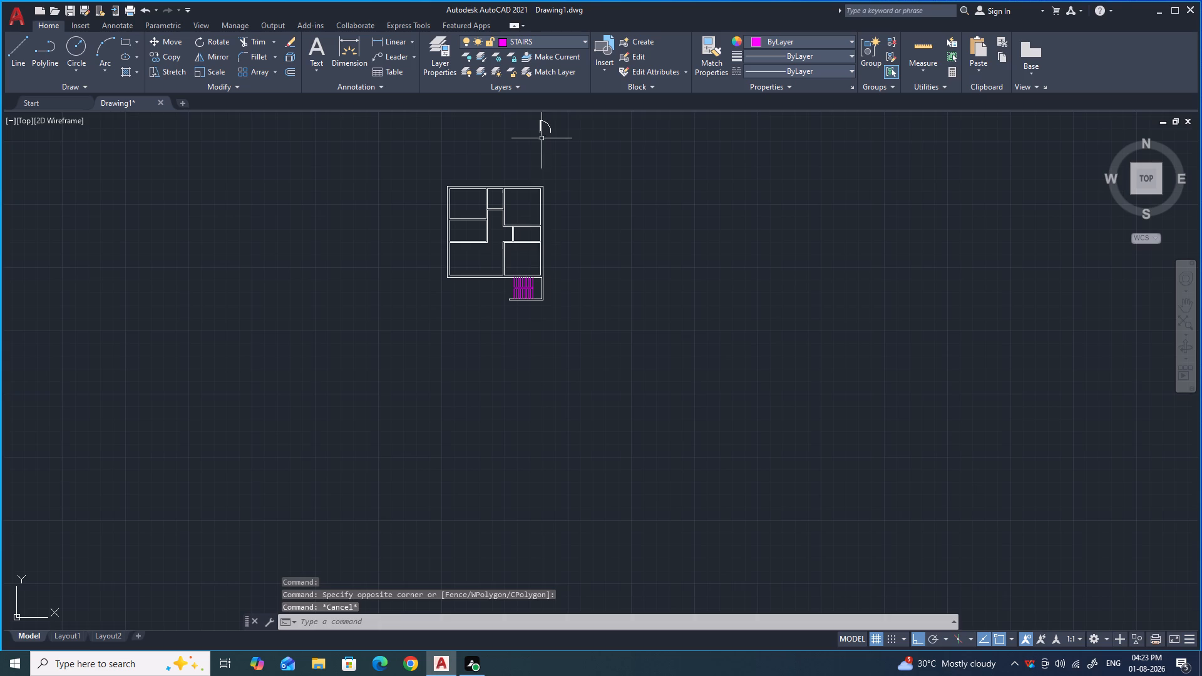
{"action": "scroll", "coordinate": [540, 193], "scroll_direction": "down", "scroll_amount": 1}
{"action": "scroll", "coordinate": [540, 145], "scroll_direction": "up", "scroll_amount": 3}
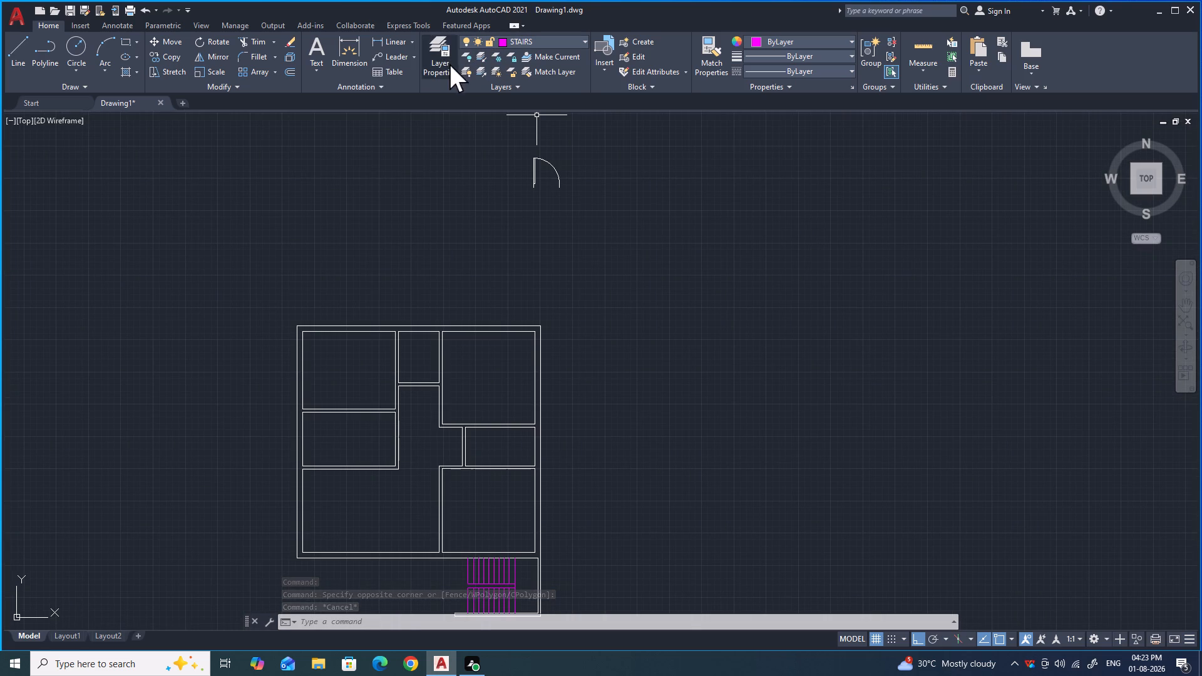
{"action": "left_click_drag", "start_coordinate": [603, 233], "coordinate": [589, 215]}
{"action": "left_click", "coordinate": [504, 136]}
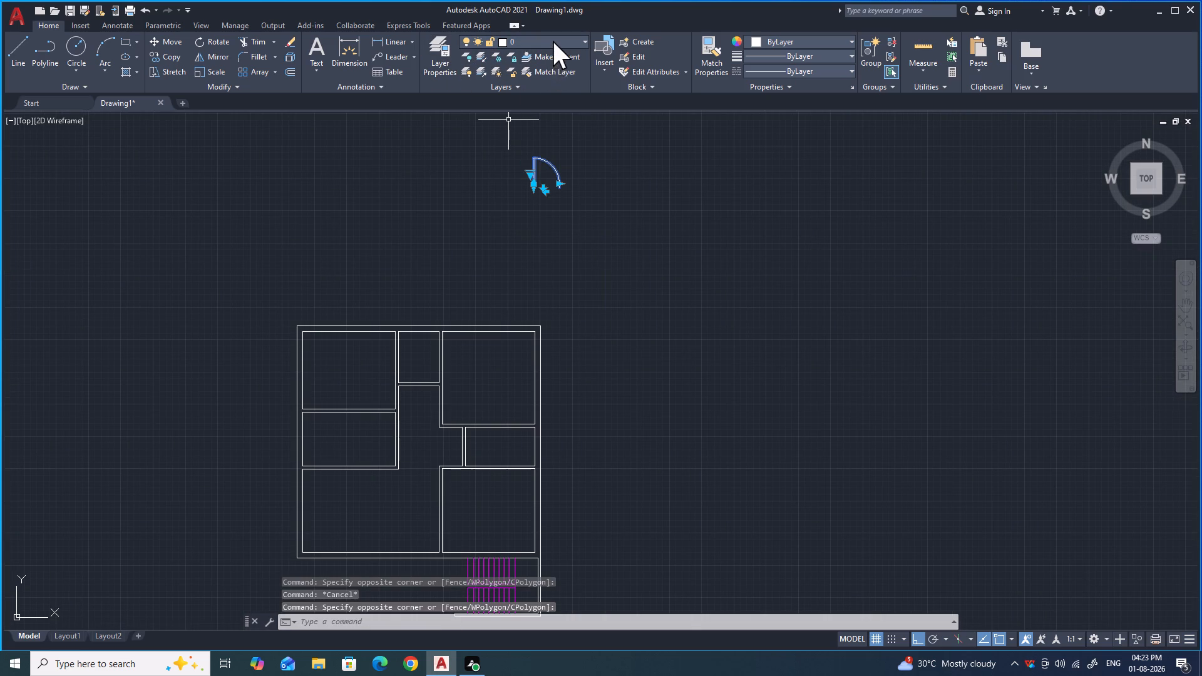
{"action": "left_click", "coordinate": [553, 41]}
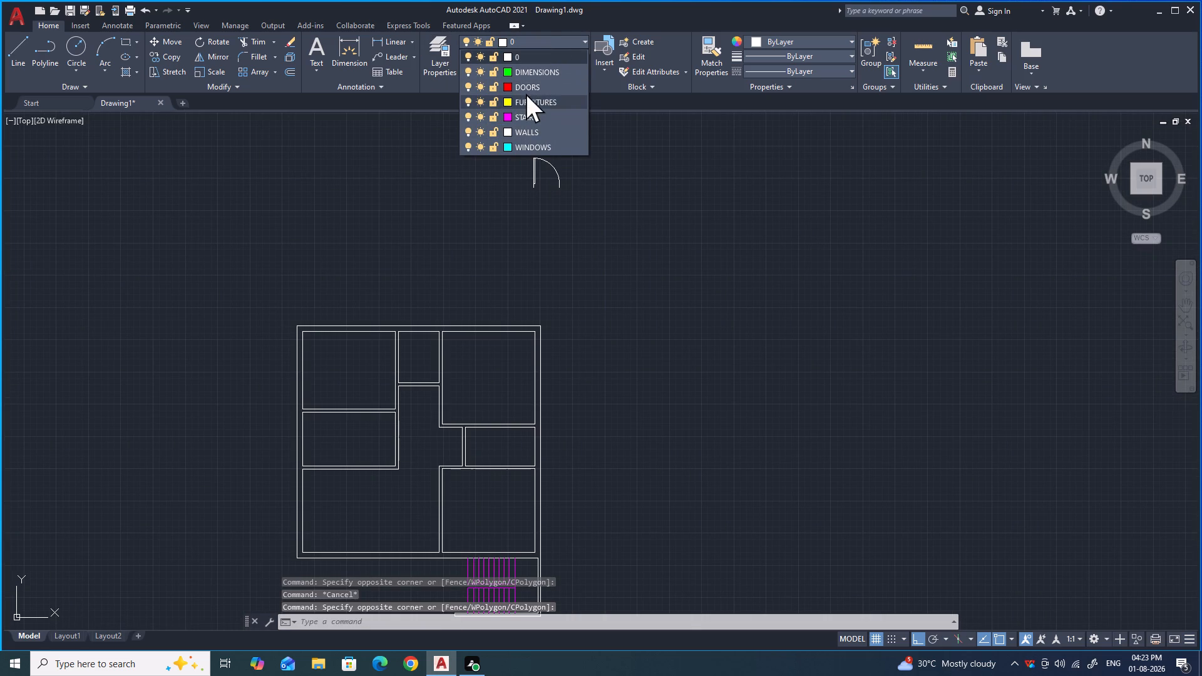
{"action": "left_click", "coordinate": [527, 86]}
{"action": "key", "text": "Escape"}
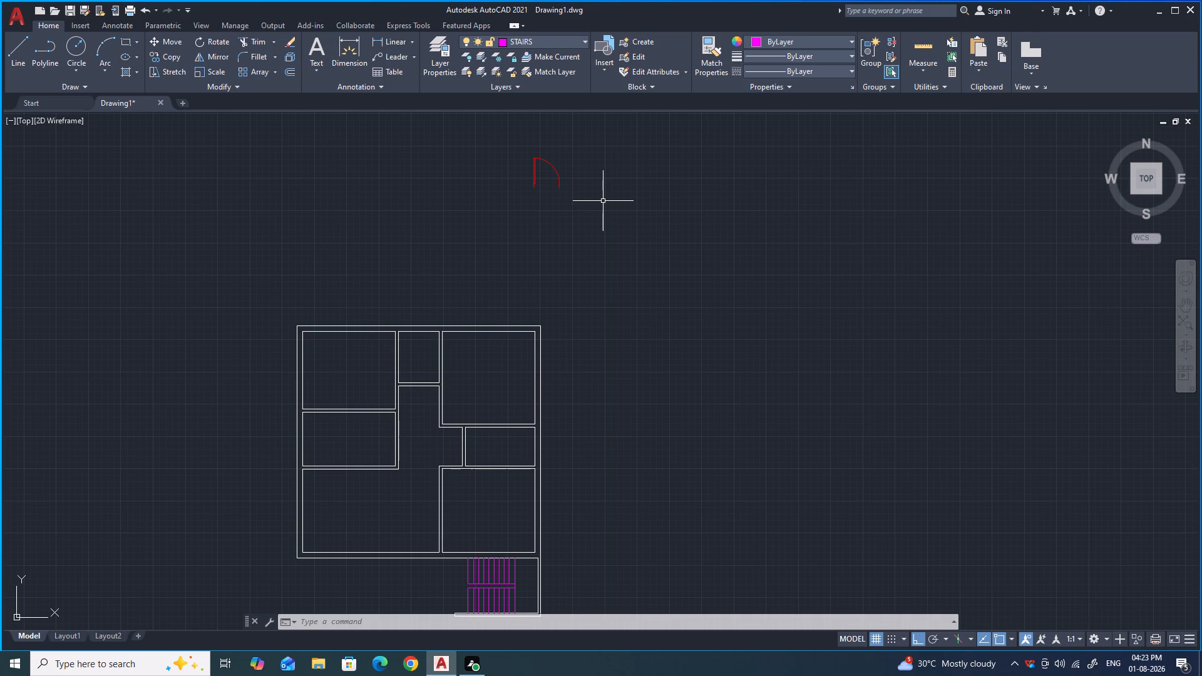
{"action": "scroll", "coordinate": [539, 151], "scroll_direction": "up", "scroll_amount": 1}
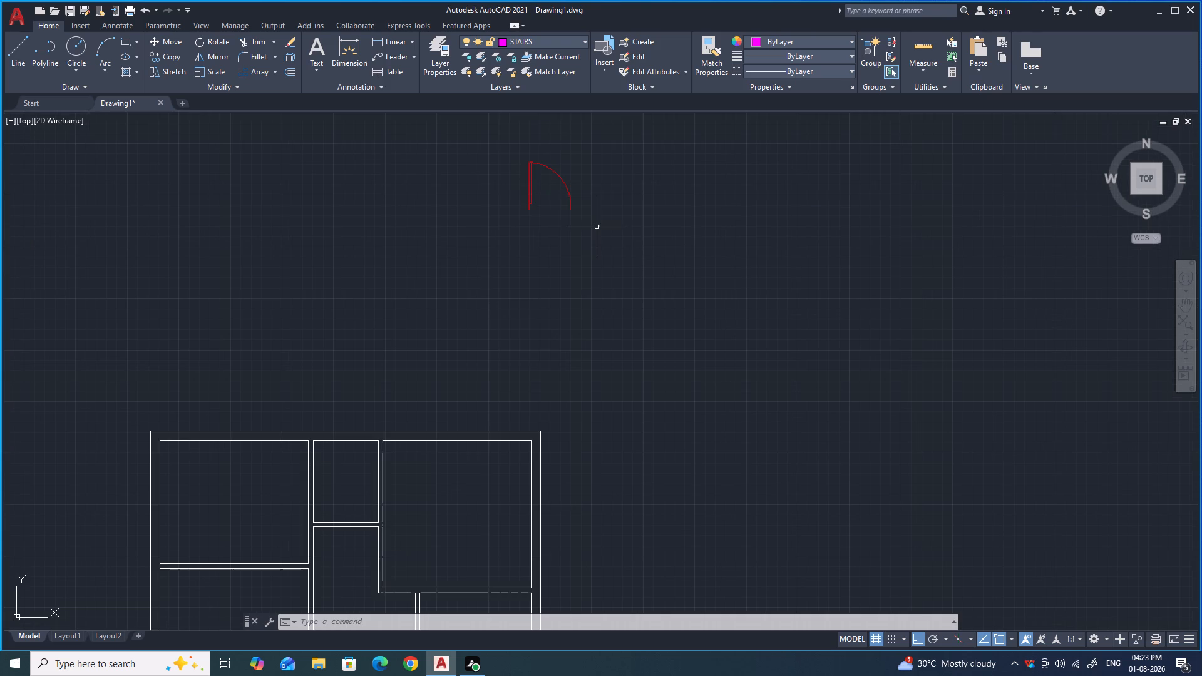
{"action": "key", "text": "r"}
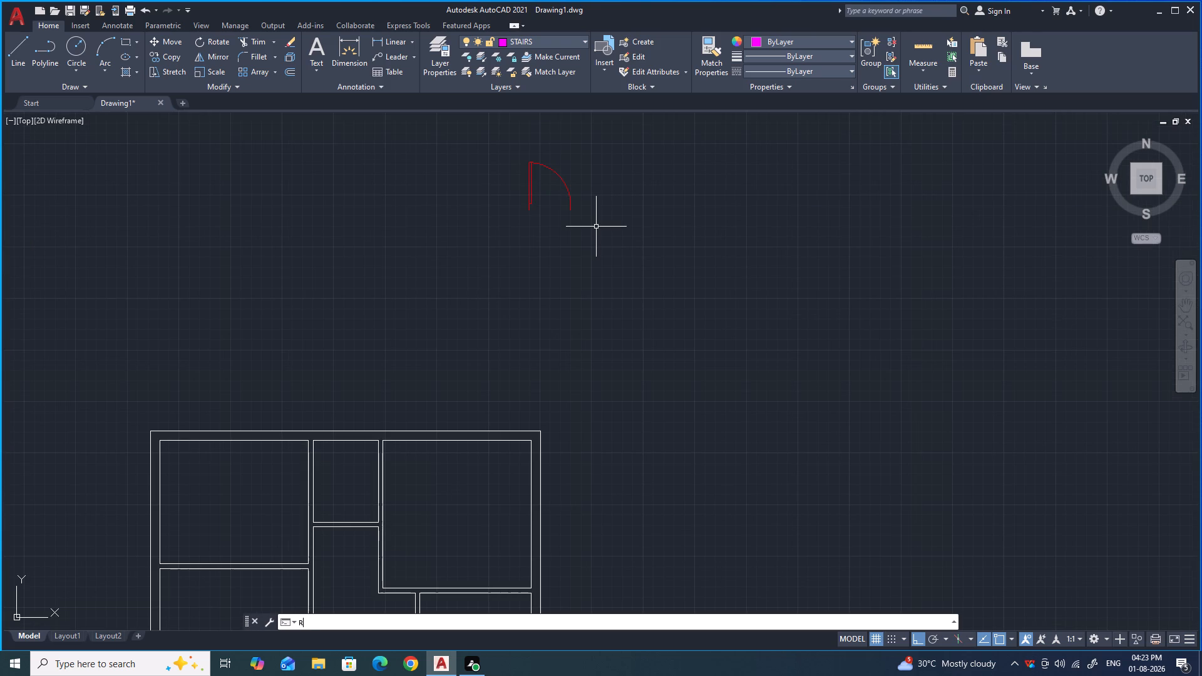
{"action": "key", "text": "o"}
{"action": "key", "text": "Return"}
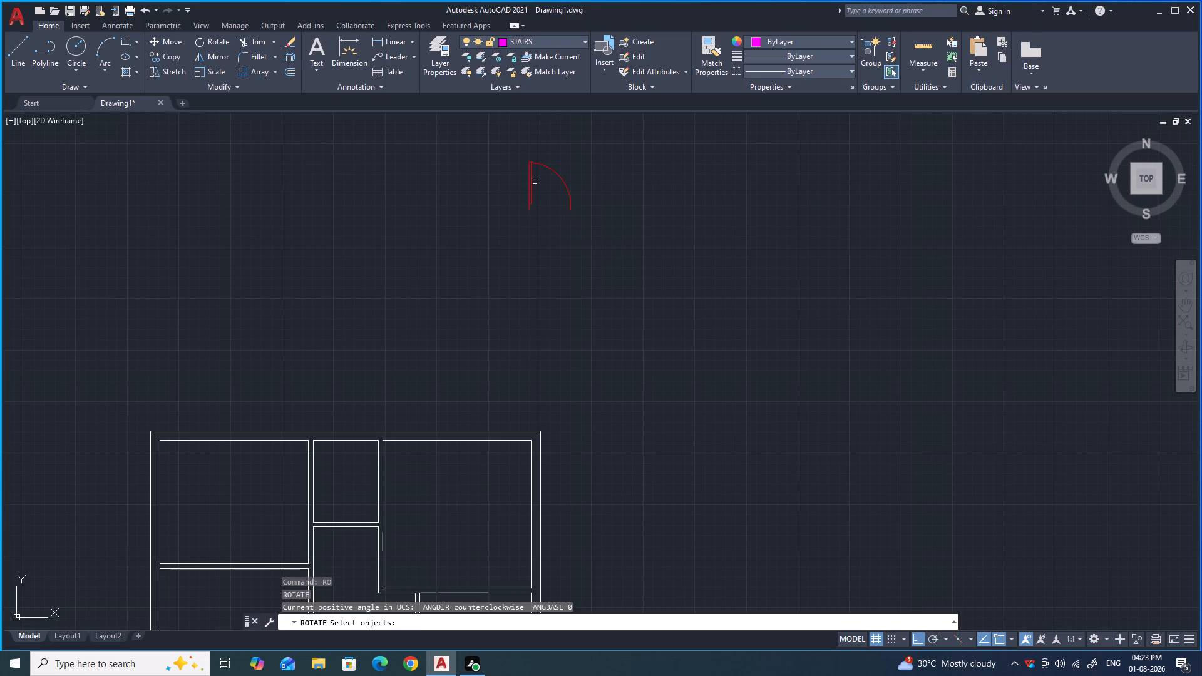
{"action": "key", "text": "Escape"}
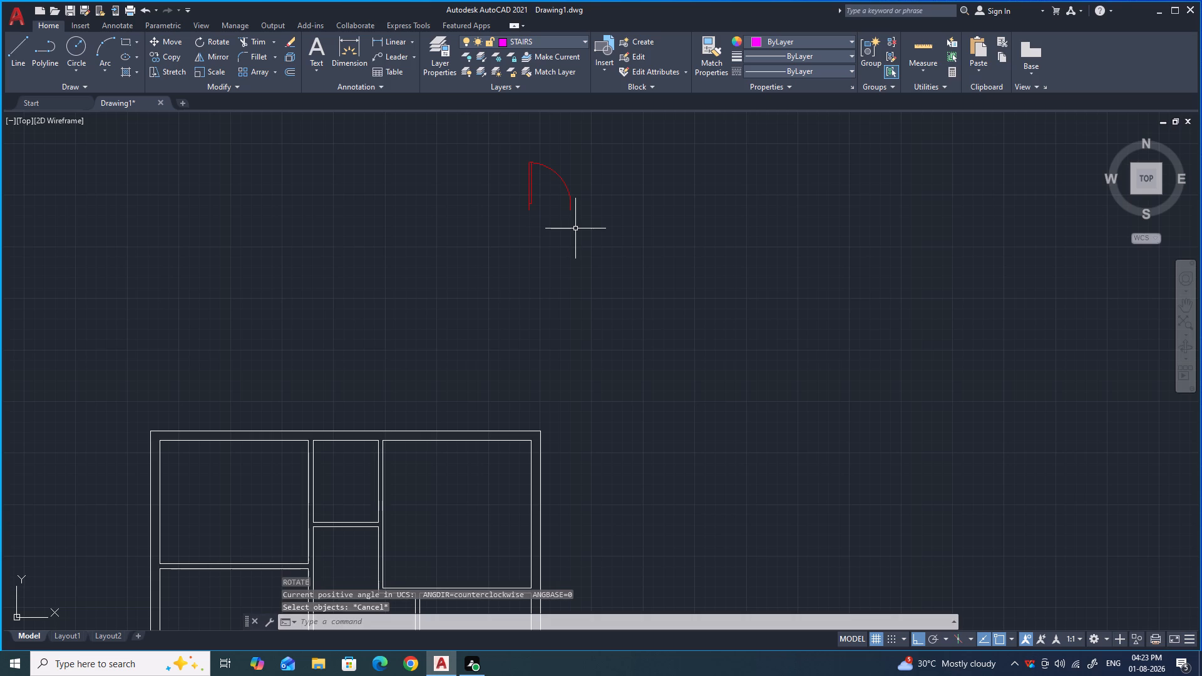
Mirror the door block about a vertical line just beside its leaf, keeping the original.
{"action": "type", "text": "MI"}
{"action": "key", "text": "Return"}
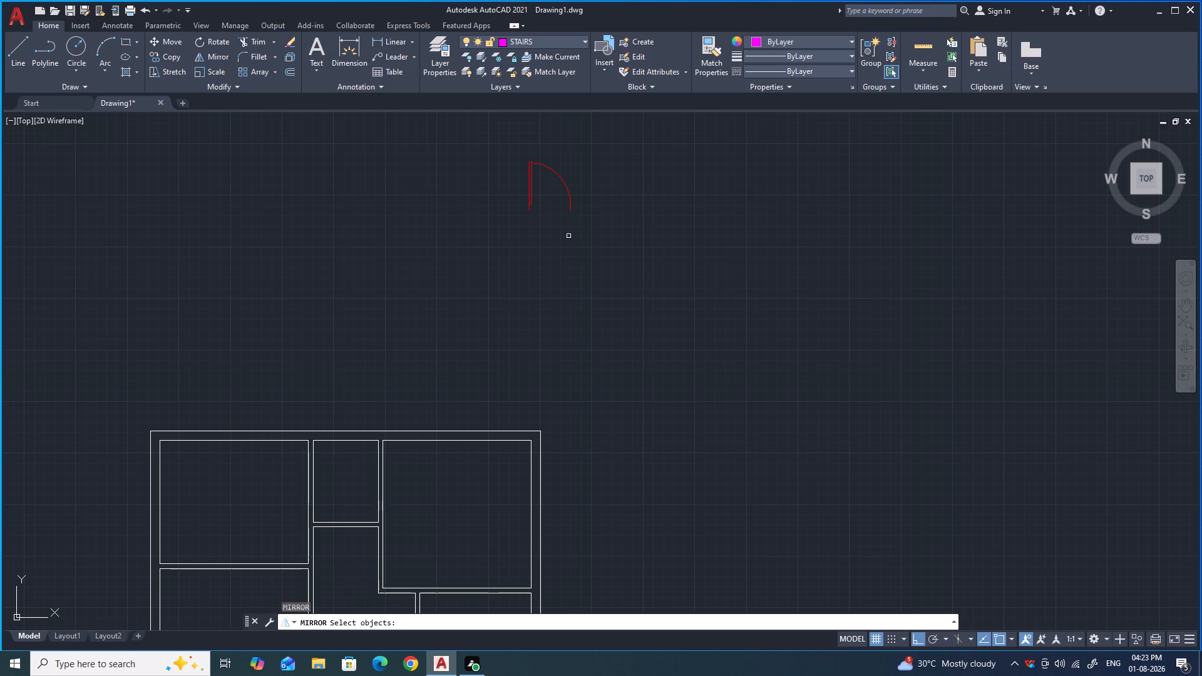
{"action": "left_click_drag", "start_coordinate": [591, 238], "coordinate": [567, 208]}
{"action": "left_click", "coordinate": [483, 123]}
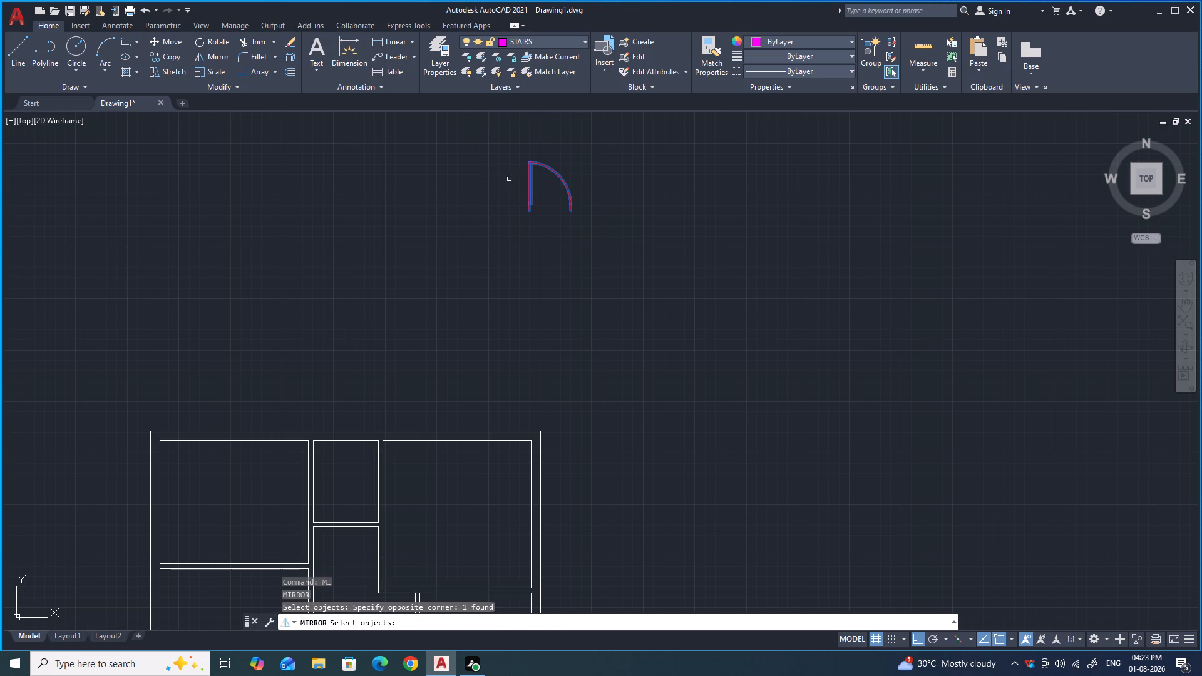
{"action": "key", "text": "space"}
{"action": "left_click", "coordinate": [522, 160]}
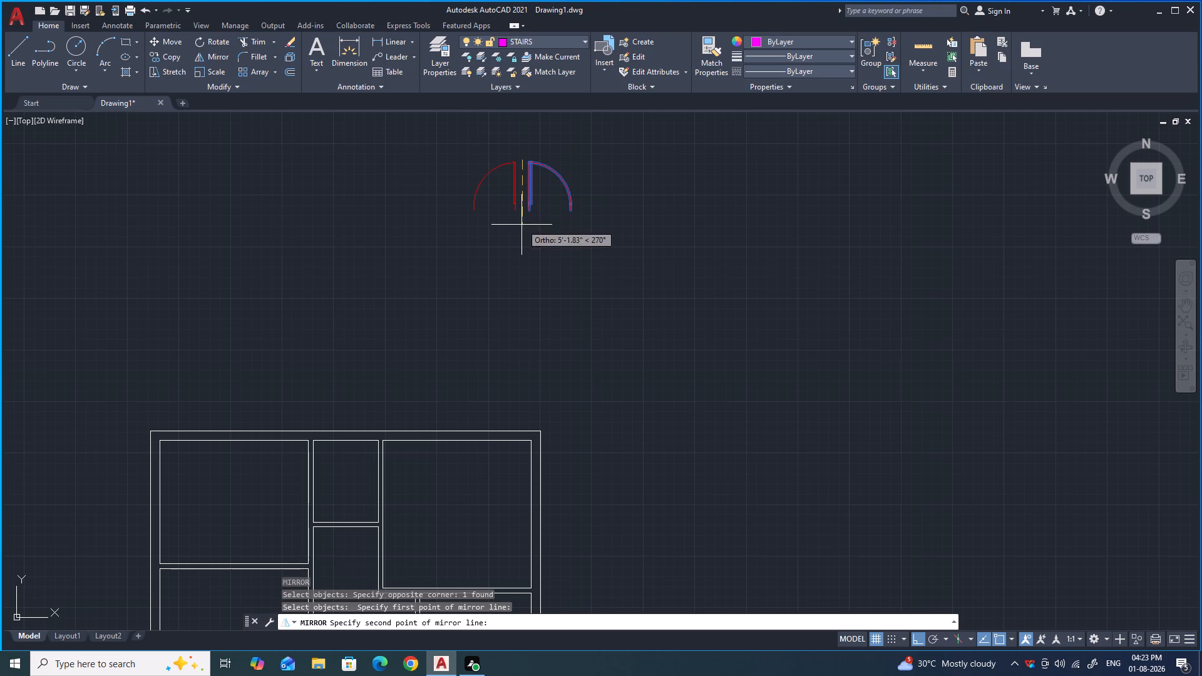
{"action": "left_click", "coordinate": [521, 225]}
{"action": "key", "text": "space"}
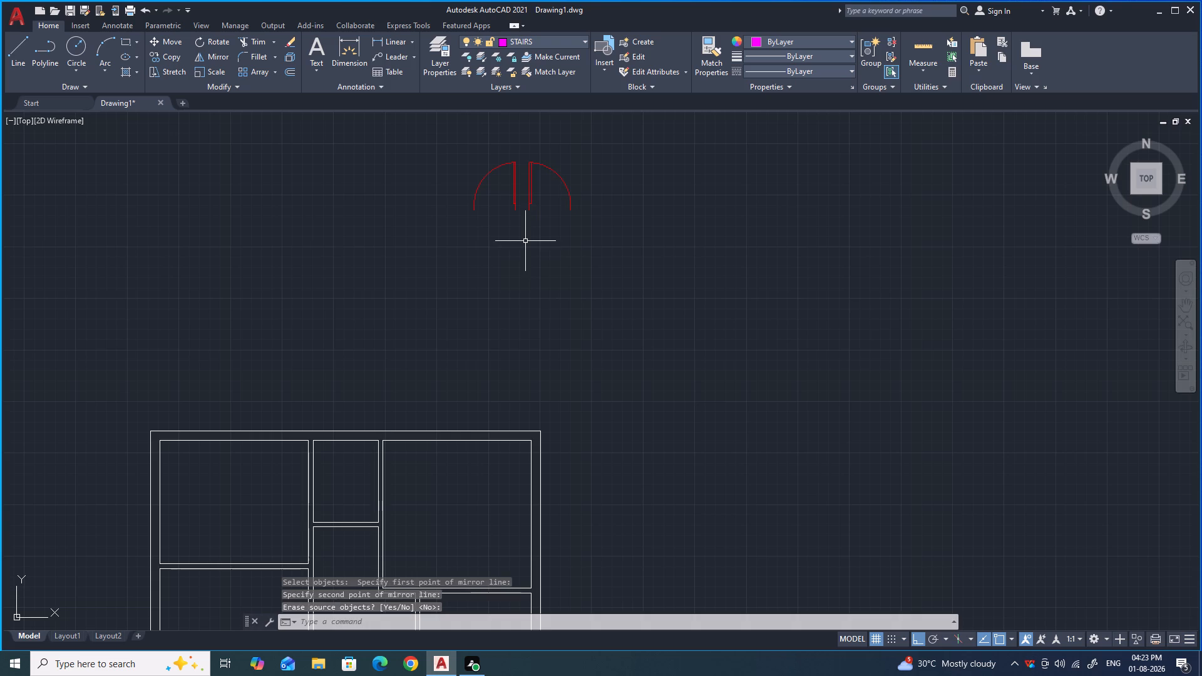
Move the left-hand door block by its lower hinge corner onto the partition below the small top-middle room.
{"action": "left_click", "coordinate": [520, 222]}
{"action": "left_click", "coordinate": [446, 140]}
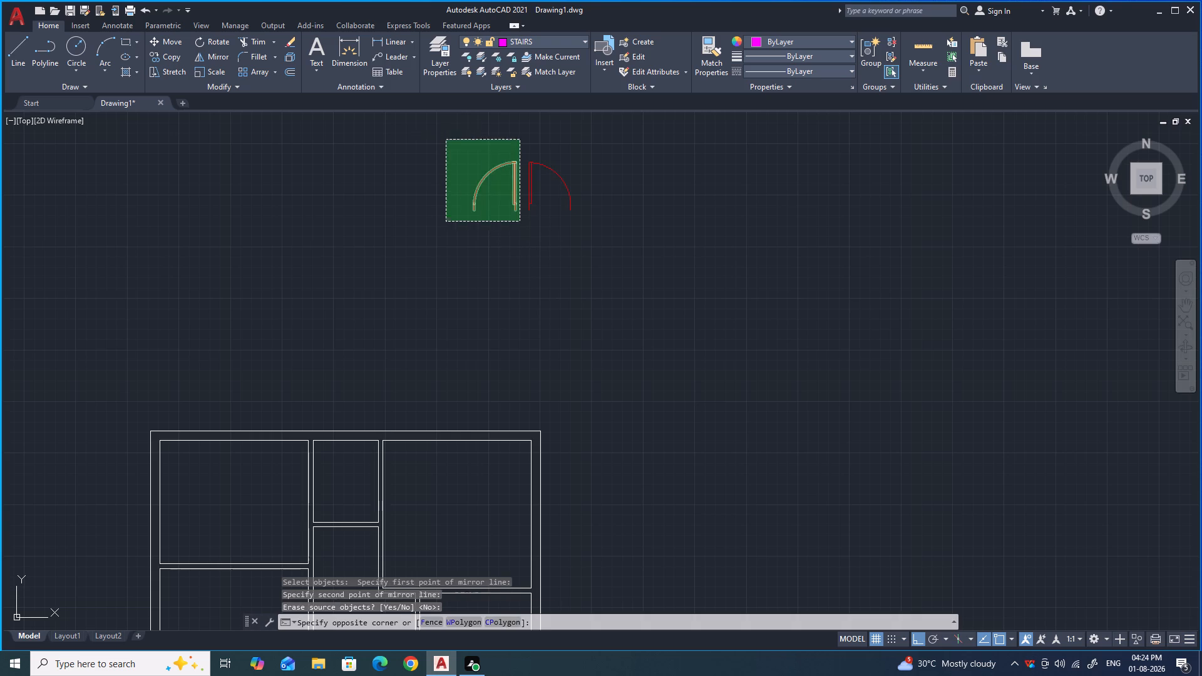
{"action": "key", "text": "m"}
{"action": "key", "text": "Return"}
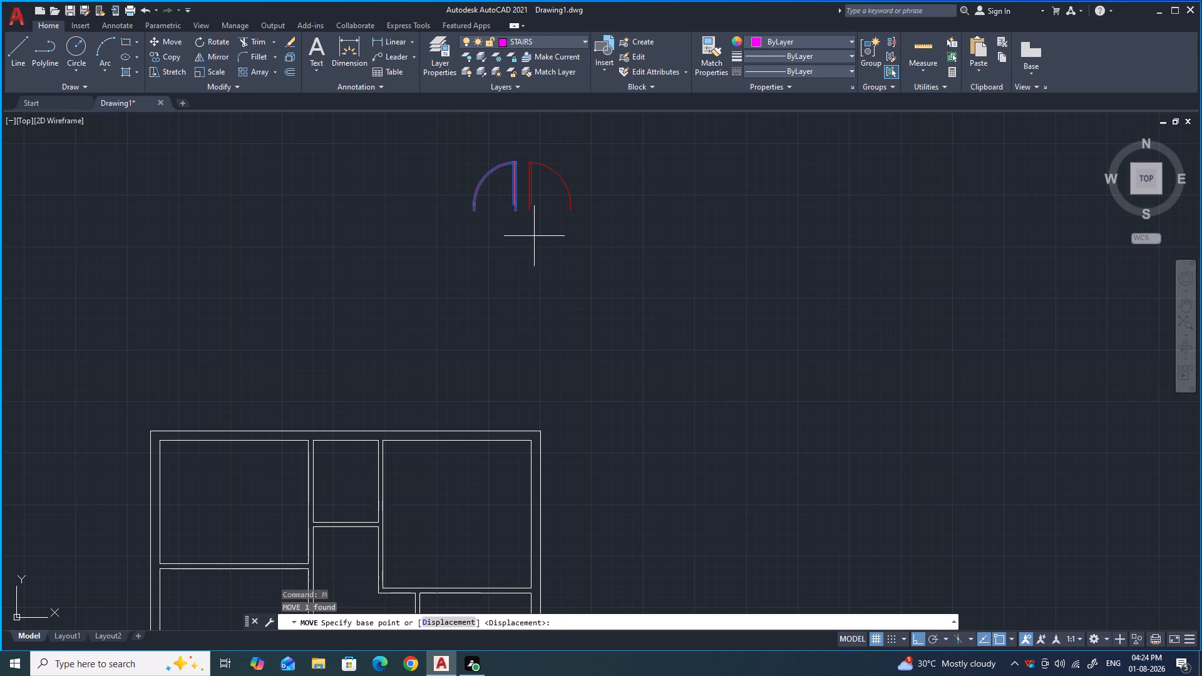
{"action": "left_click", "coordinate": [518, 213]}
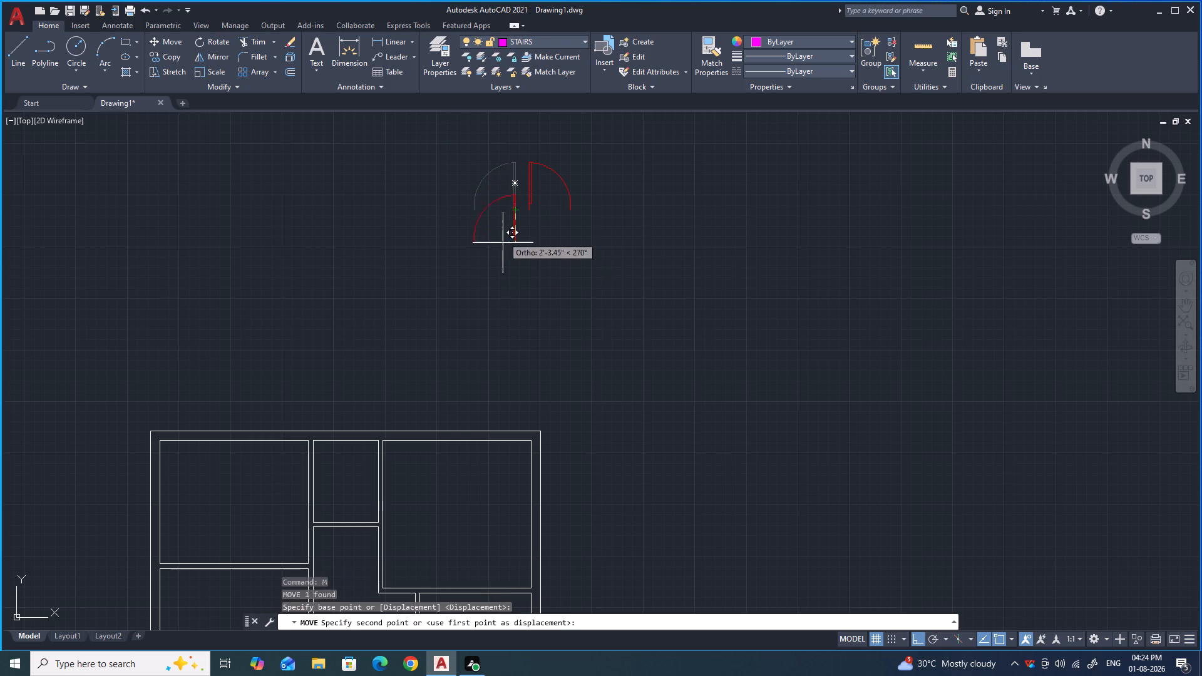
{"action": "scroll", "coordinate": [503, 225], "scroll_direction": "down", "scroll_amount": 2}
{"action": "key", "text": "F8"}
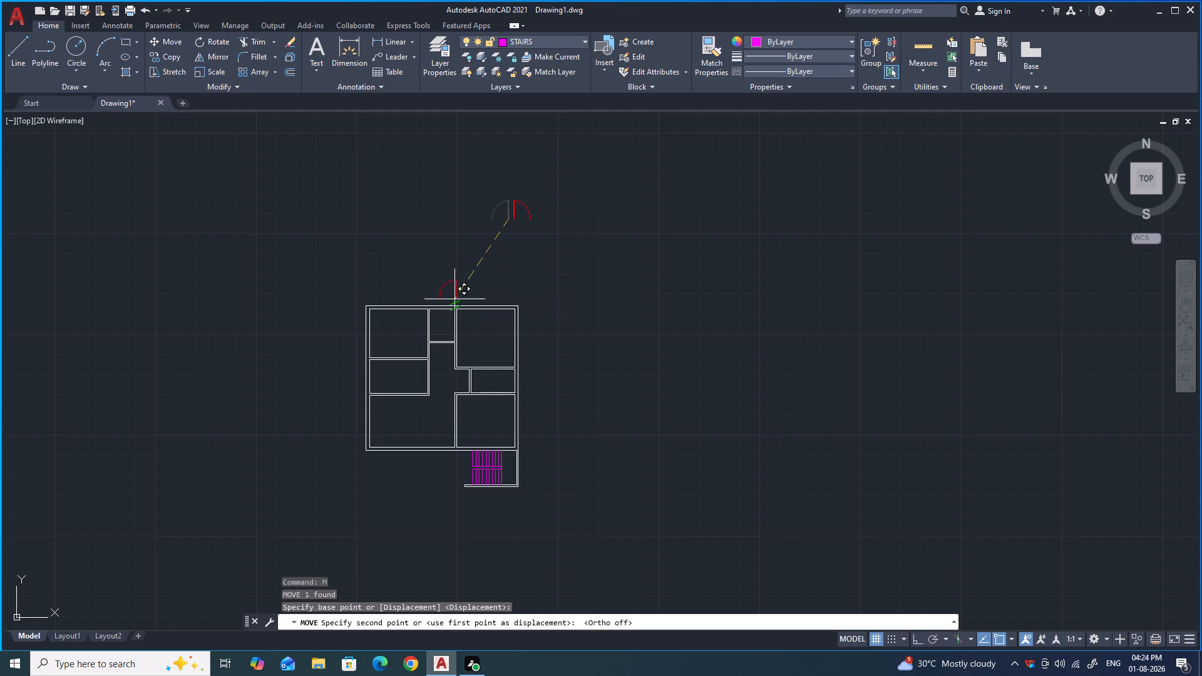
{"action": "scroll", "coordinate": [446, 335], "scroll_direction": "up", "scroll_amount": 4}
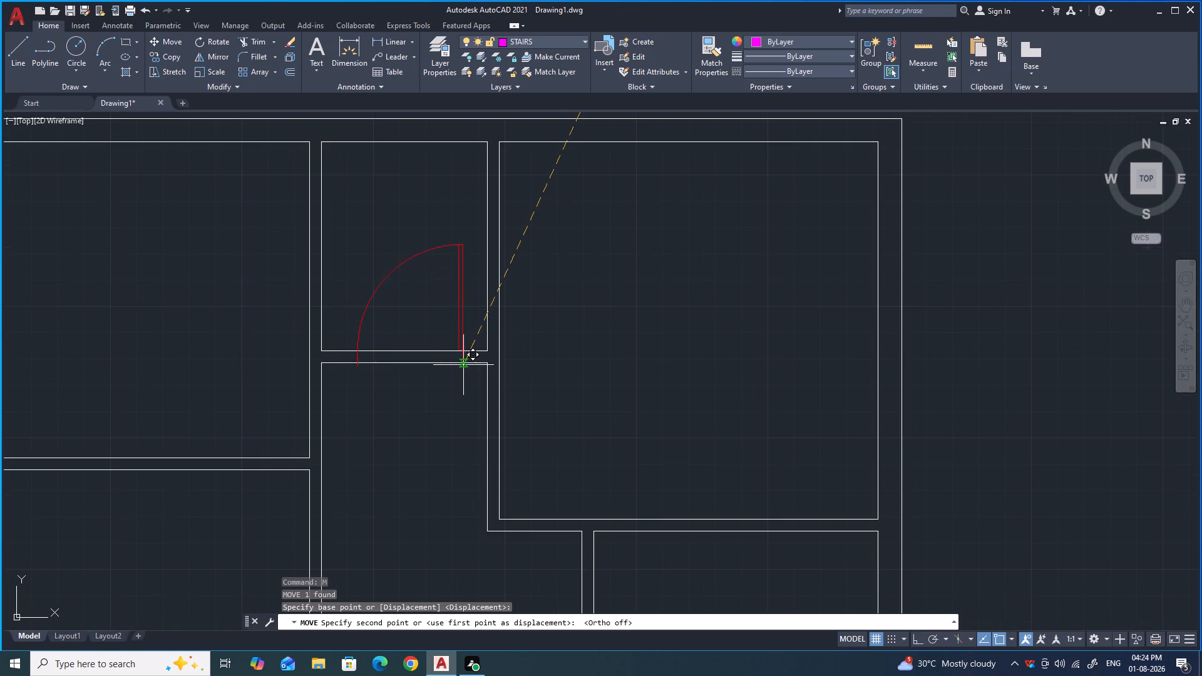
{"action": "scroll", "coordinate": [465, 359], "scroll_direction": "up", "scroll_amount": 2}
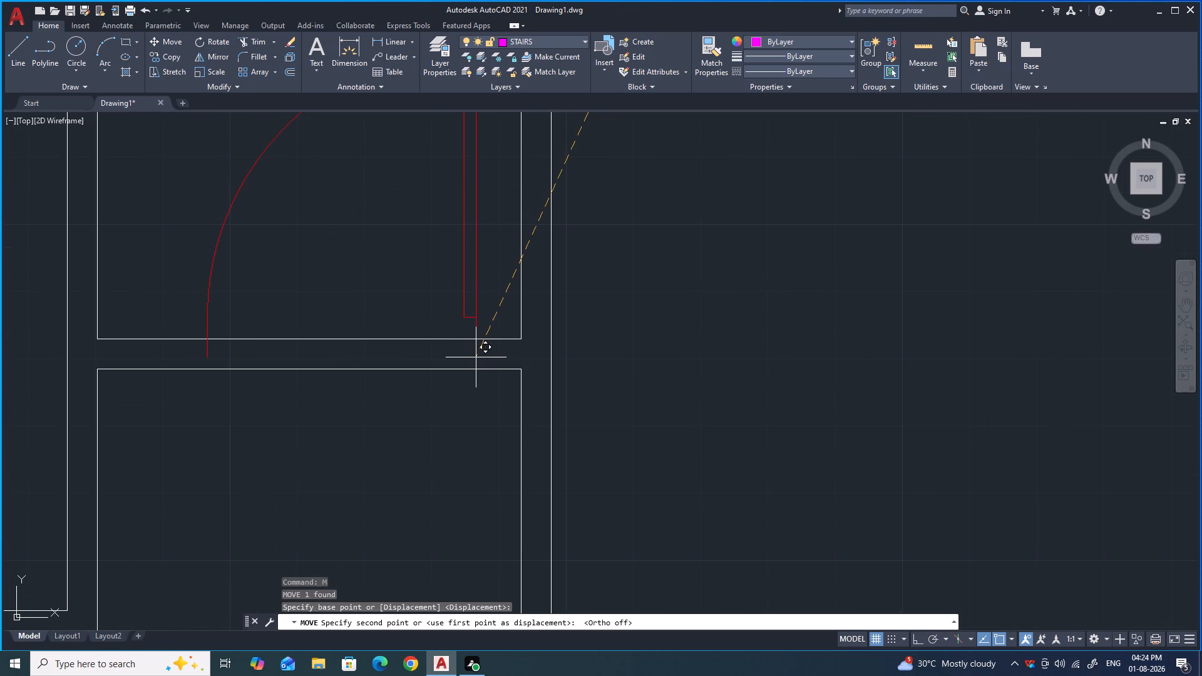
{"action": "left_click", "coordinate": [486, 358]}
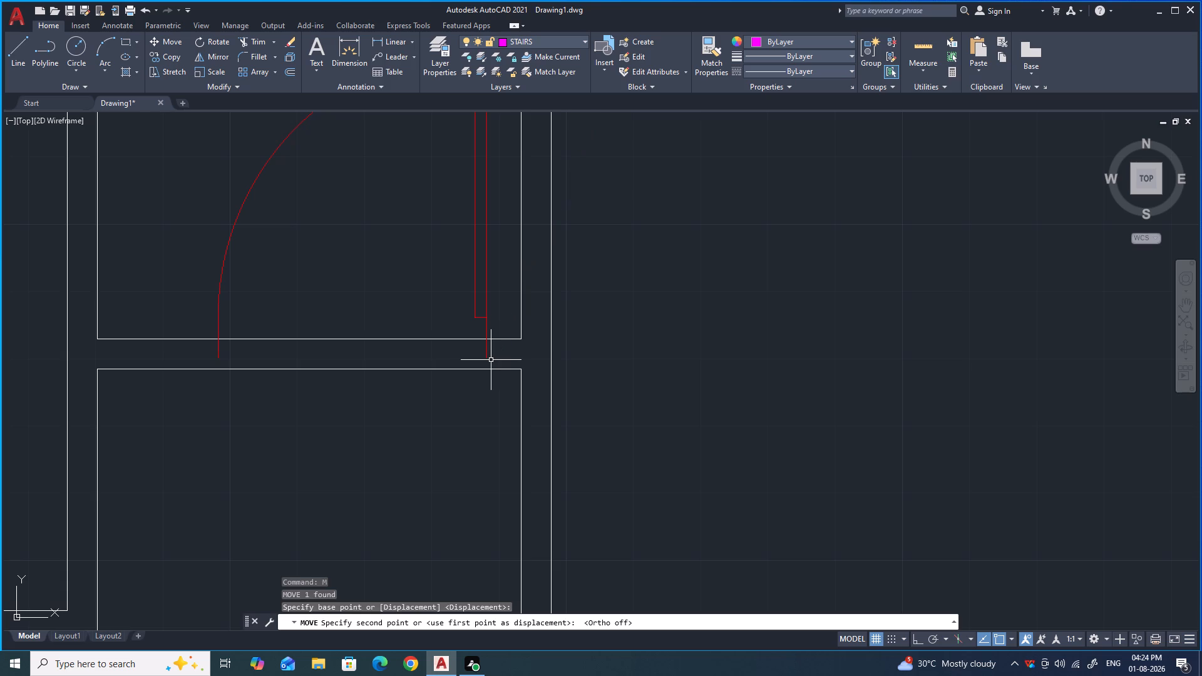
Delete the door block placed in the small top-middle room of the plan.
{"action": "scroll", "coordinate": [577, 347], "scroll_direction": "down", "scroll_amount": 1}
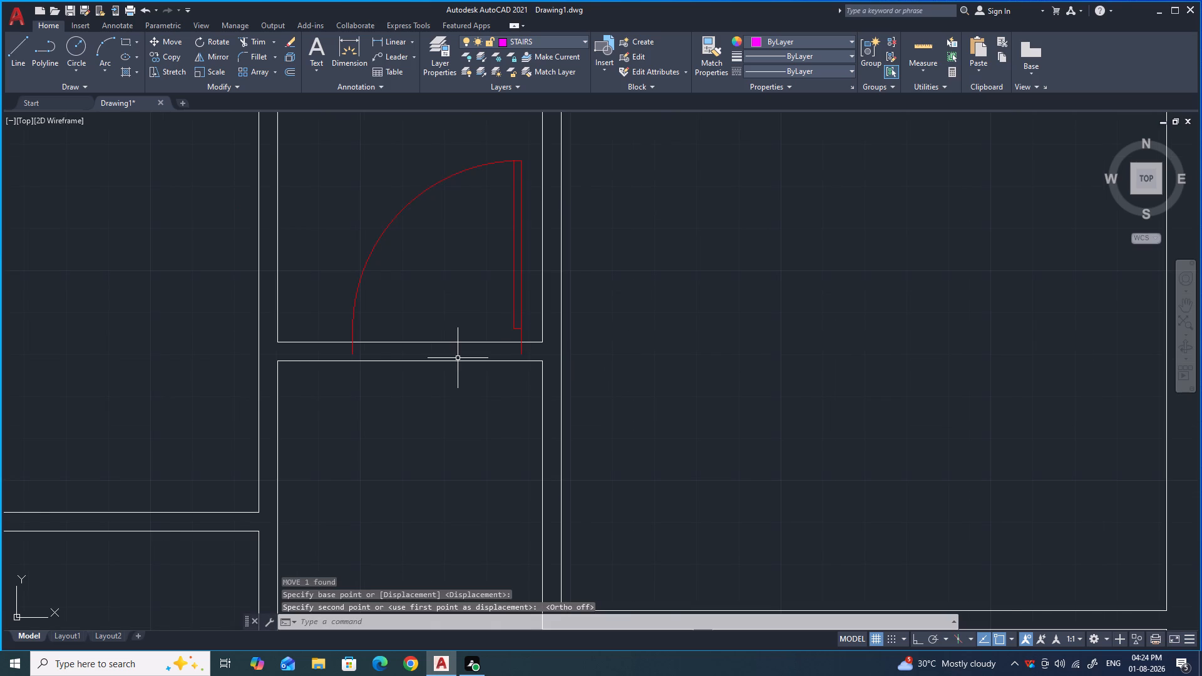
{"action": "scroll", "coordinate": [482, 332], "scroll_direction": "down", "scroll_amount": 1}
{"action": "scroll", "coordinate": [416, 270], "scroll_direction": "down", "scroll_amount": 2}
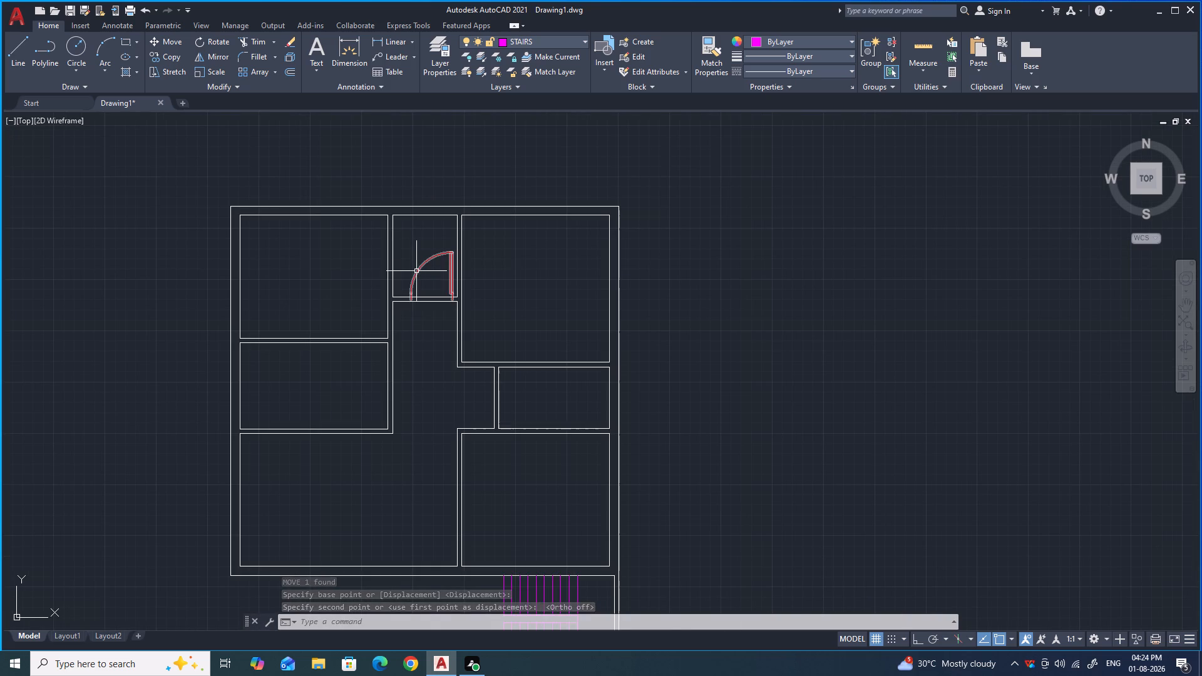
{"action": "scroll", "coordinate": [451, 289], "scroll_direction": "down", "scroll_amount": 1}
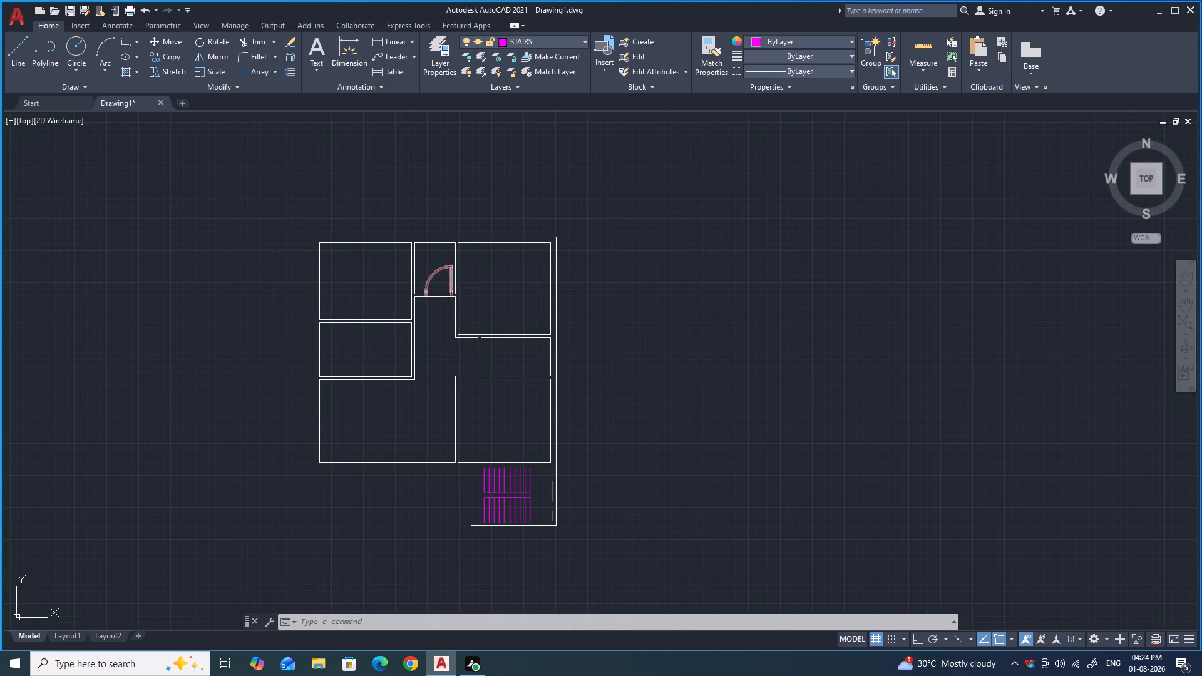
{"action": "scroll", "coordinate": [470, 288], "scroll_direction": "down", "scroll_amount": 2}
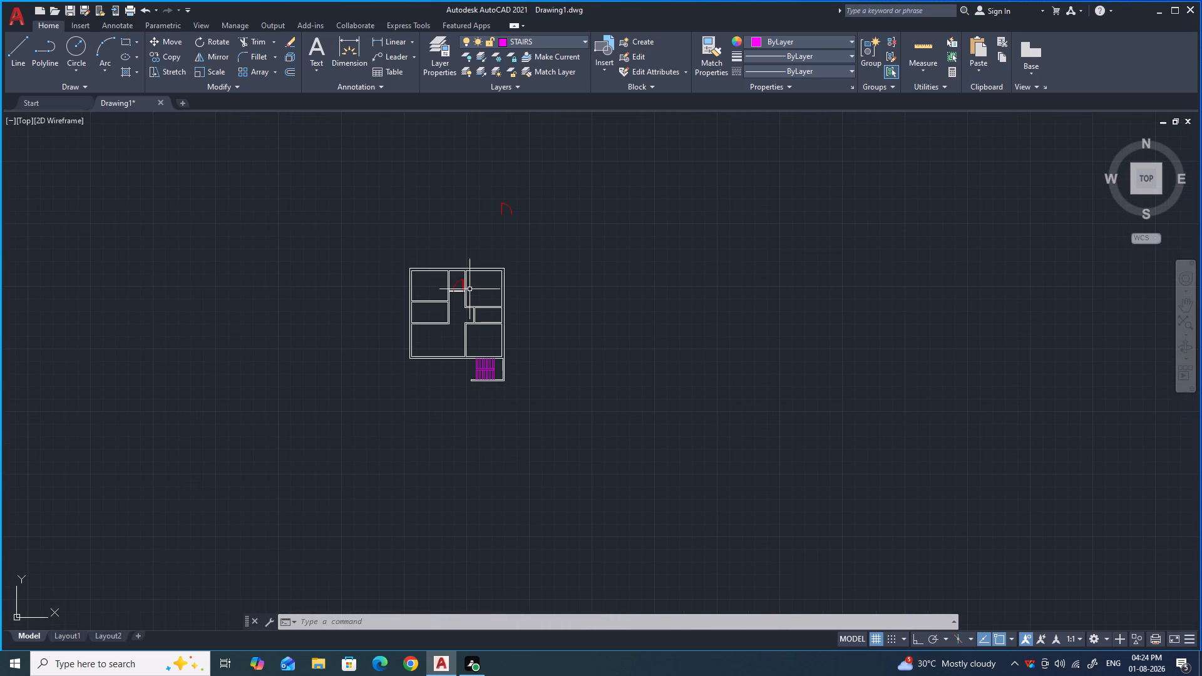
{"action": "scroll", "coordinate": [517, 212], "scroll_direction": "up", "scroll_amount": 3}
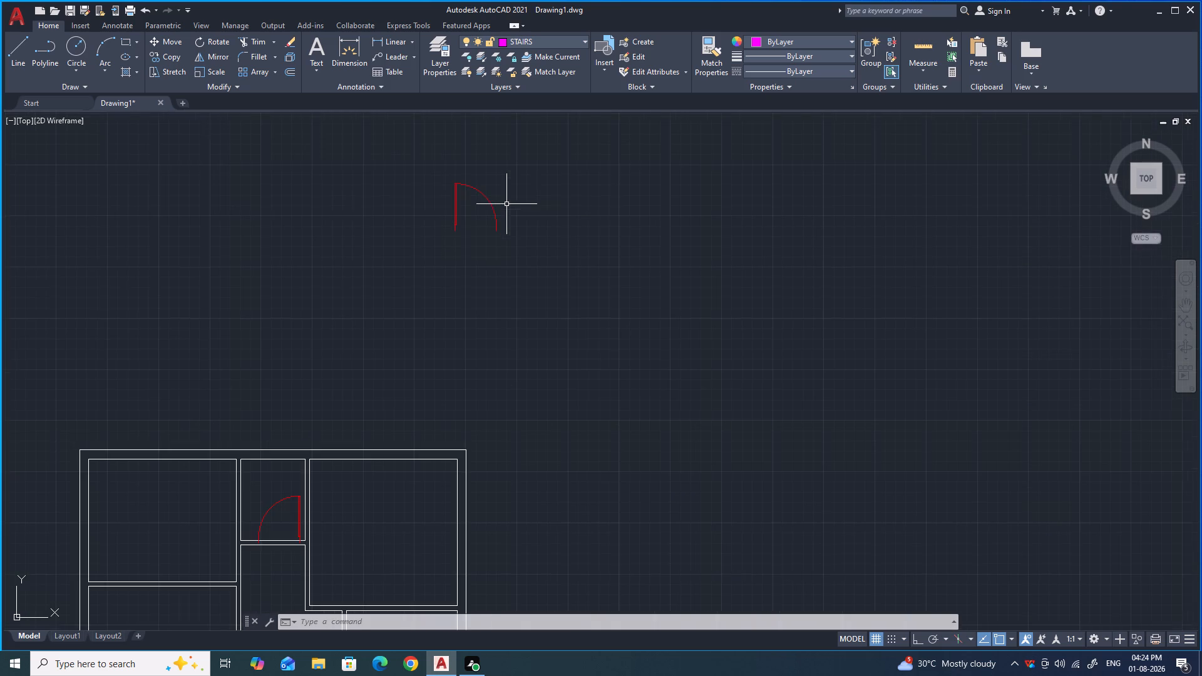
{"action": "scroll", "coordinate": [424, 180], "scroll_direction": "up", "scroll_amount": 1}
{"action": "scroll", "coordinate": [446, 182], "scroll_direction": "down", "scroll_amount": 2}
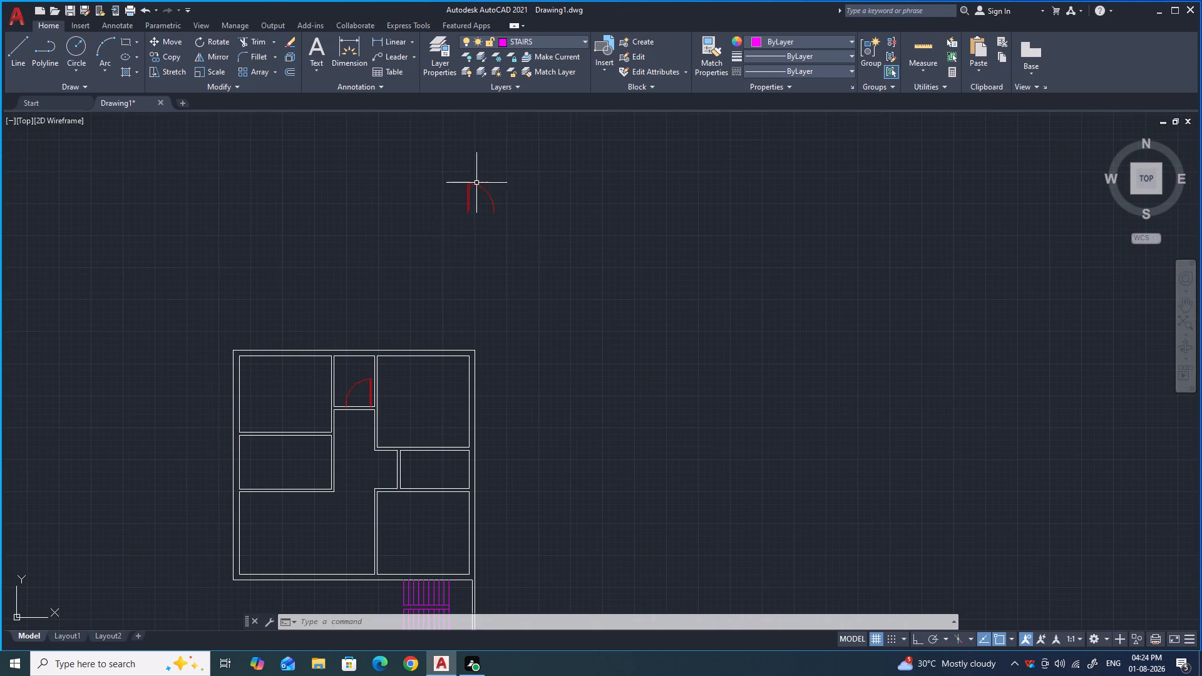
{"action": "scroll", "coordinate": [354, 403], "scroll_direction": "up", "scroll_amount": 2}
{"action": "left_click_drag", "start_coordinate": [358, 389], "coordinate": [356, 383]}
{"action": "left_click", "coordinate": [342, 356]}
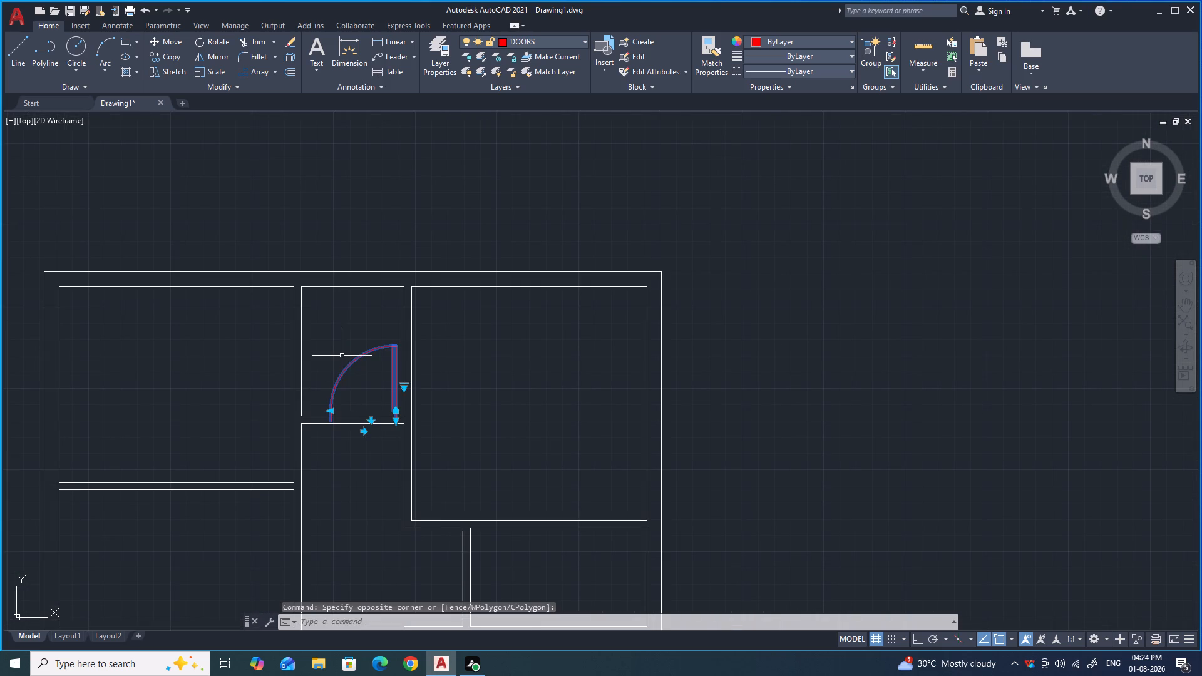
{"action": "key", "text": "Delete"}
Scale the remaining door block above the plan from its lower hinge corner by reference, setting its opening width to 39 inches.
{"action": "scroll", "coordinate": [372, 391], "scroll_direction": "down", "scroll_amount": 3}
{"action": "scroll", "coordinate": [429, 250], "scroll_direction": "up", "scroll_amount": 3}
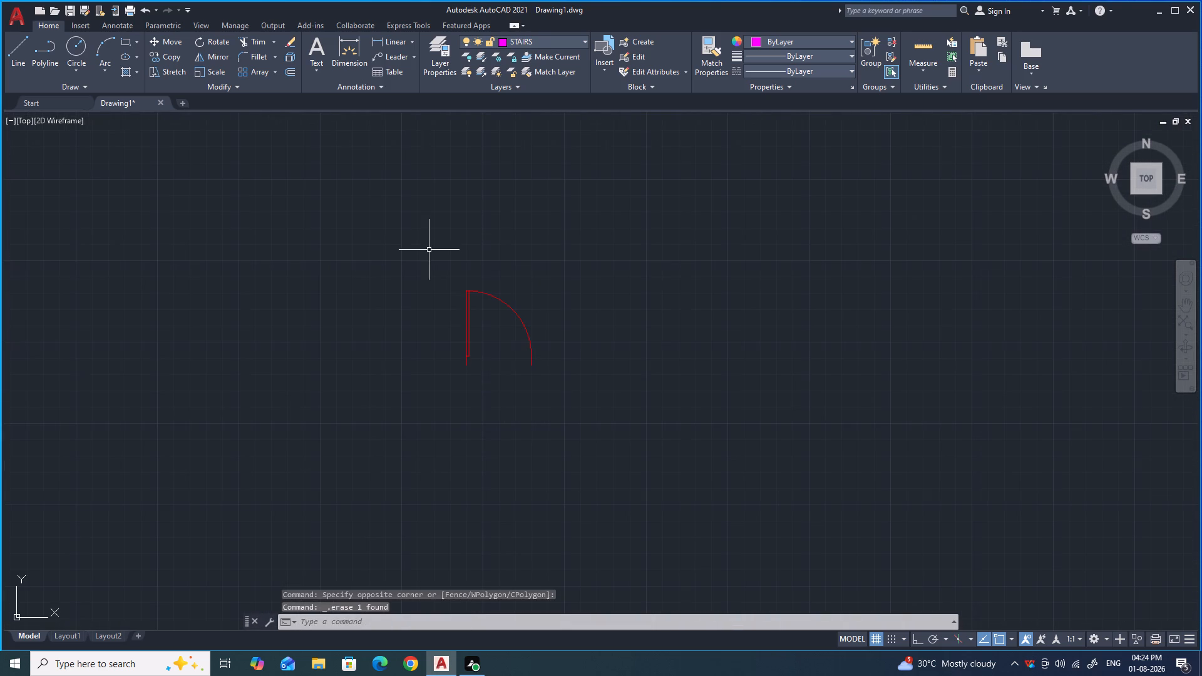
{"action": "type", "text": "SC"}
{"action": "key", "text": "Return"}
{"action": "left_click_drag", "start_coordinate": [558, 396], "coordinate": [546, 382]}
{"action": "left_click", "coordinate": [376, 245]}
{"action": "key", "text": "space"}
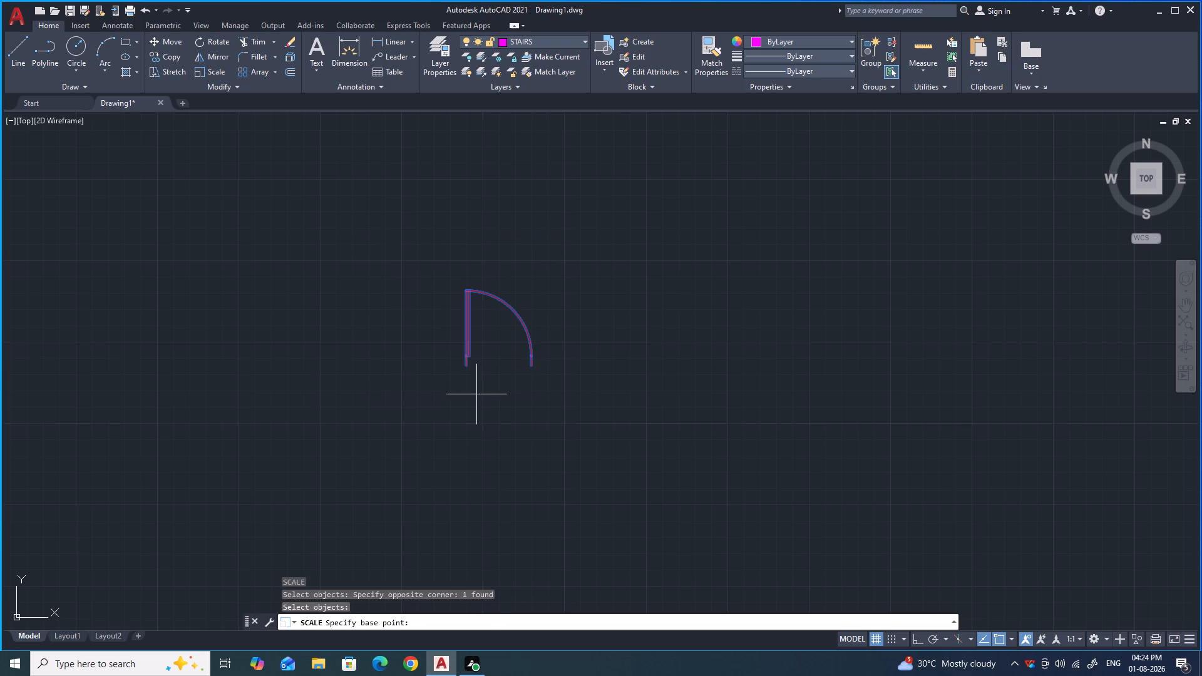
{"action": "left_click", "coordinate": [462, 369]}
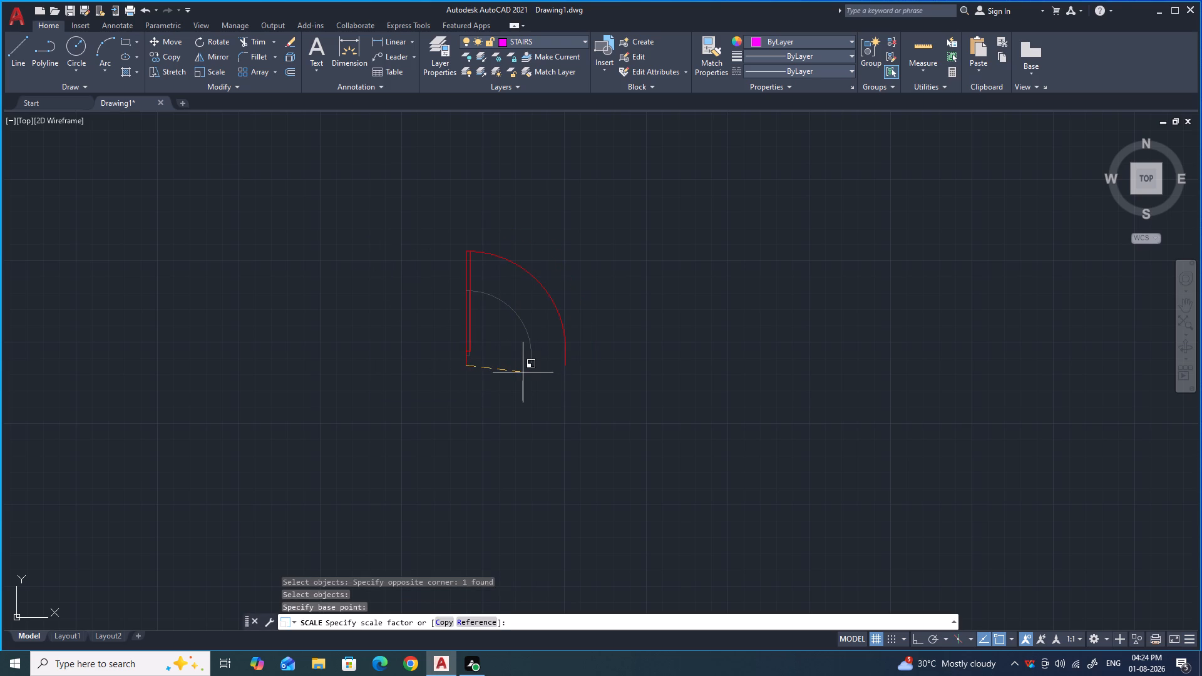
{"action": "left_click", "coordinate": [464, 623]}
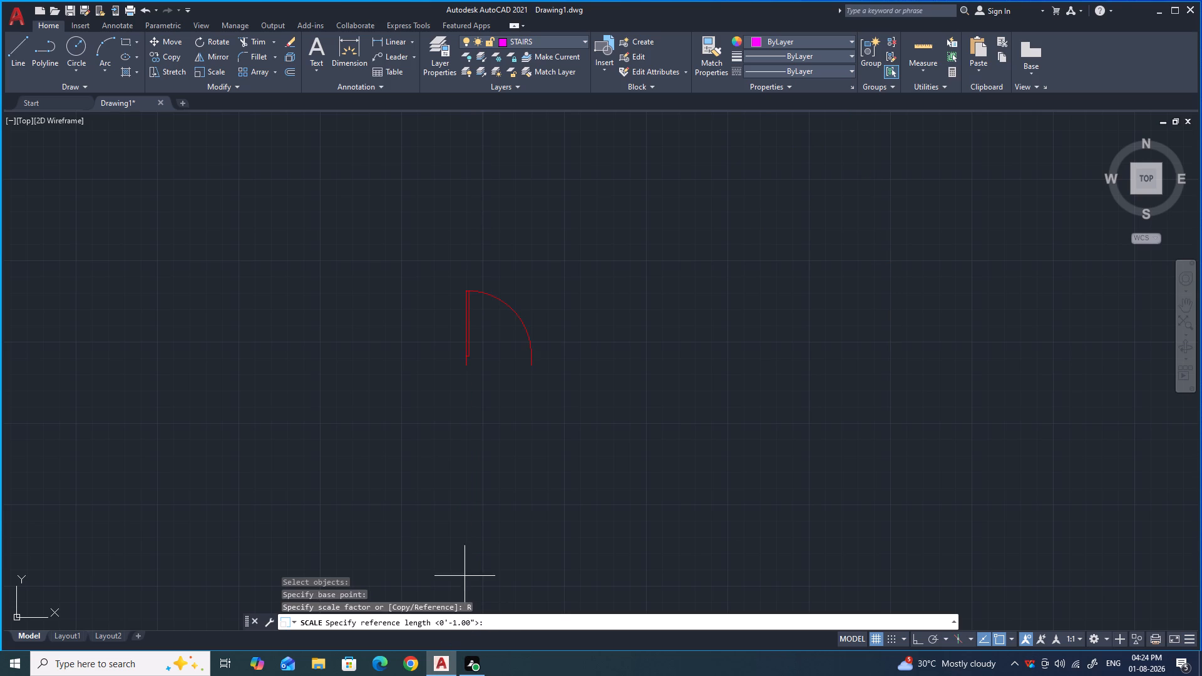
{"action": "left_click", "coordinate": [468, 366]}
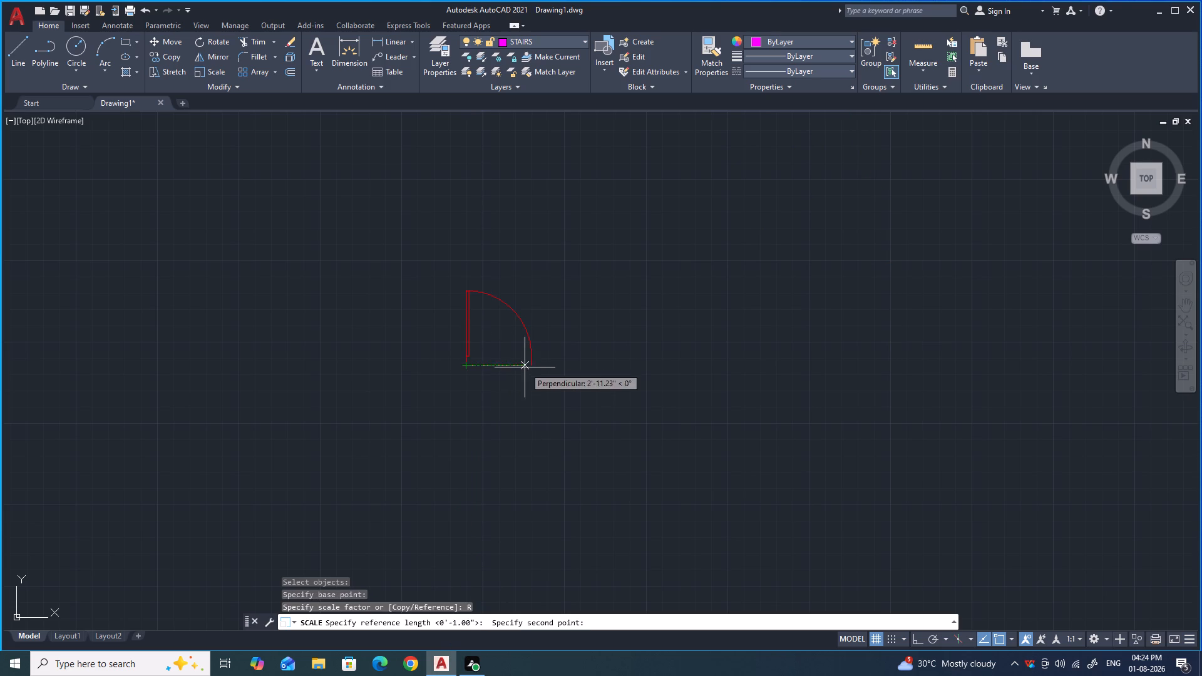
{"action": "left_click", "coordinate": [530, 366]}
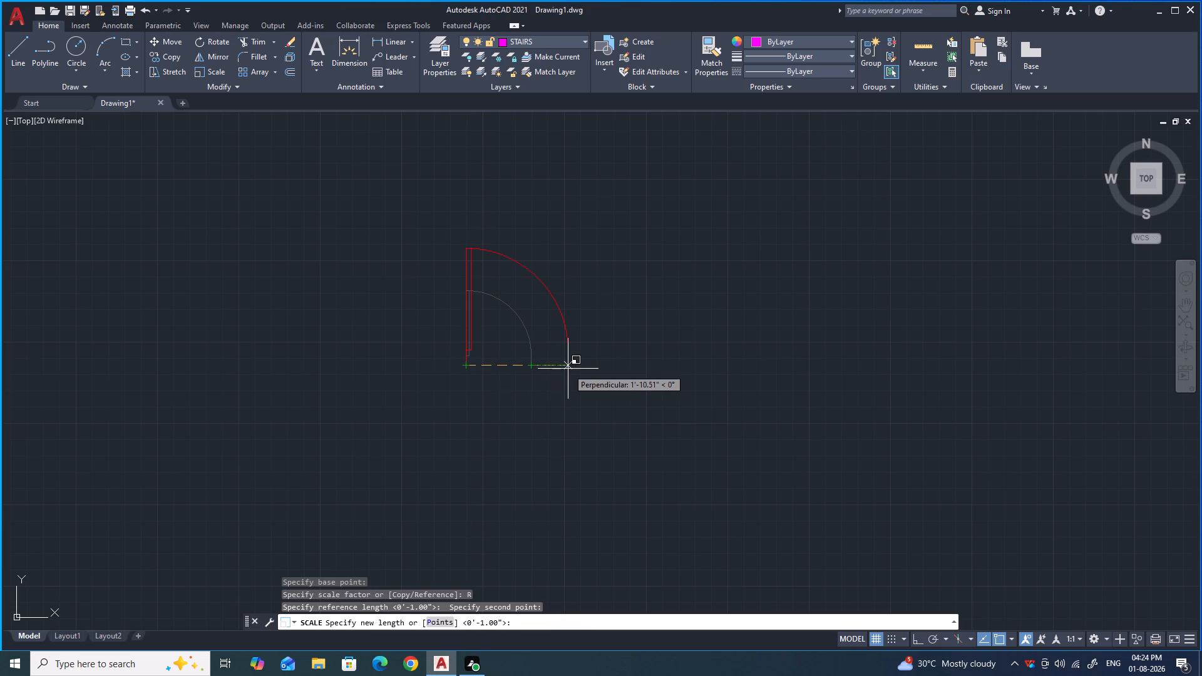
{"action": "type", "text": "39"}
{"action": "key", "text": "Return"}
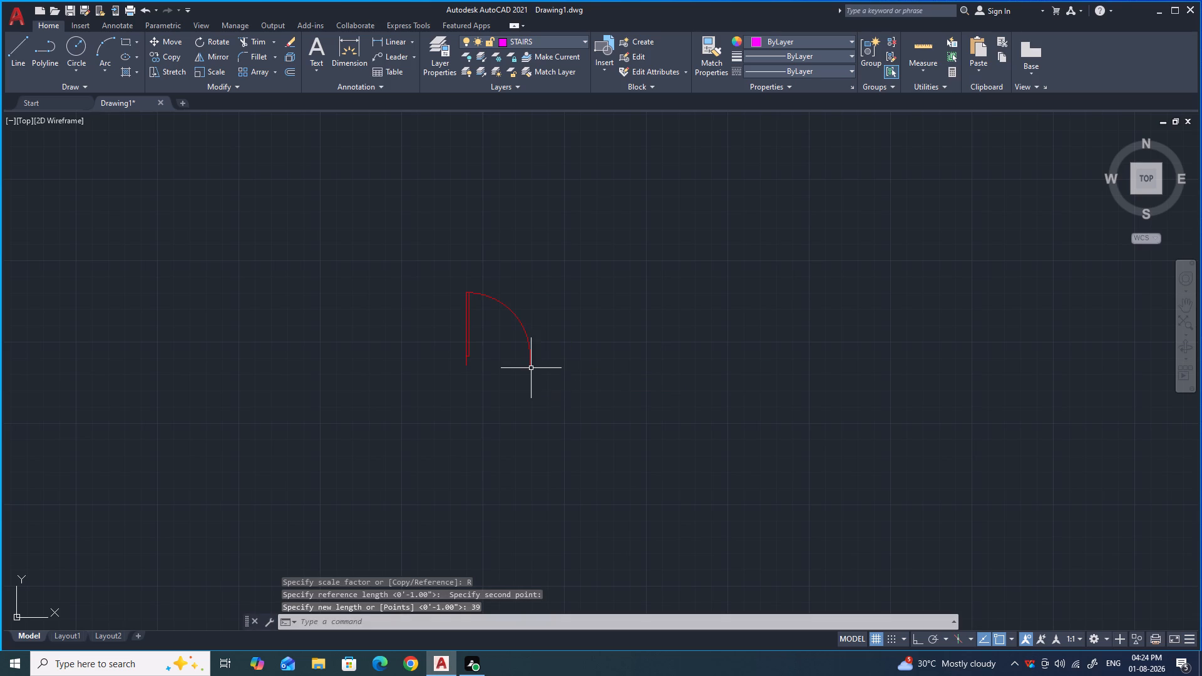
Mirror the rescaled door block about a vertical line just left of its leaf, keeping the original.
{"action": "scroll", "coordinate": [514, 315], "scroll_direction": "down", "scroll_amount": 3}
{"action": "scroll", "coordinate": [501, 323], "scroll_direction": "up", "scroll_amount": 1}
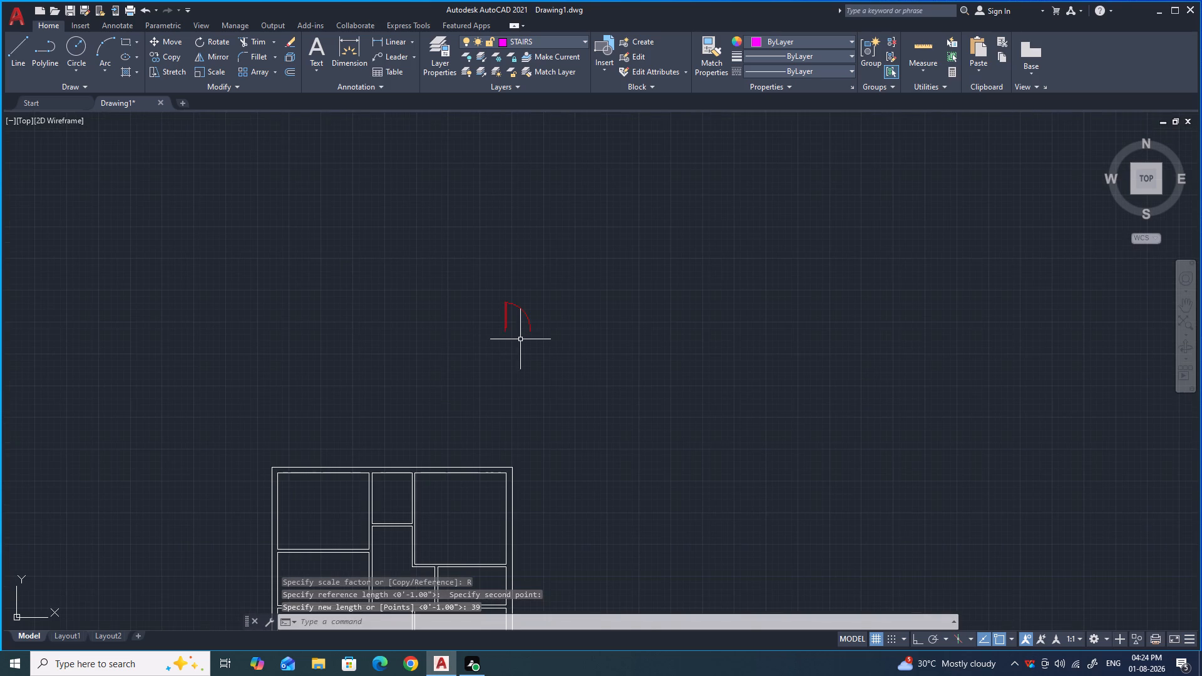
{"action": "left_click", "coordinate": [546, 352]}
{"action": "left_click", "coordinate": [476, 297]}
{"action": "type", "text": "MI"}
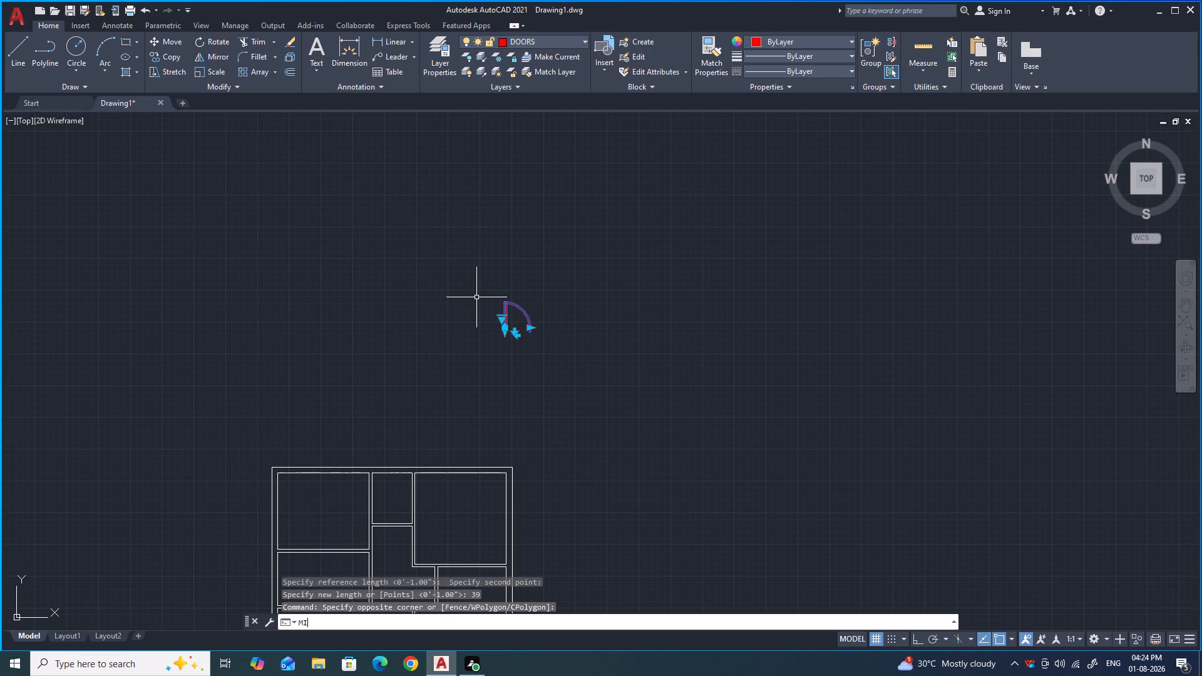
{"action": "key", "text": "Return"}
{"action": "scroll", "coordinate": [478, 313], "scroll_direction": "up", "scroll_amount": 3}
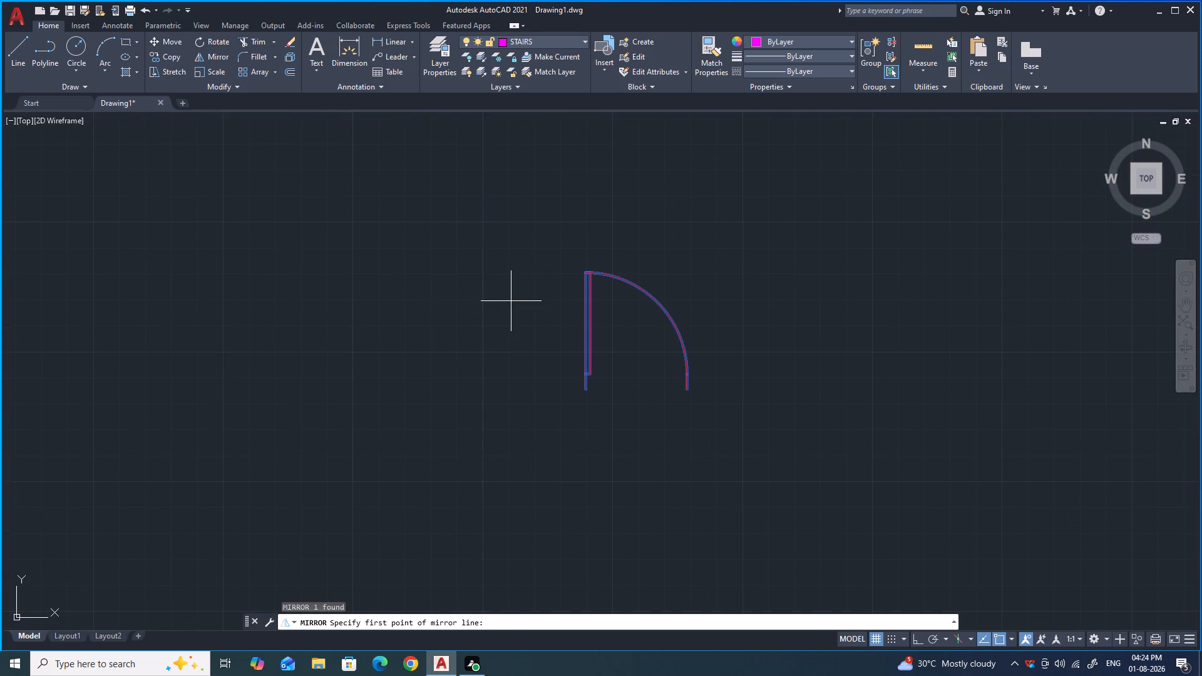
{"action": "left_click", "coordinate": [560, 270]}
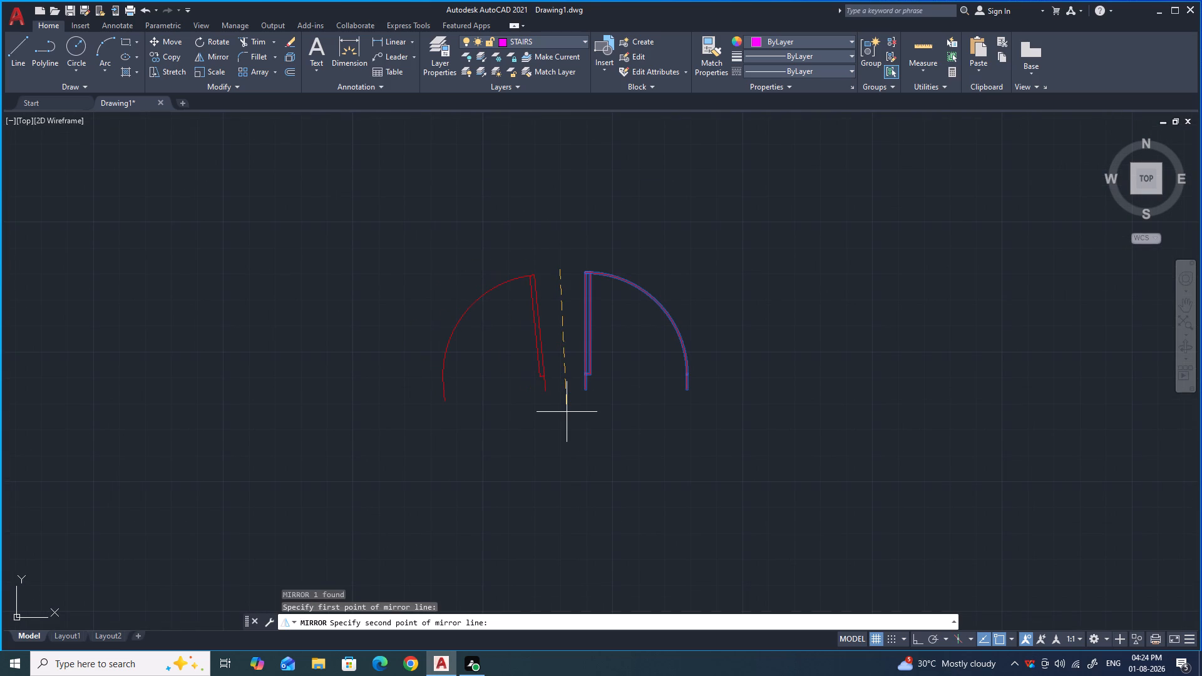
{"action": "key", "text": "F8"}
{"action": "left_click", "coordinate": [563, 415]}
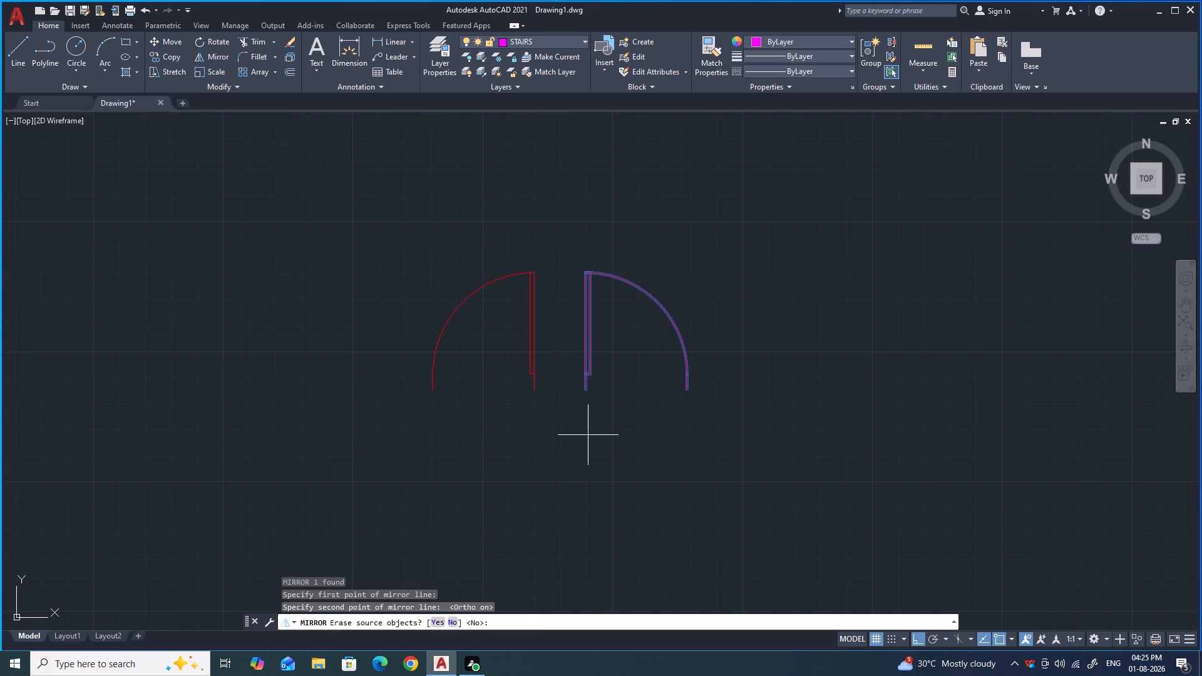
{"action": "key", "text": "space"}
Move the mirrored door block by its lower hinge corner into the partition below the small top-middle room, near its right end.
{"action": "left_click_drag", "start_coordinate": [570, 419], "coordinate": [564, 410]}
{"action": "left_click", "coordinate": [466, 278]}
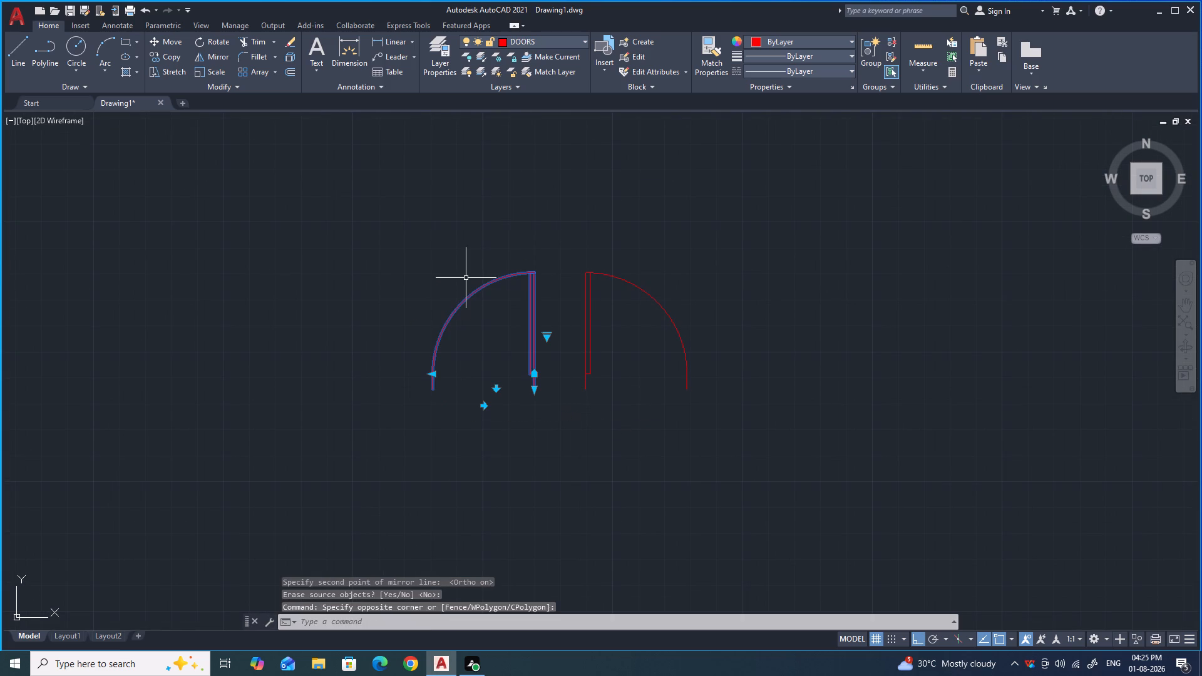
{"action": "key", "text": "m"}
{"action": "key", "text": "Return"}
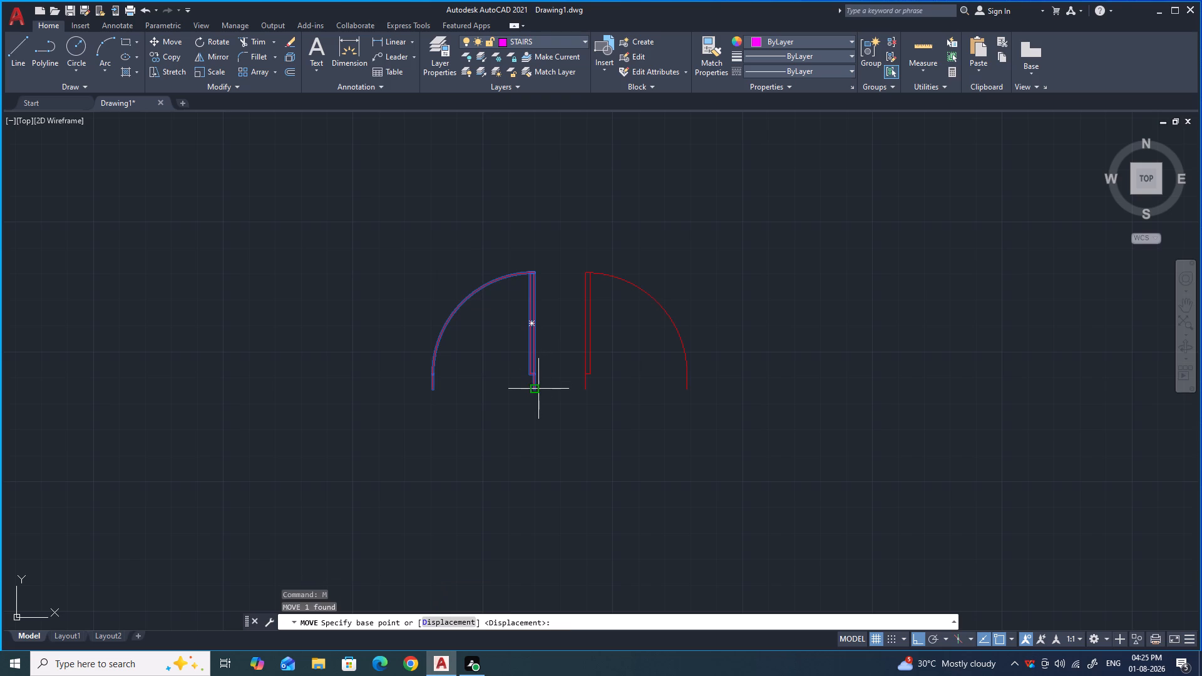
{"action": "left_click", "coordinate": [537, 390]}
{"action": "scroll", "coordinate": [552, 272], "scroll_direction": "down", "scroll_amount": 2}
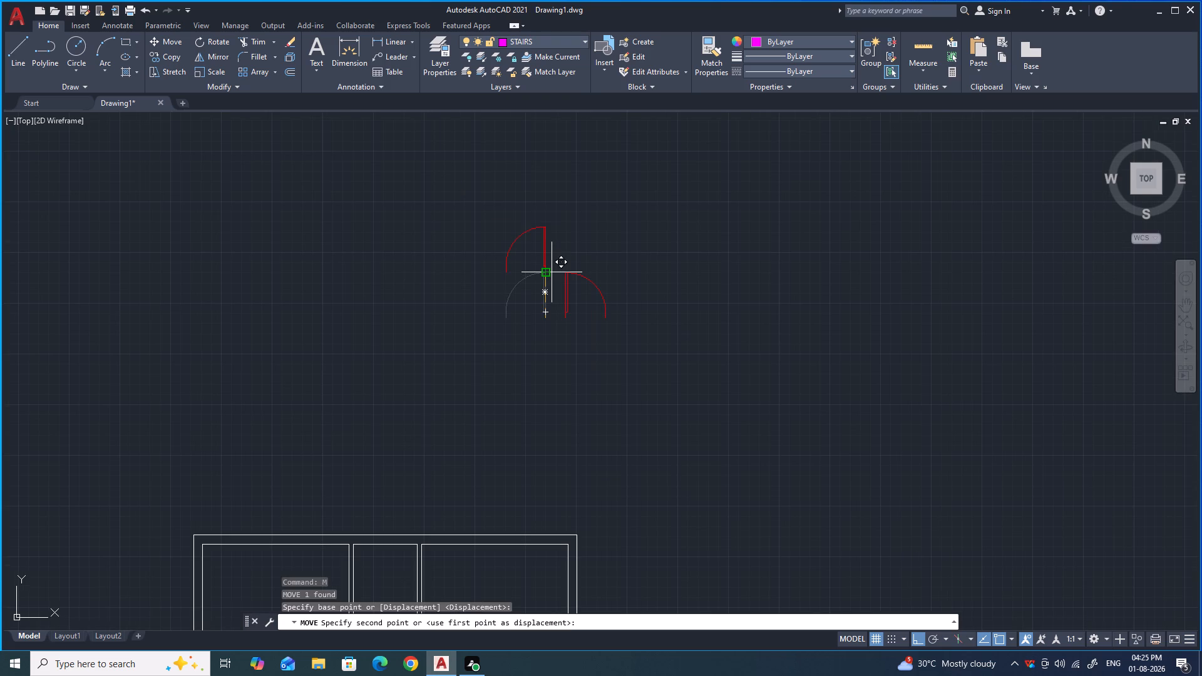
{"action": "key", "text": "F8"}
{"action": "scroll", "coordinate": [529, 272], "scroll_direction": "down", "scroll_amount": 3}
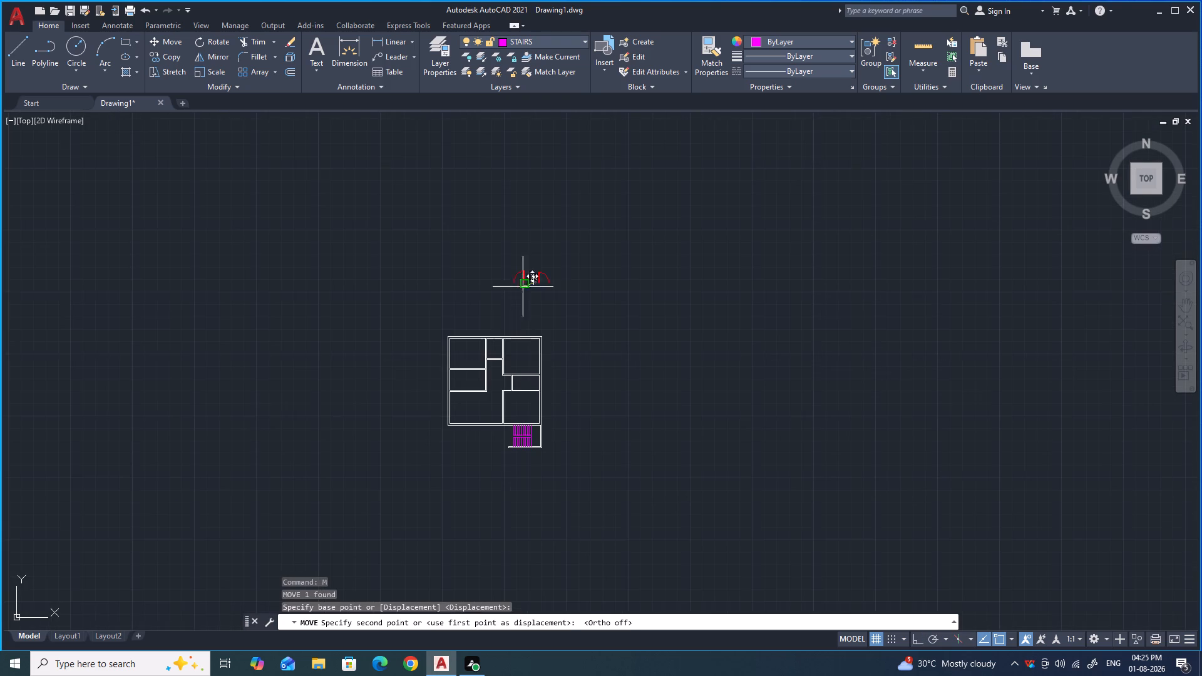
{"action": "scroll", "coordinate": [494, 365], "scroll_direction": "up", "scroll_amount": 6}
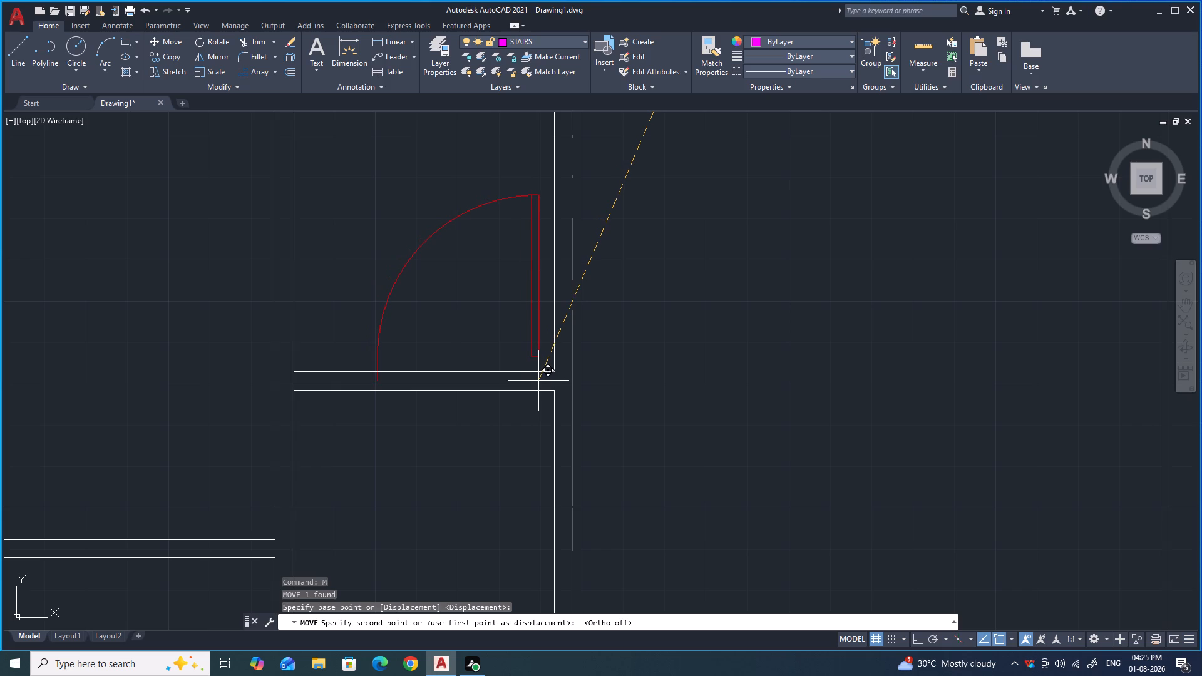
{"action": "left_click", "coordinate": [538, 381]}
Delete the door block placed at the partition below the small top-middle room.
{"action": "scroll", "coordinate": [557, 344], "scroll_direction": "down", "scroll_amount": 5}
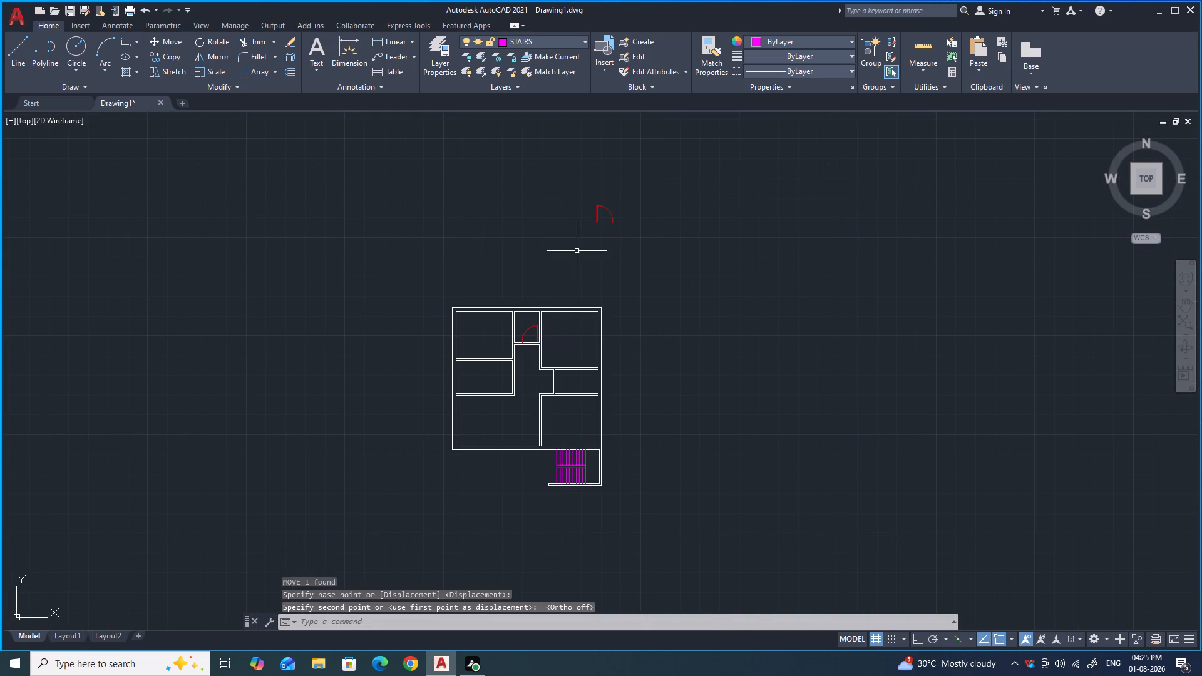
{"action": "scroll", "coordinate": [532, 331], "scroll_direction": "up", "scroll_amount": 2}
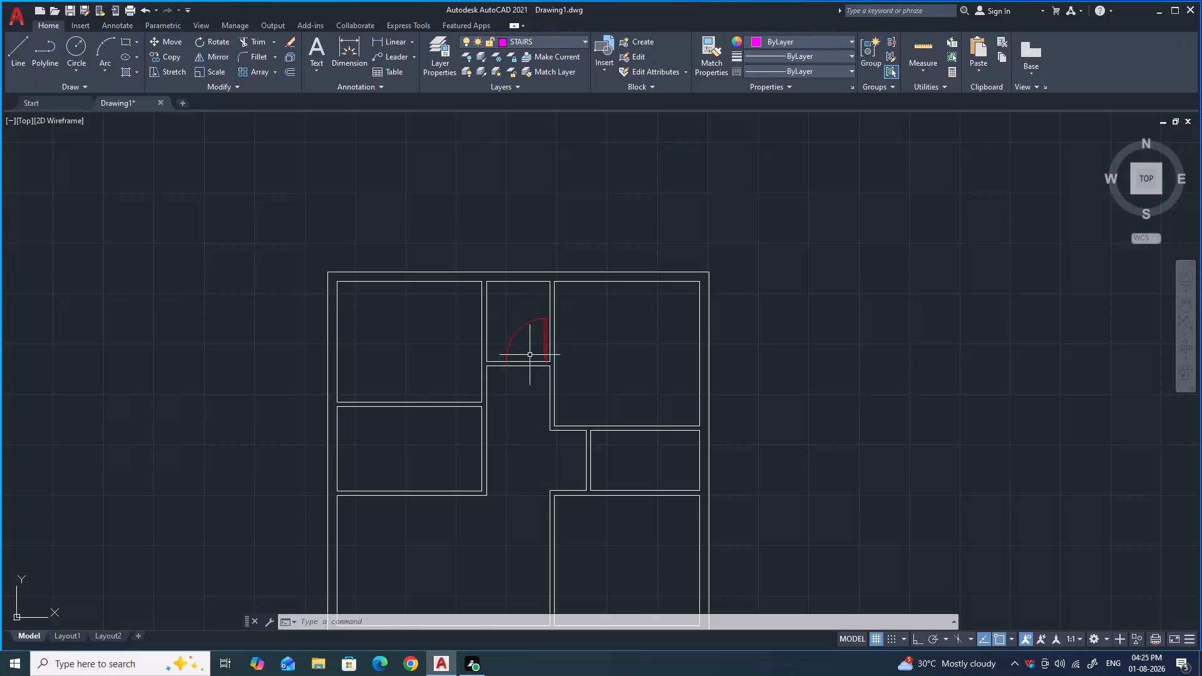
{"action": "left_click", "coordinate": [530, 352]}
{"action": "left_click", "coordinate": [516, 317]}
{"action": "key", "text": "BackSpace"}
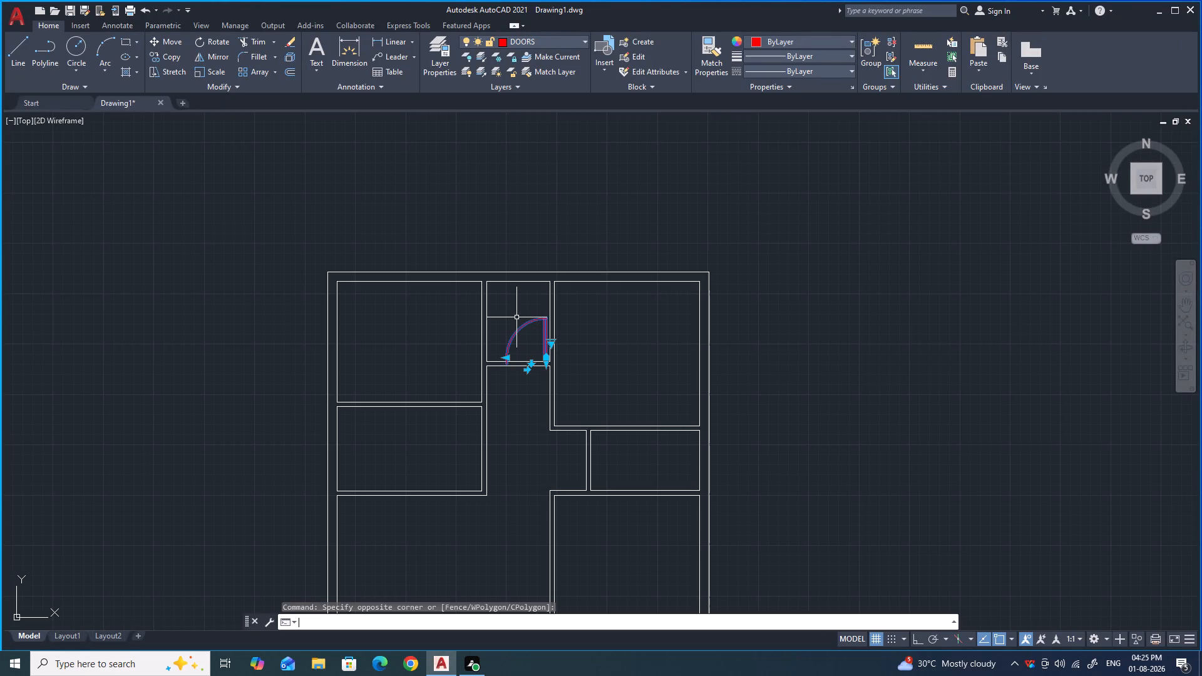
{"action": "key", "text": "Delete"}
Copy the door block above the plan from its lower hinge corner to about 7'-3" horizontally to its right.
{"action": "scroll", "coordinate": [526, 364], "scroll_direction": "up", "scroll_amount": 2}
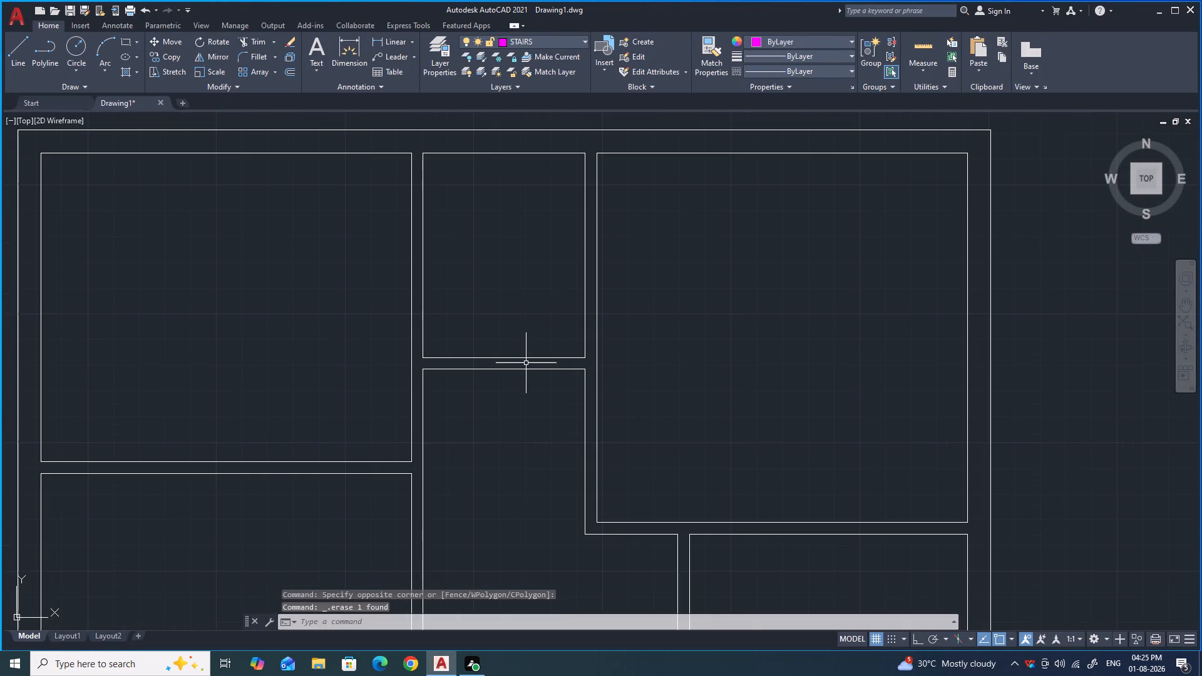
{"action": "scroll", "coordinate": [527, 356], "scroll_direction": "down", "scroll_amount": 5}
{"action": "scroll", "coordinate": [573, 266], "scroll_direction": "up", "scroll_amount": 3}
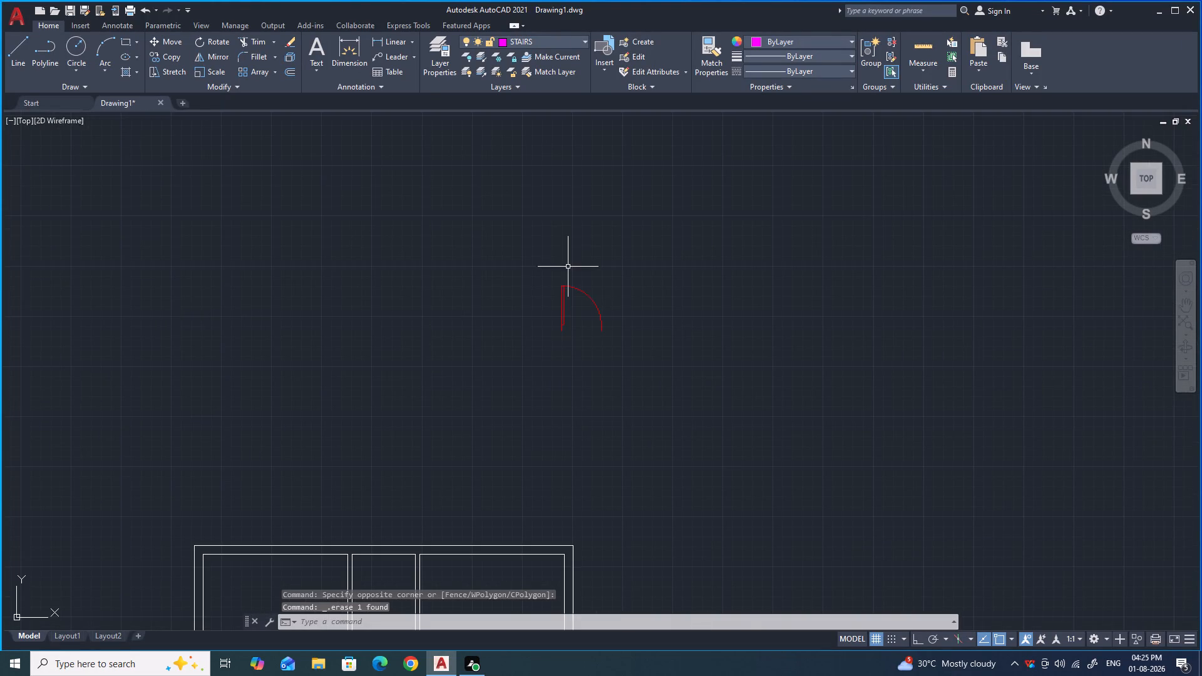
{"action": "scroll", "coordinate": [582, 297], "scroll_direction": "up", "scroll_amount": 1}
{"action": "left_click_drag", "start_coordinate": [620, 365], "coordinate": [616, 359]}
{"action": "left_click", "coordinate": [488, 247]}
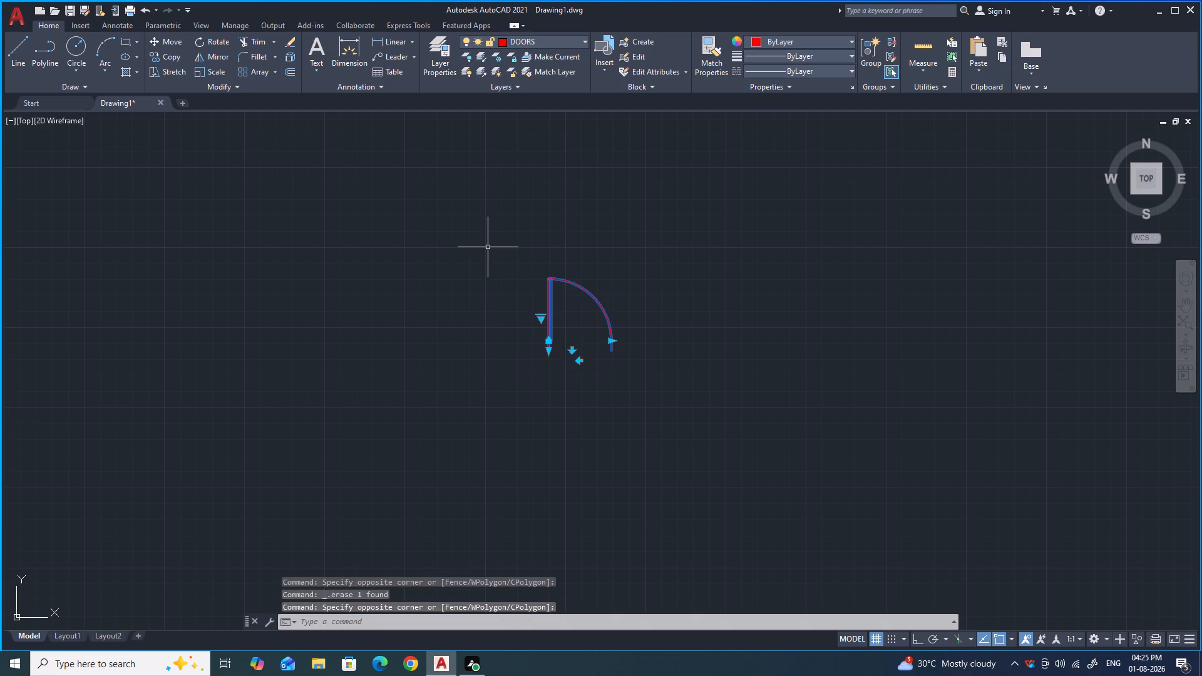
{"action": "type", "text": "CO"}
{"action": "key", "text": "Return"}
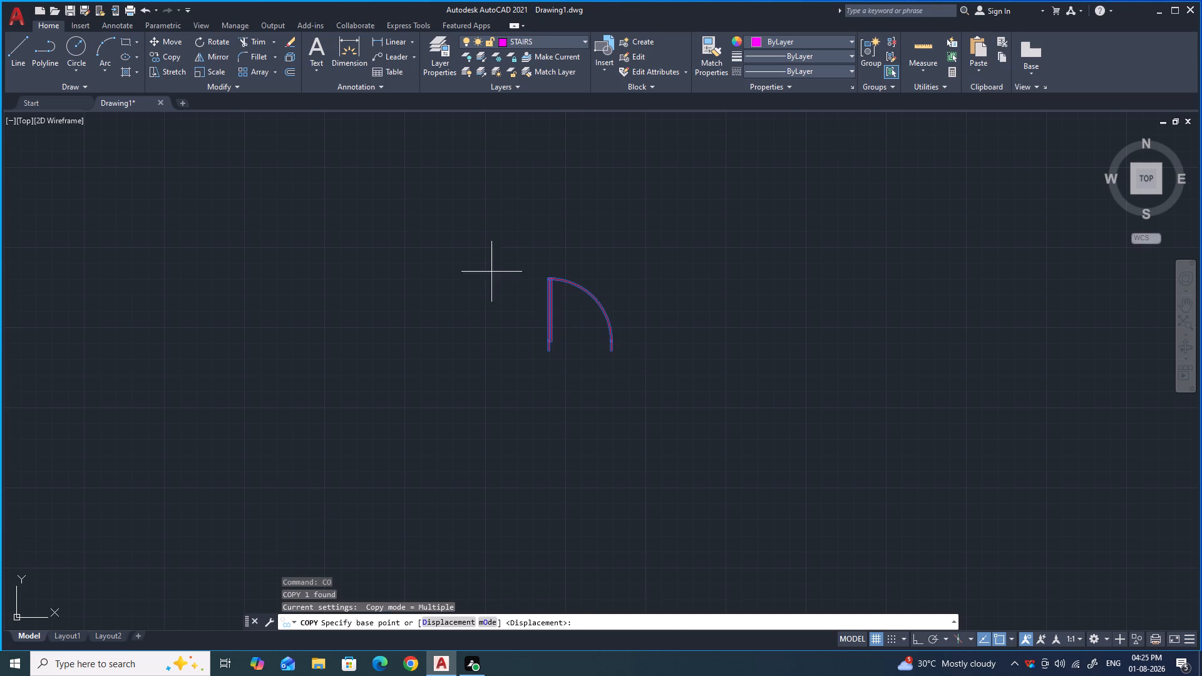
{"action": "left_click", "coordinate": [551, 352]}
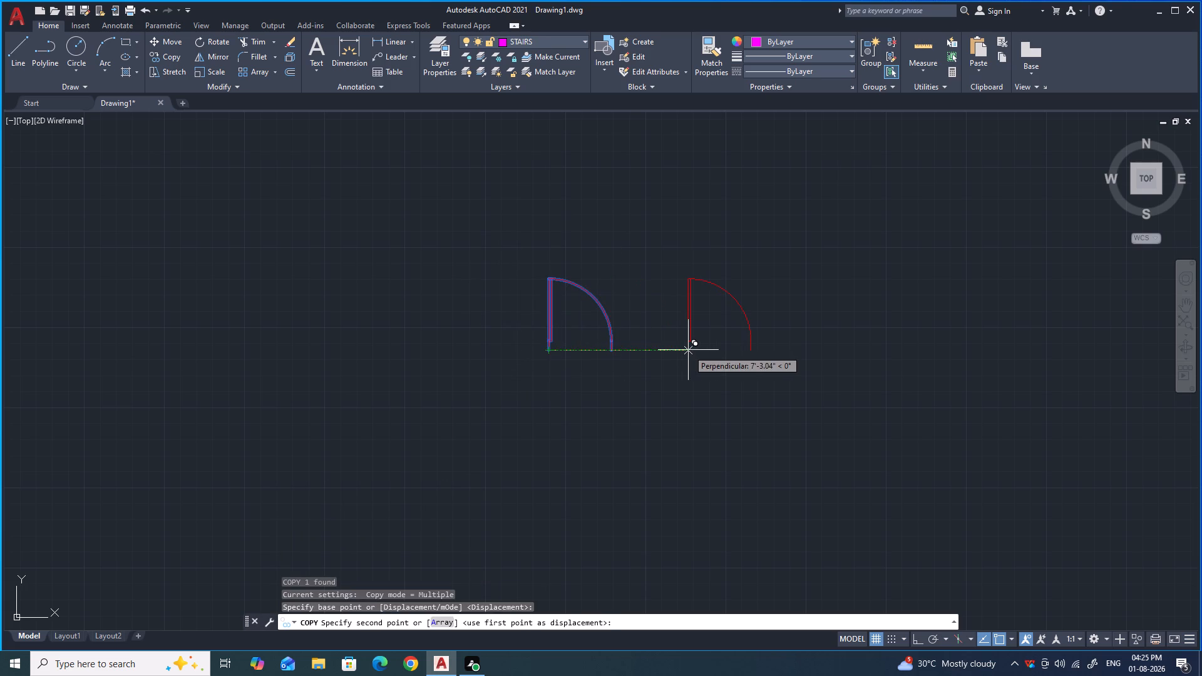
{"action": "left_click", "coordinate": [688, 350]}
{"action": "scroll", "coordinate": [606, 312], "scroll_direction": "down", "scroll_amount": 2}
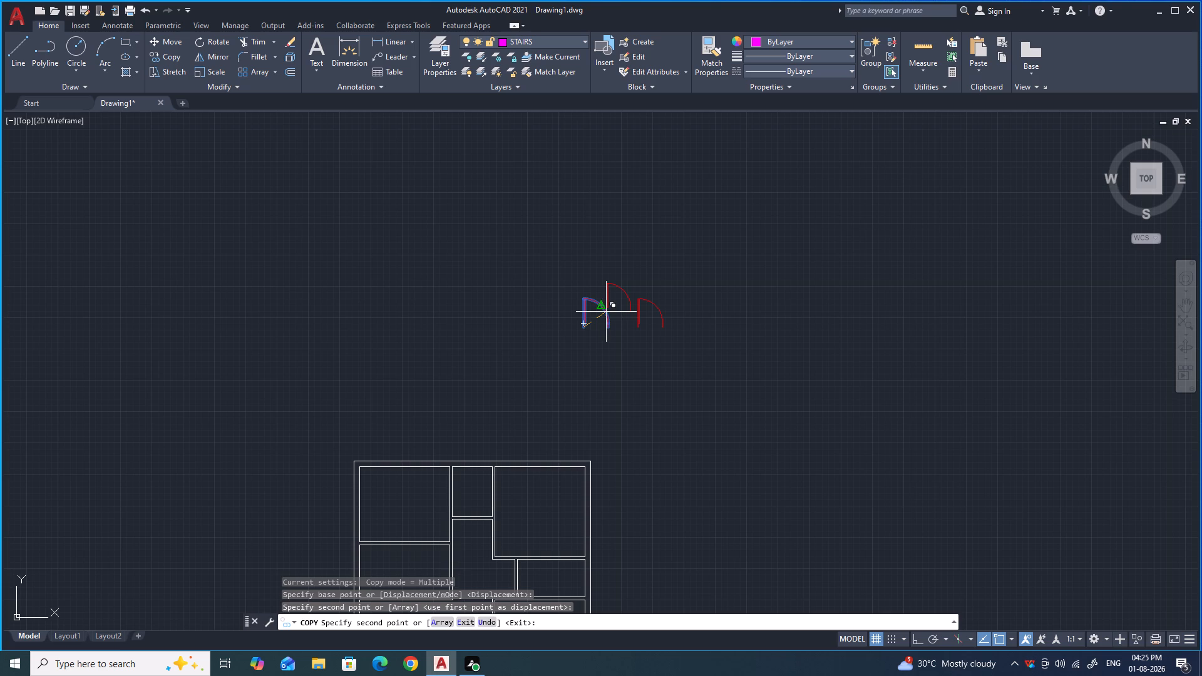
{"action": "key", "text": "Escape"}
Scale the copied door block from its lower hinge corner by reference, setting its opening width to 31 inches.
{"action": "scroll", "coordinate": [697, 336], "scroll_direction": "up", "scroll_amount": 3}
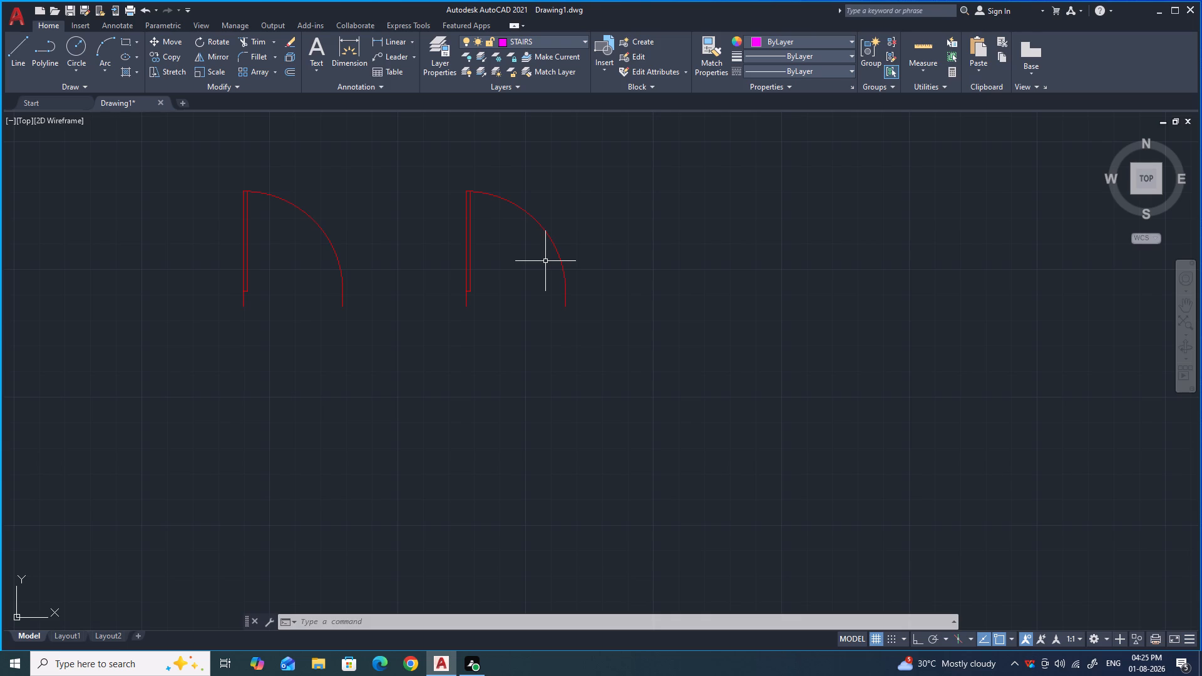
{"action": "left_click_drag", "start_coordinate": [609, 351], "coordinate": [603, 342]}
{"action": "left_click", "coordinate": [443, 175]}
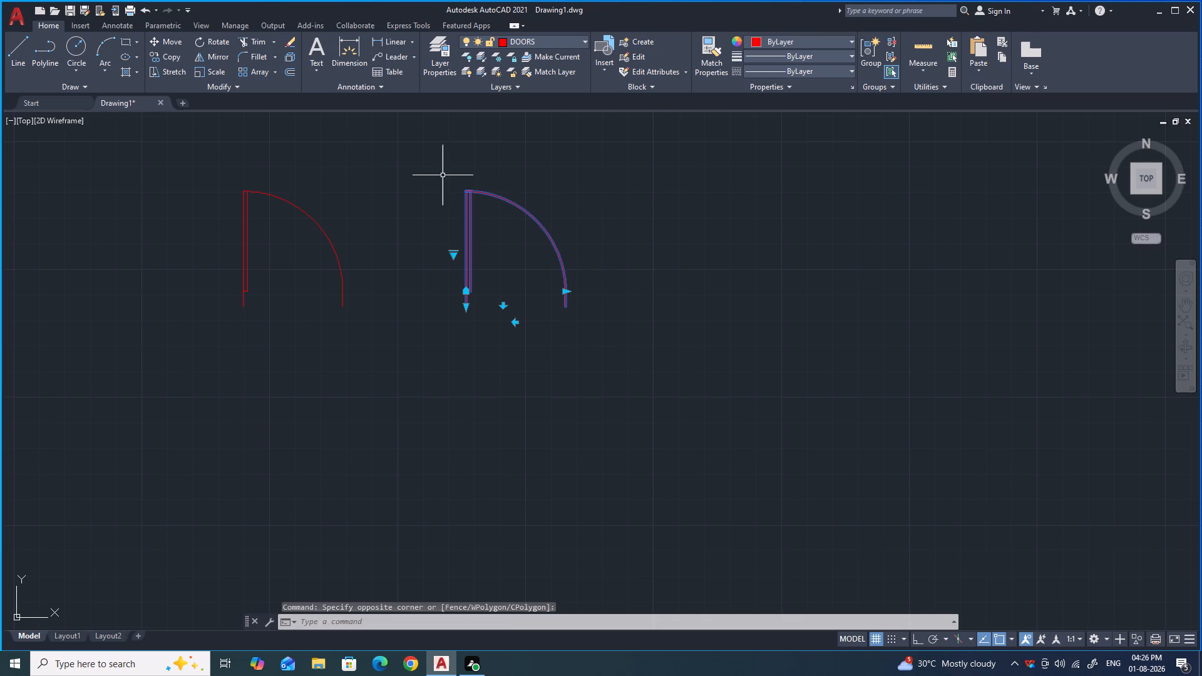
{"action": "type", "text": "SC"}
{"action": "key", "text": "Return"}
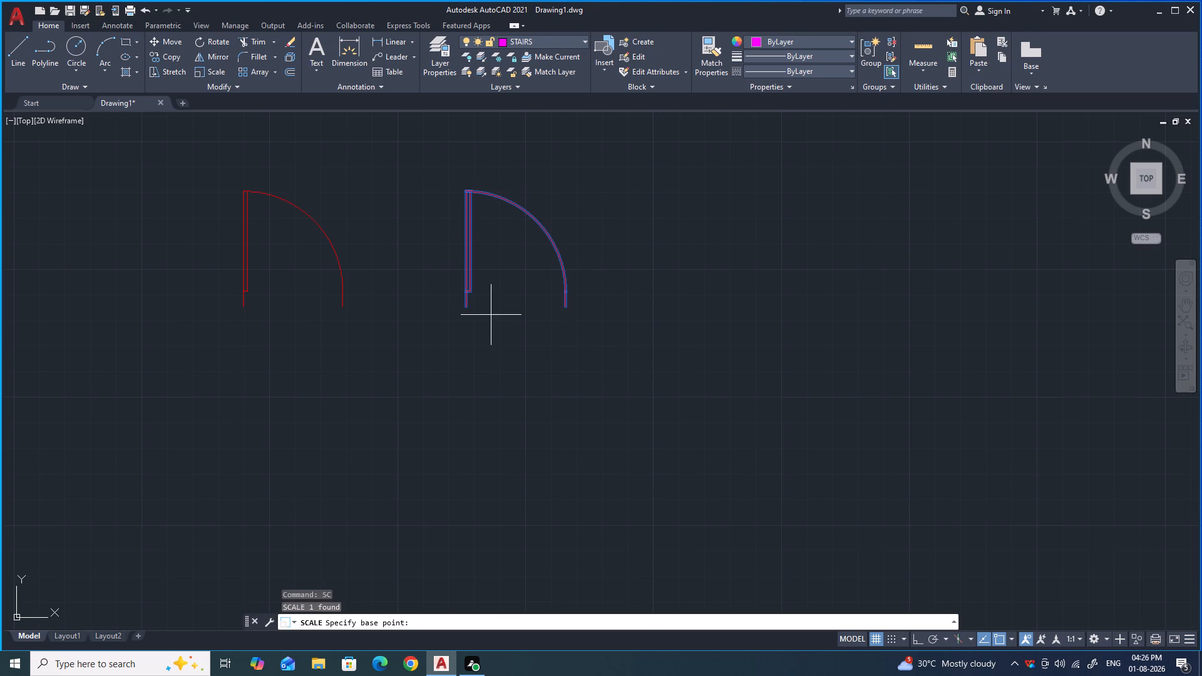
{"action": "left_click", "coordinate": [469, 310]}
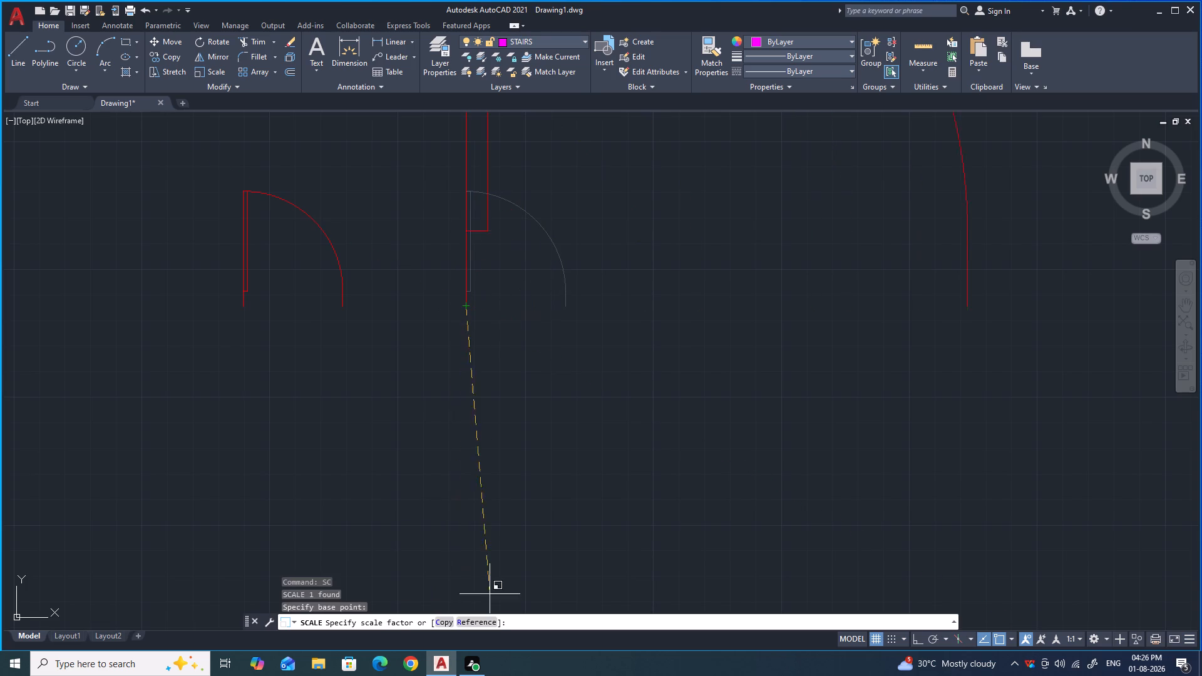
{"action": "left_click", "coordinate": [468, 623]}
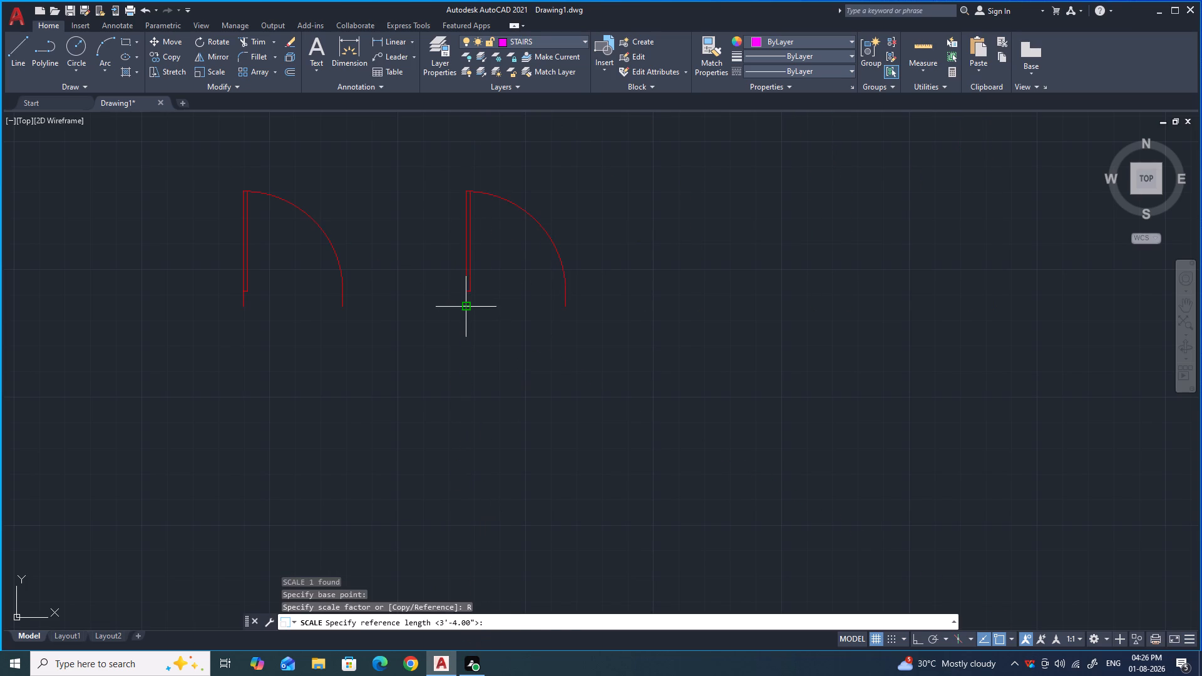
{"action": "left_click", "coordinate": [466, 309]}
{"action": "left_click", "coordinate": [563, 308]}
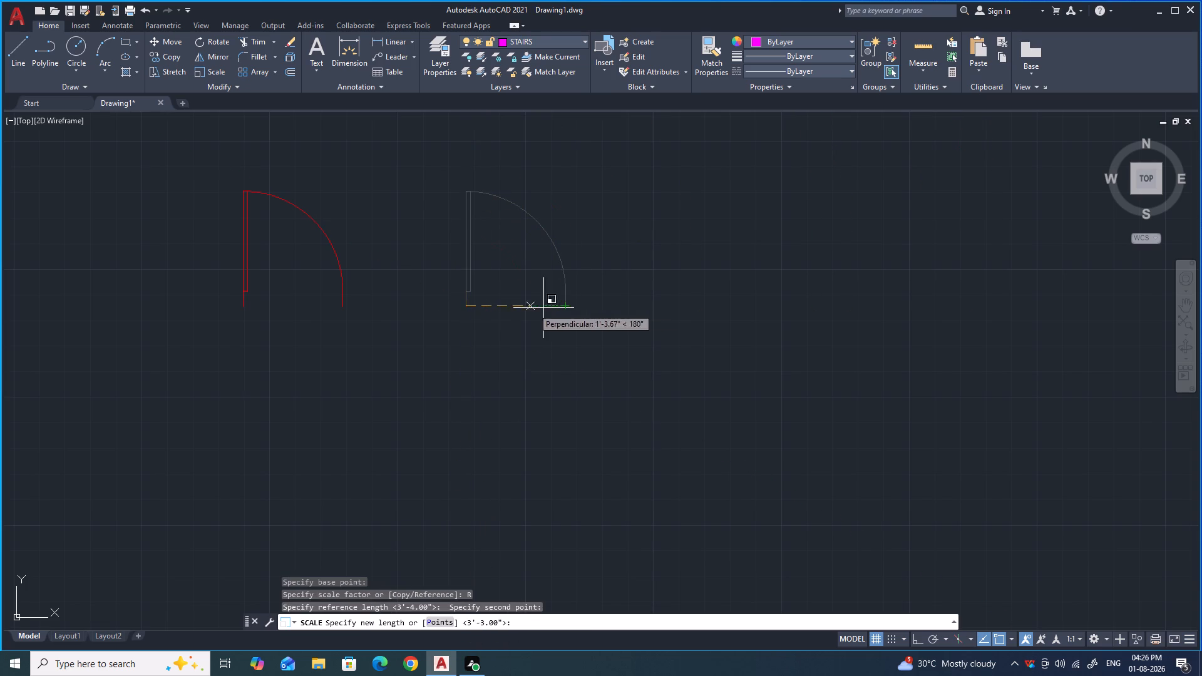
{"action": "type", "text": "31."}
{"action": "key", "text": "BackSpace"}
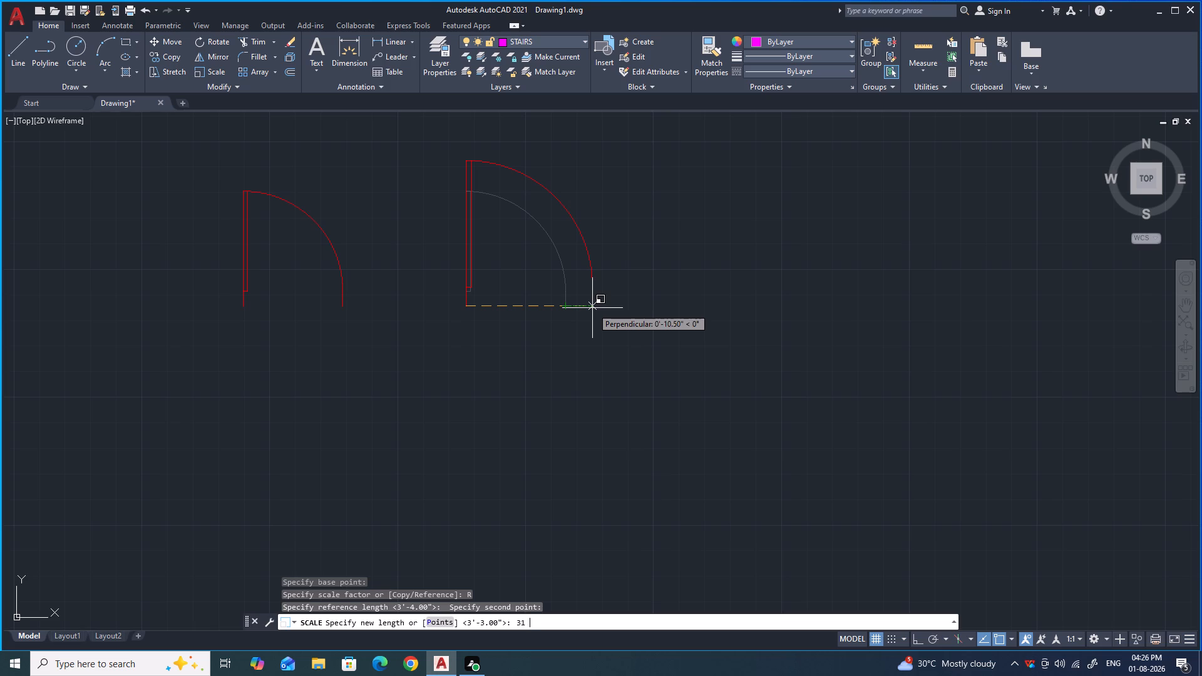
{"action": "key", "text": "Return"}
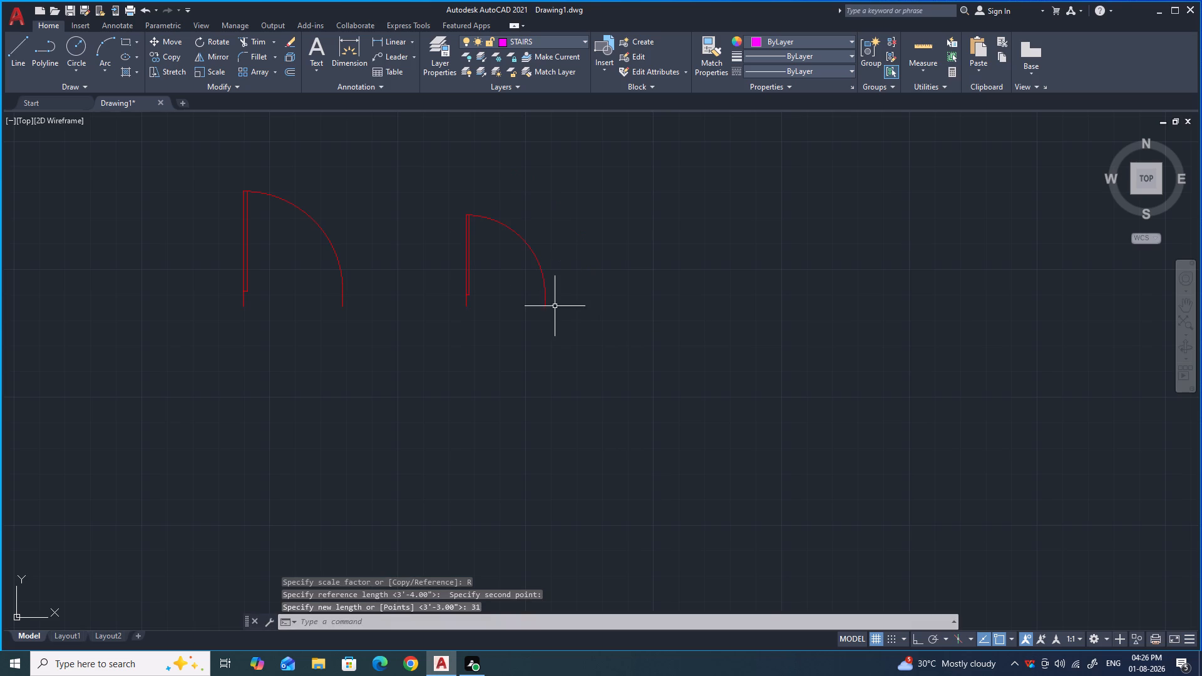
Rotate the larger door block above the plan by 270° about its lower hinge corner, with Ortho on.
{"action": "scroll", "coordinate": [540, 284], "scroll_direction": "down", "scroll_amount": 2}
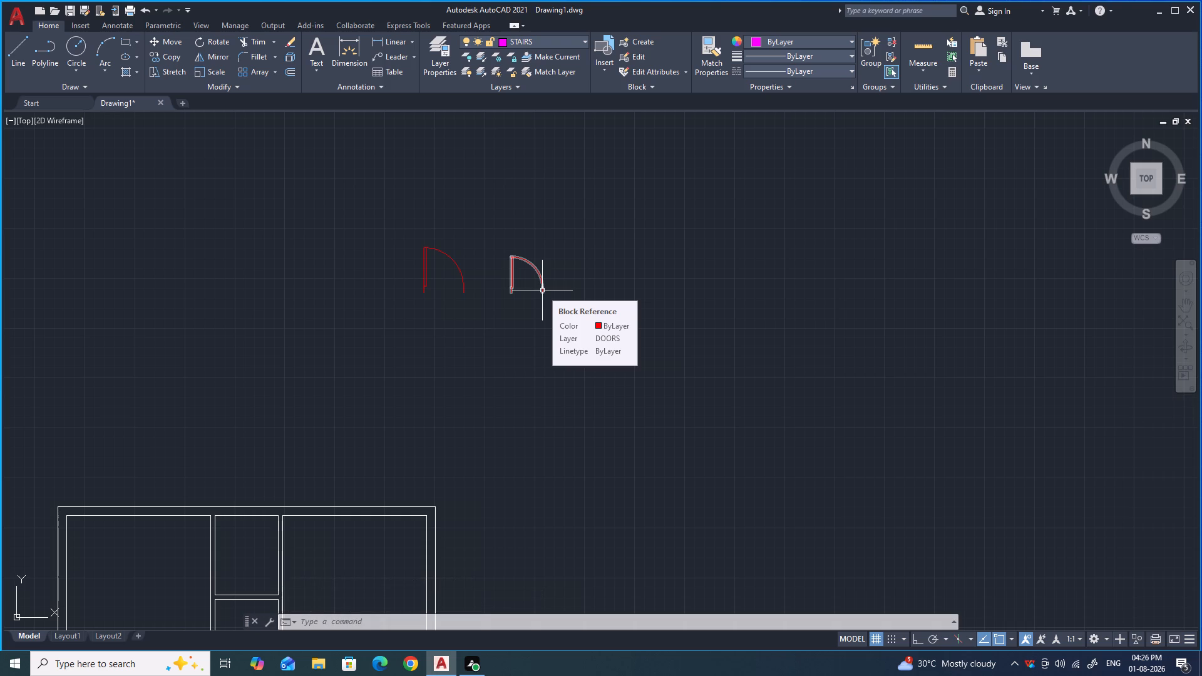
{"action": "scroll", "coordinate": [428, 253], "scroll_direction": "up", "scroll_amount": 1}
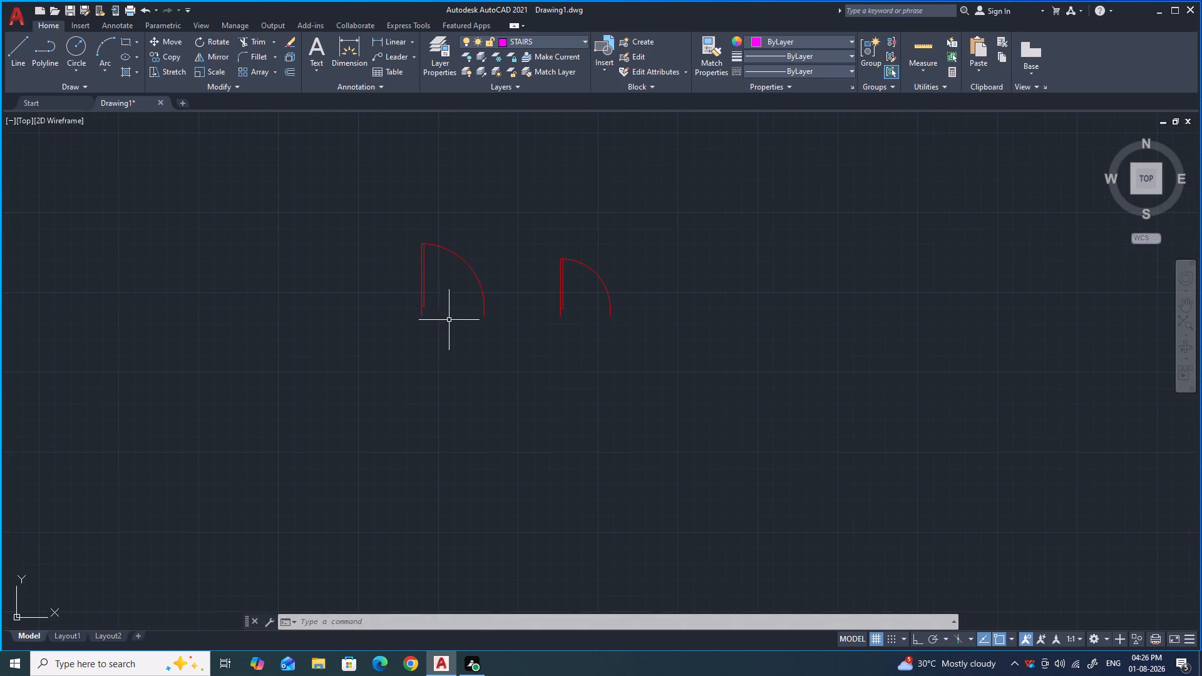
{"action": "left_click_drag", "start_coordinate": [477, 362], "coordinate": [471, 350]}
{"action": "left_click", "coordinate": [346, 180]}
{"action": "type", "text": "RO"}
{"action": "key", "text": "Return"}
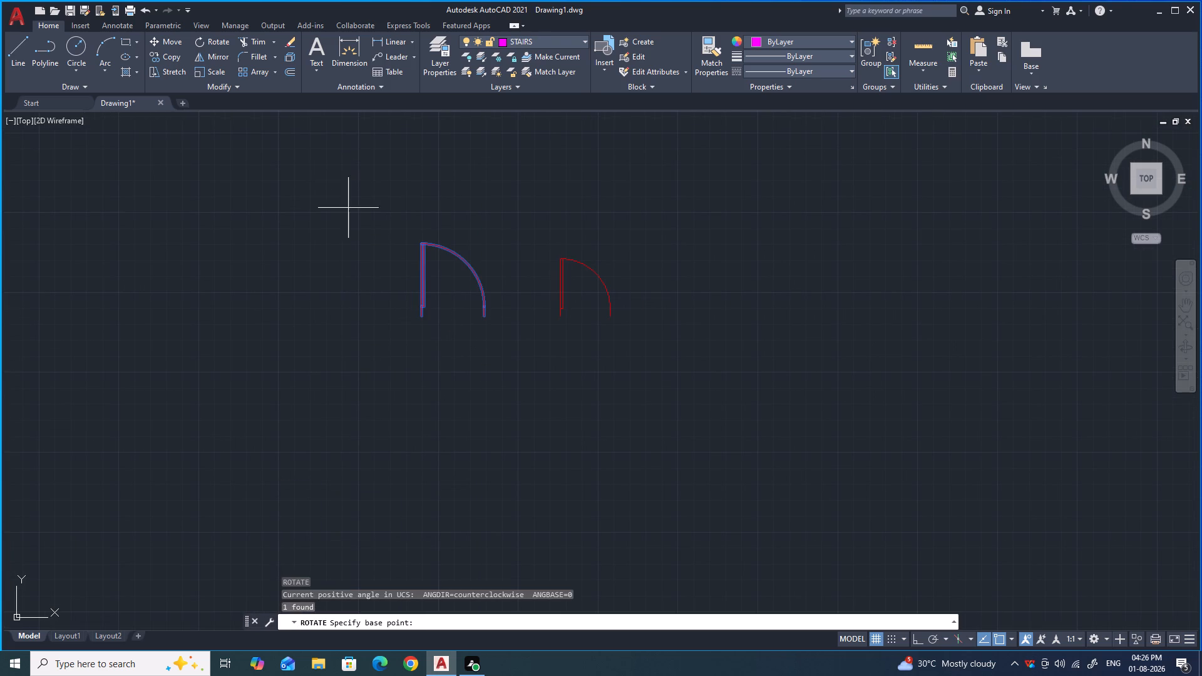
{"action": "left_click", "coordinate": [422, 318]}
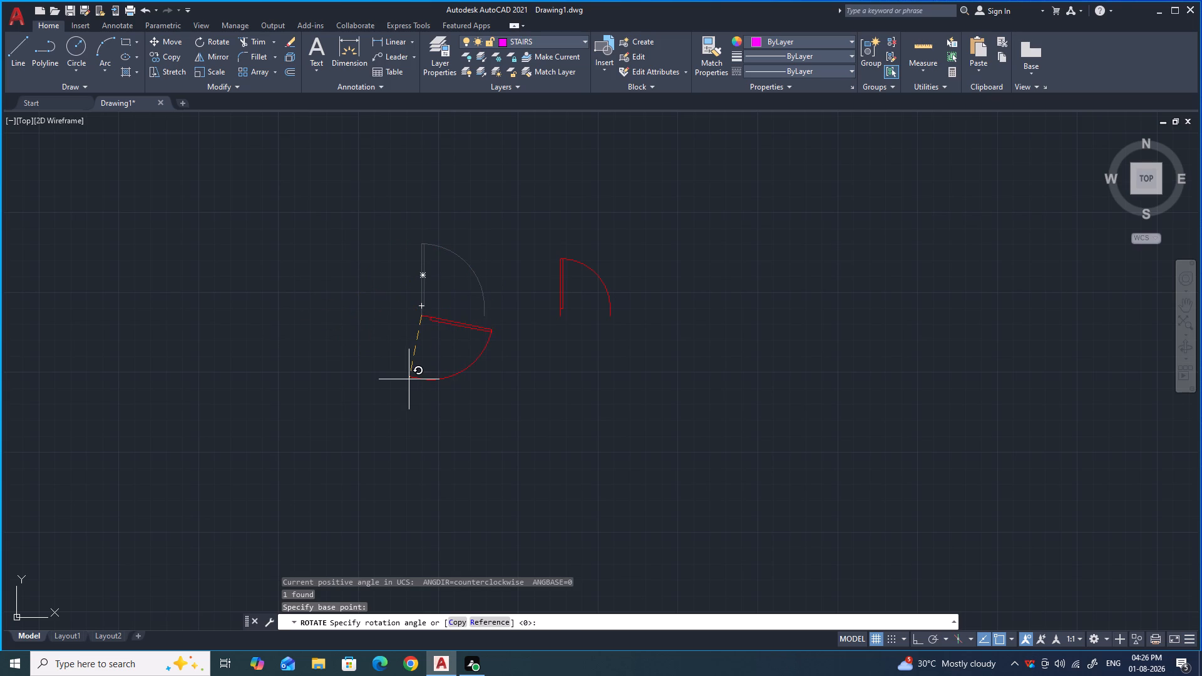
{"action": "key", "text": "F8"}
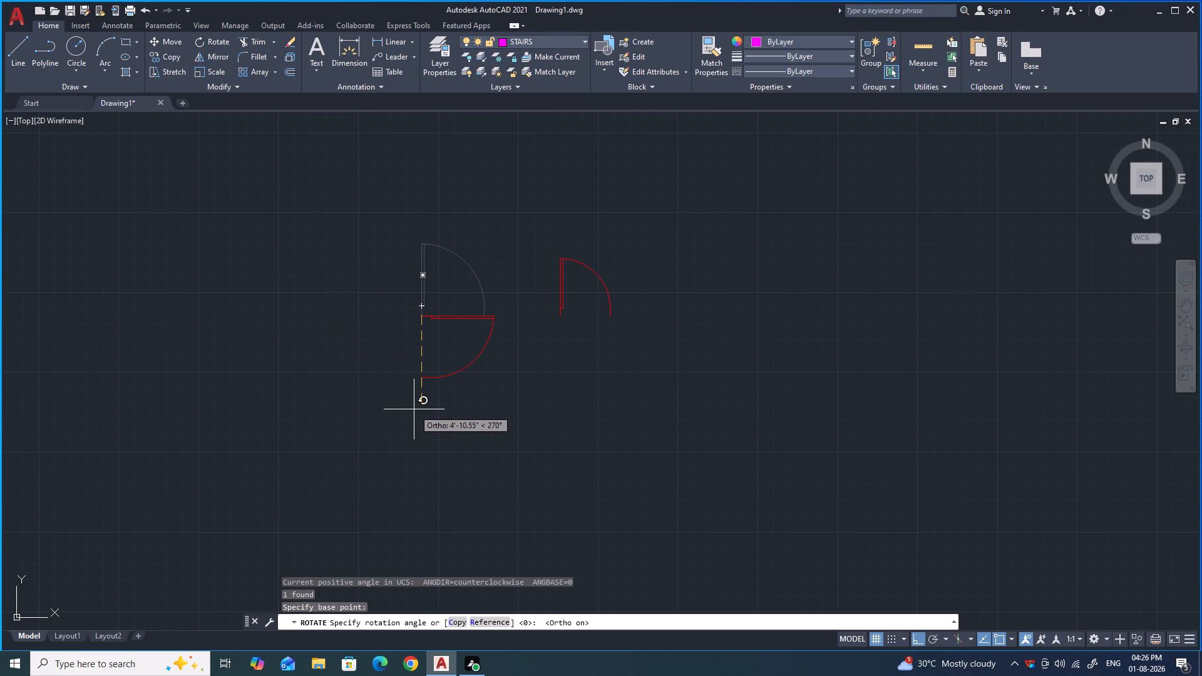
{"action": "left_click", "coordinate": [414, 409]}
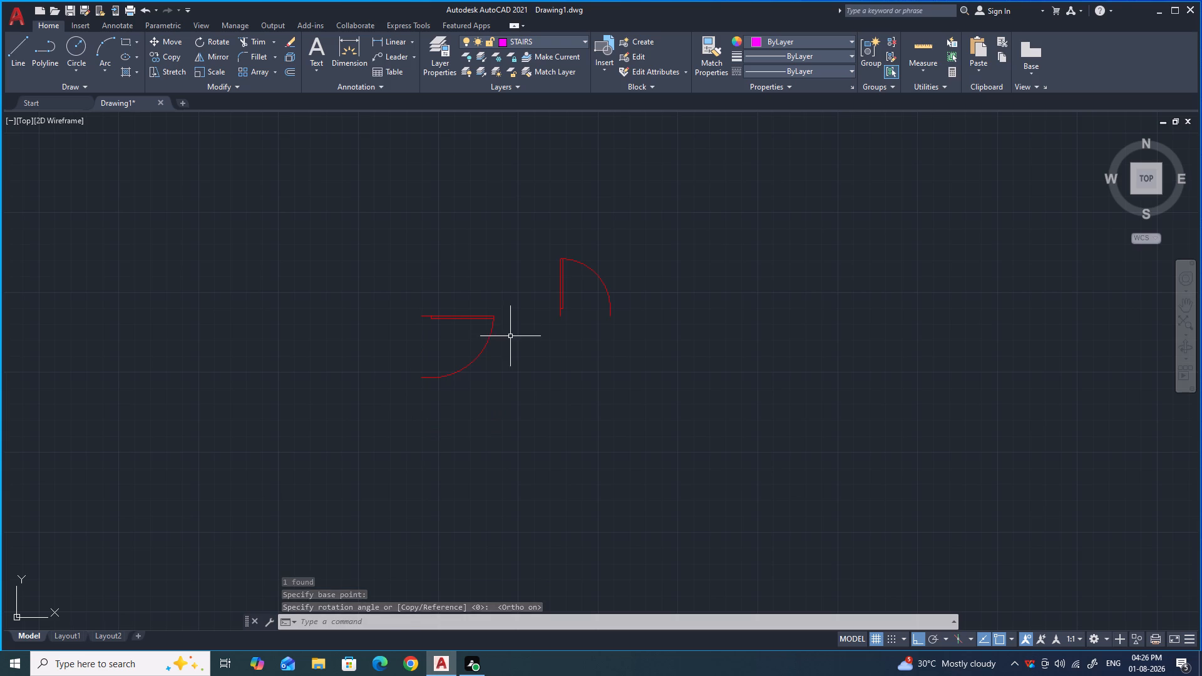
Mirror the rotated door block about a horizontal line just above its leaf, keeping the original.
{"action": "left_click_drag", "start_coordinate": [518, 401], "coordinate": [513, 396]}
{"action": "left_click", "coordinate": [342, 268]}
{"action": "type", "text": "MI"}
{"action": "key", "text": "Return"}
{"action": "left_click", "coordinate": [418, 304]}
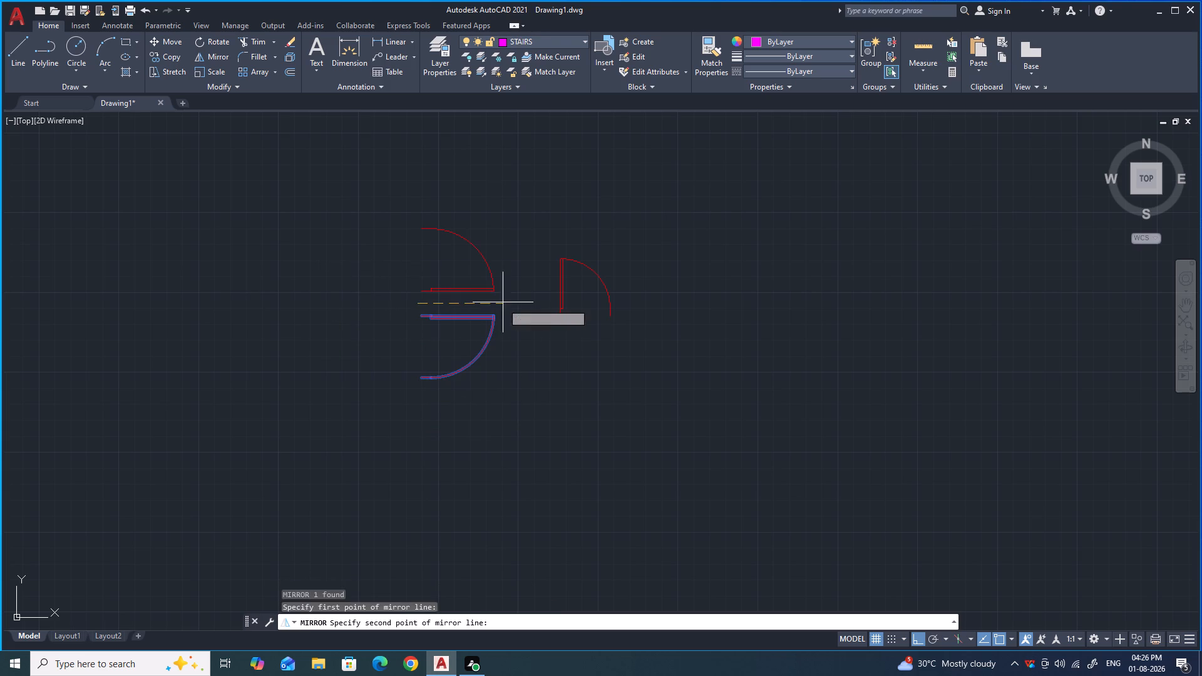
{"action": "left_click", "coordinate": [520, 302]}
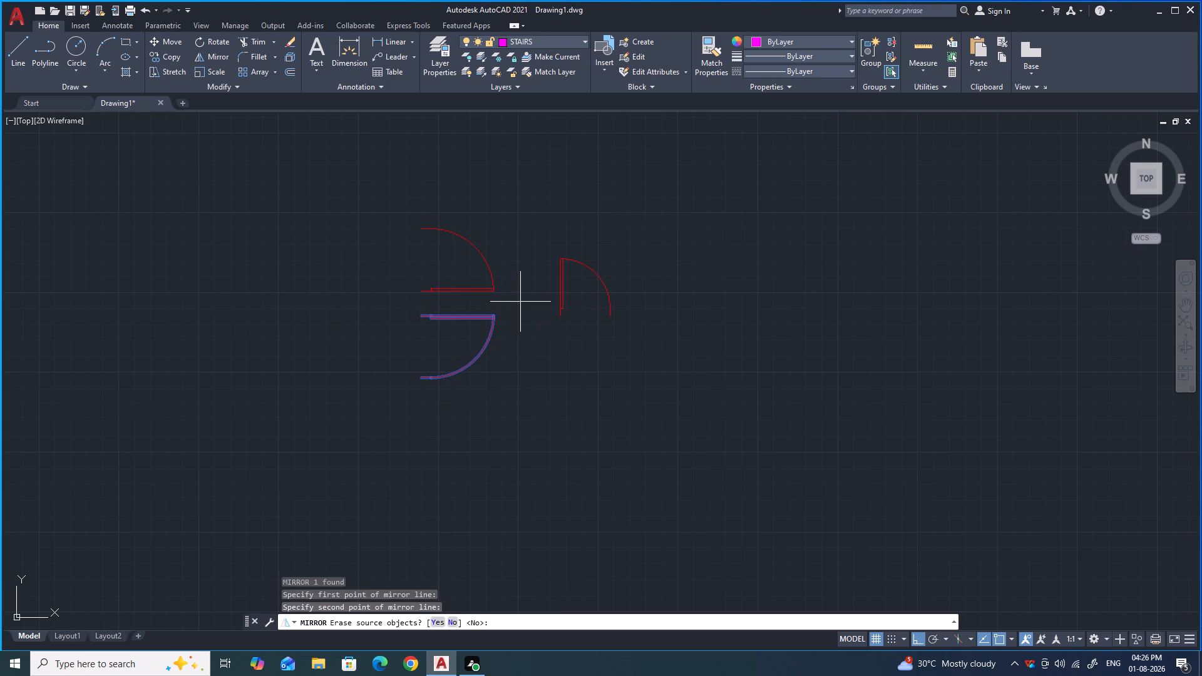
{"action": "key", "text": "space"}
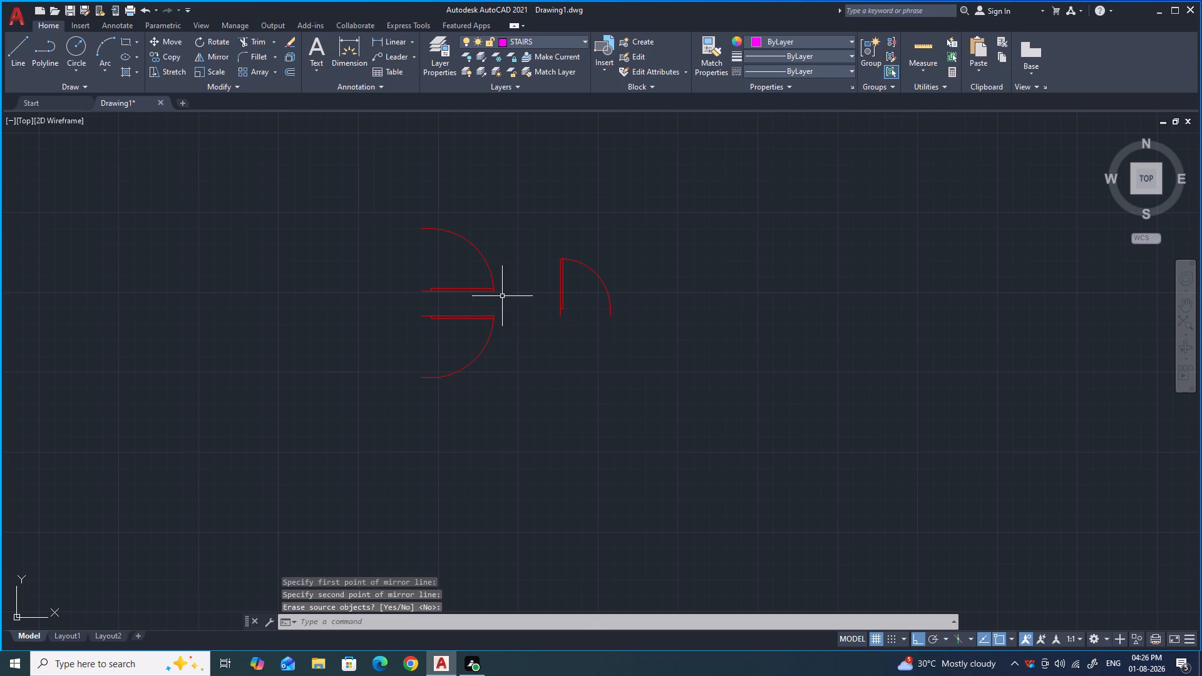
Move the mirrored door block by its hinge corner, with Ortho off, into the top-right room's left wall, just above that wall's lower corner.
{"action": "left_click_drag", "start_coordinate": [500, 303], "coordinate": [493, 292]}
{"action": "left_click", "coordinate": [404, 225]}
{"action": "key", "text": "m"}
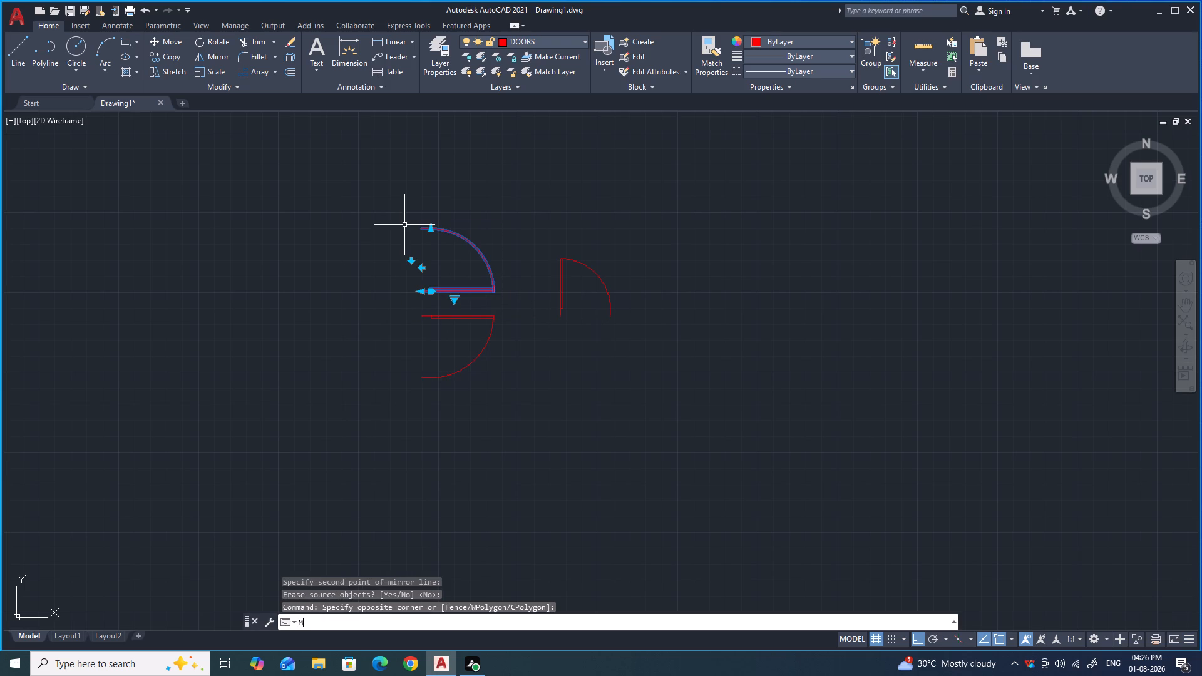
{"action": "key", "text": "Return"}
{"action": "left_click", "coordinate": [421, 292]}
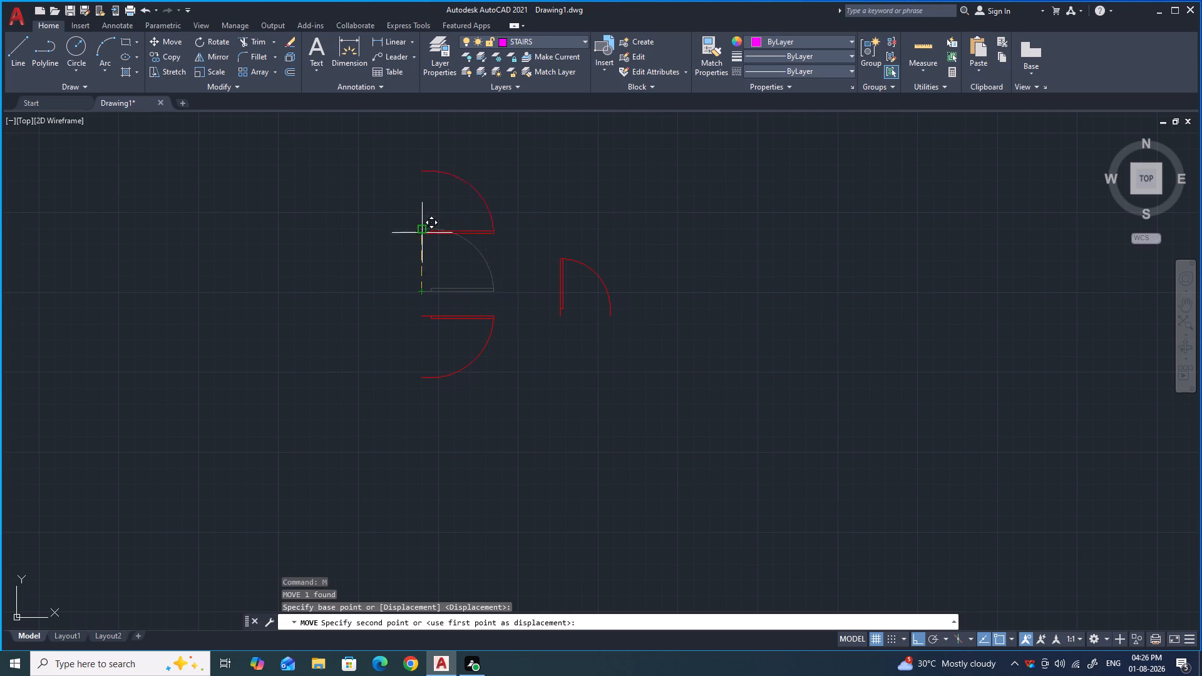
{"action": "scroll", "coordinate": [422, 232], "scroll_direction": "down", "scroll_amount": 6}
{"action": "key", "text": "F8"}
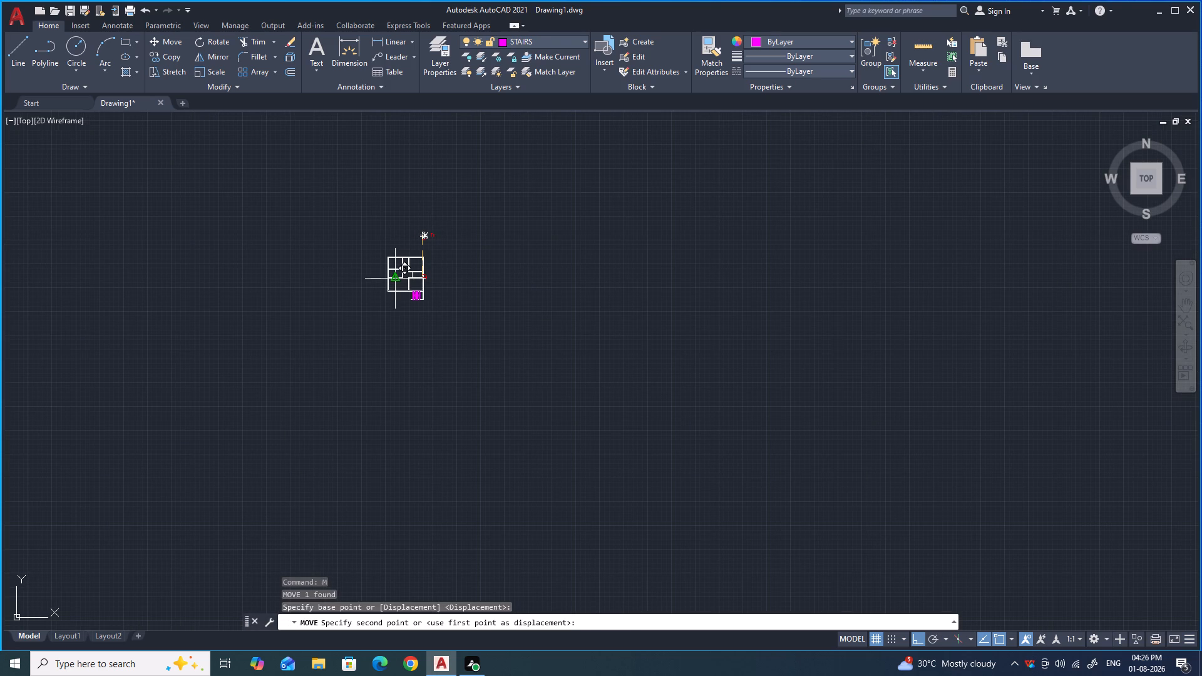
{"action": "scroll", "coordinate": [398, 279], "scroll_direction": "up", "scroll_amount": 4}
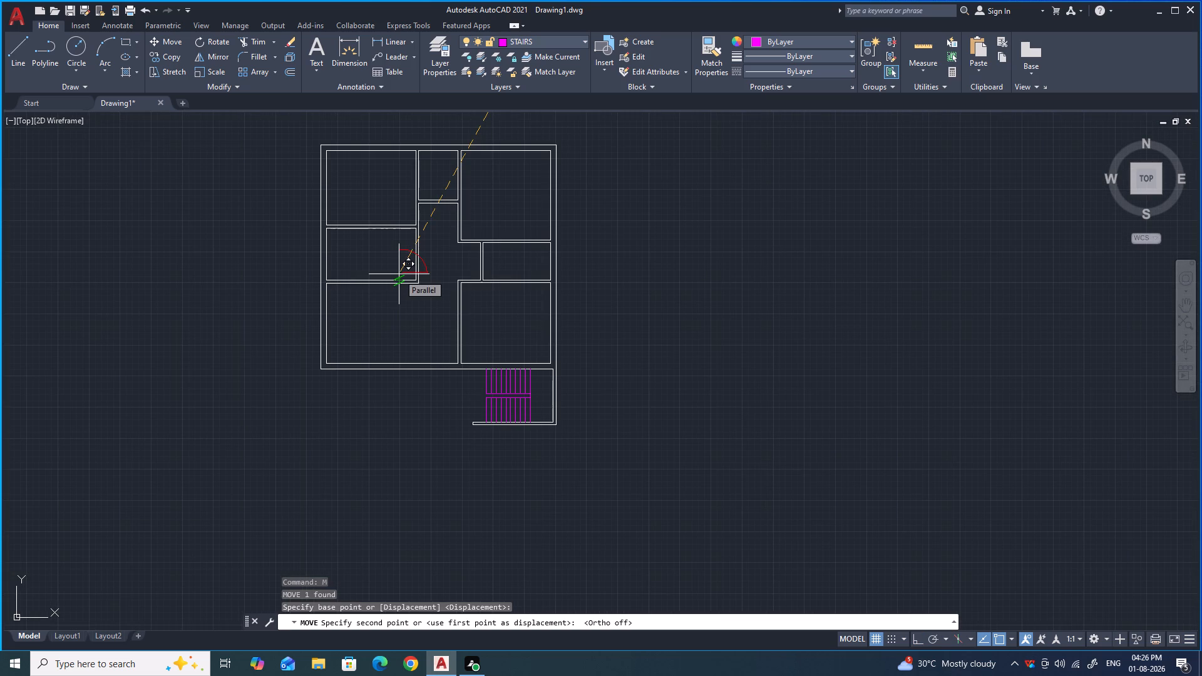
{"action": "scroll", "coordinate": [440, 241], "scroll_direction": "up", "scroll_amount": 2}
{"action": "scroll", "coordinate": [486, 221], "scroll_direction": "up", "scroll_amount": 2}
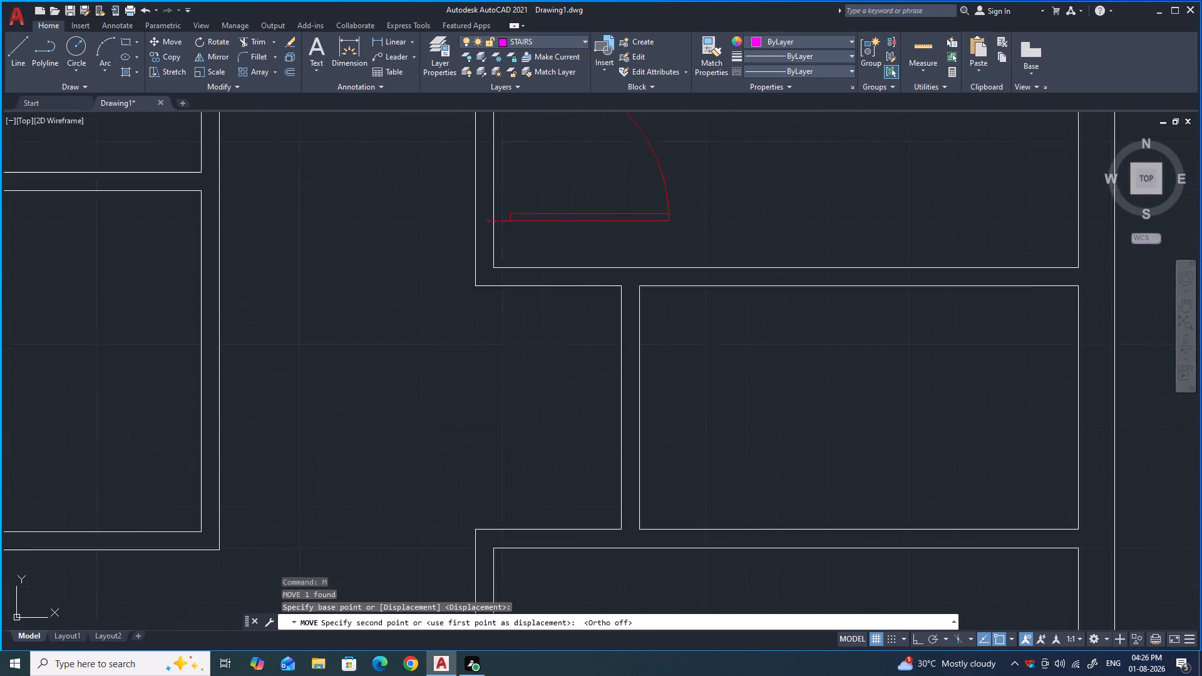
{"action": "scroll", "coordinate": [486, 221], "scroll_direction": "up", "scroll_amount": 1}
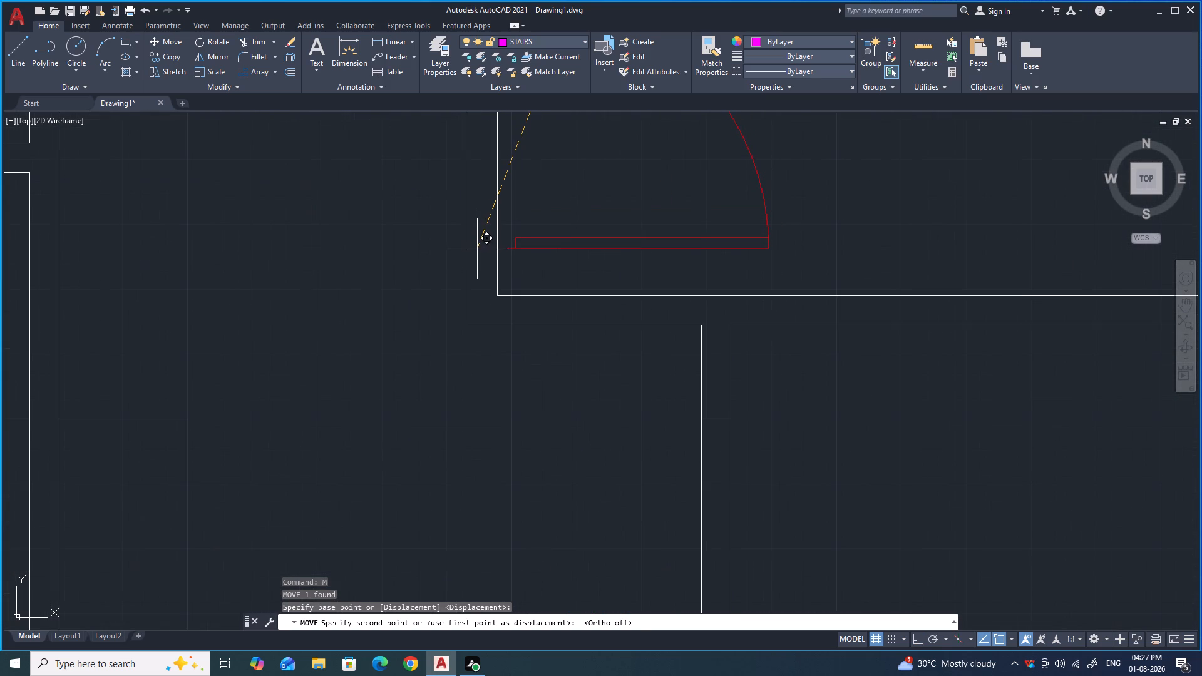
{"action": "scroll", "coordinate": [479, 247], "scroll_direction": "up", "scroll_amount": 1}
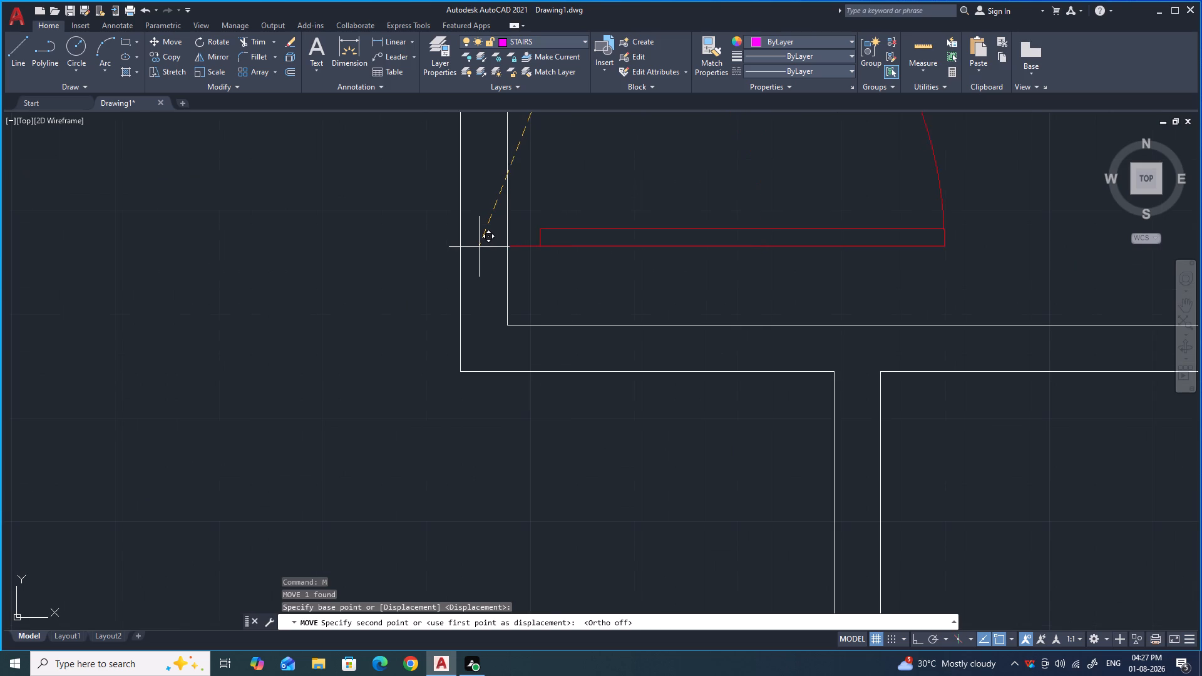
{"action": "left_click", "coordinate": [486, 264]}
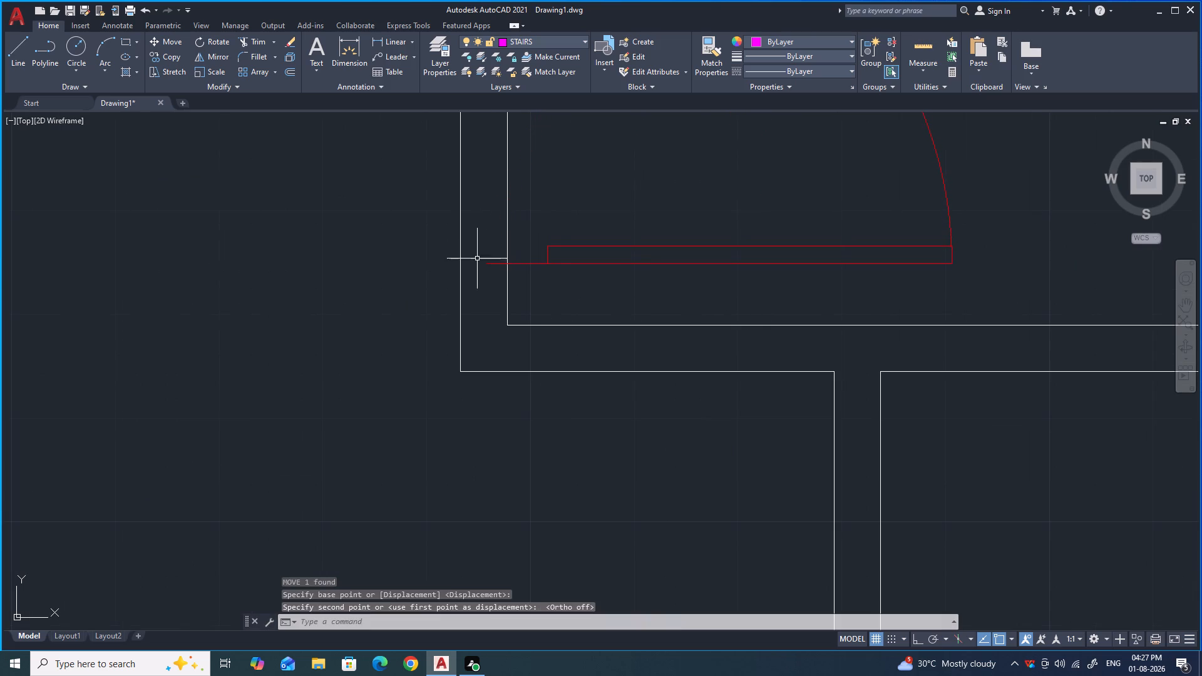
{"action": "scroll", "coordinate": [424, 251], "scroll_direction": "down", "scroll_amount": 7}
{"action": "scroll", "coordinate": [478, 241], "scroll_direction": "down", "scroll_amount": 2}
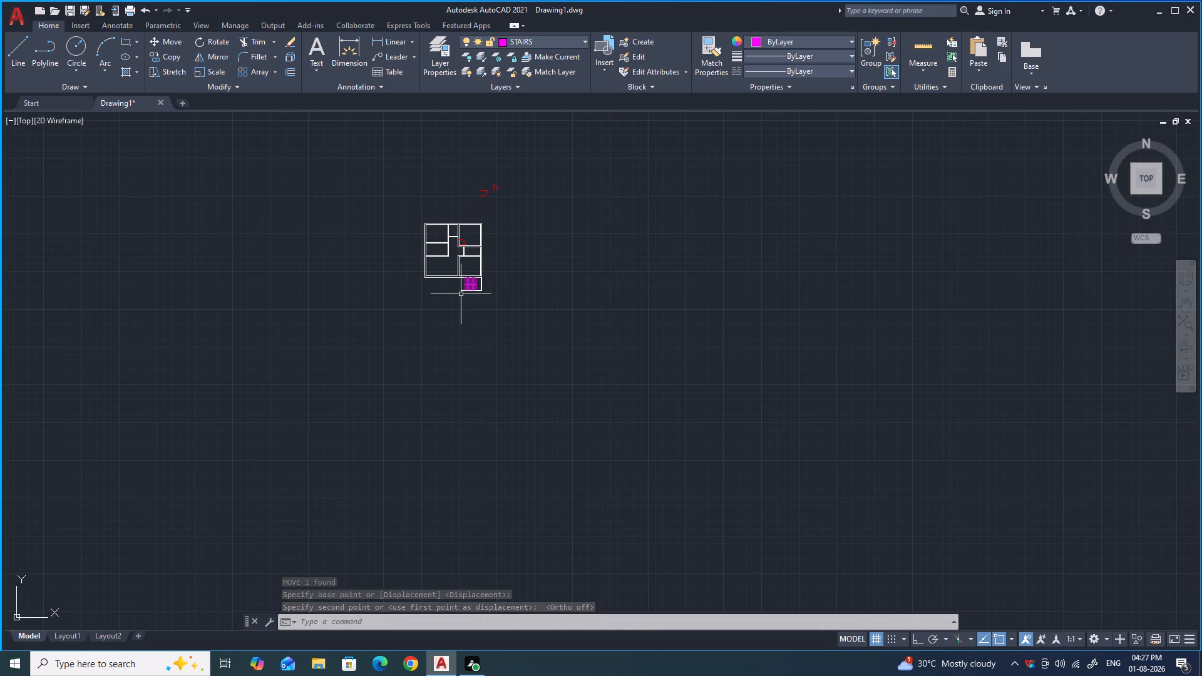
Copy the top-right room's door block by its hinge corner into the lower-right room's left wall, just above that wall's lower corner.
{"action": "scroll", "coordinate": [470, 192], "scroll_direction": "up", "scroll_amount": 3}
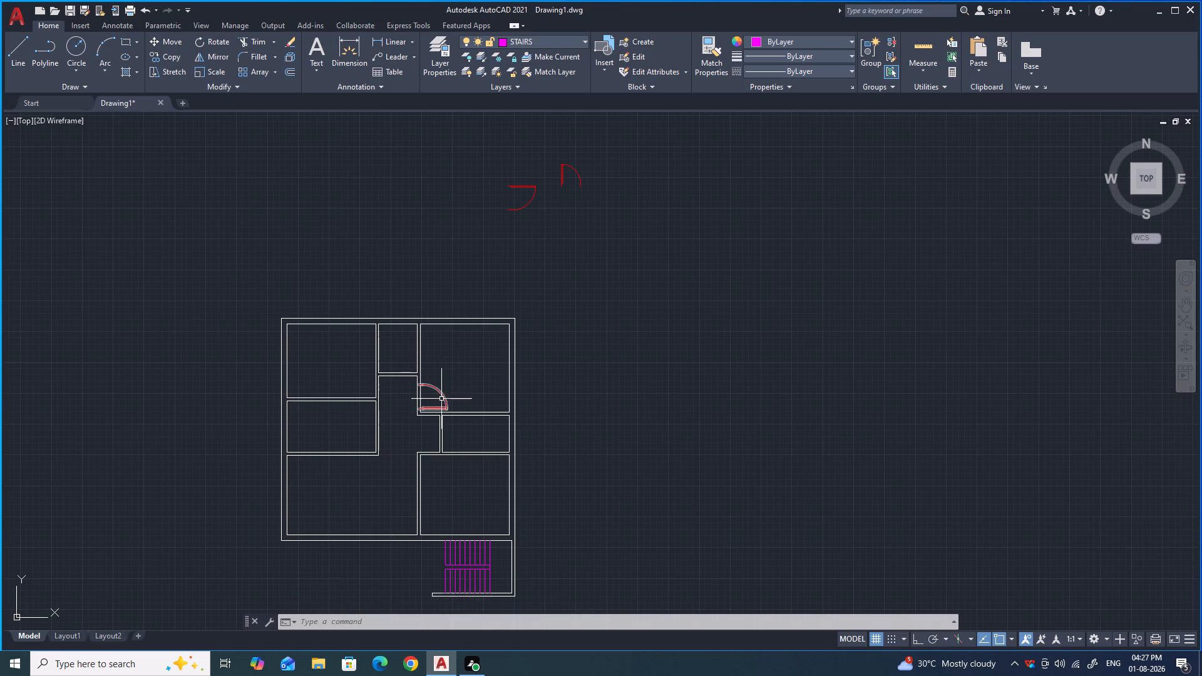
{"action": "scroll", "coordinate": [443, 402], "scroll_direction": "up", "scroll_amount": 2}
{"action": "left_click", "coordinate": [450, 411]}
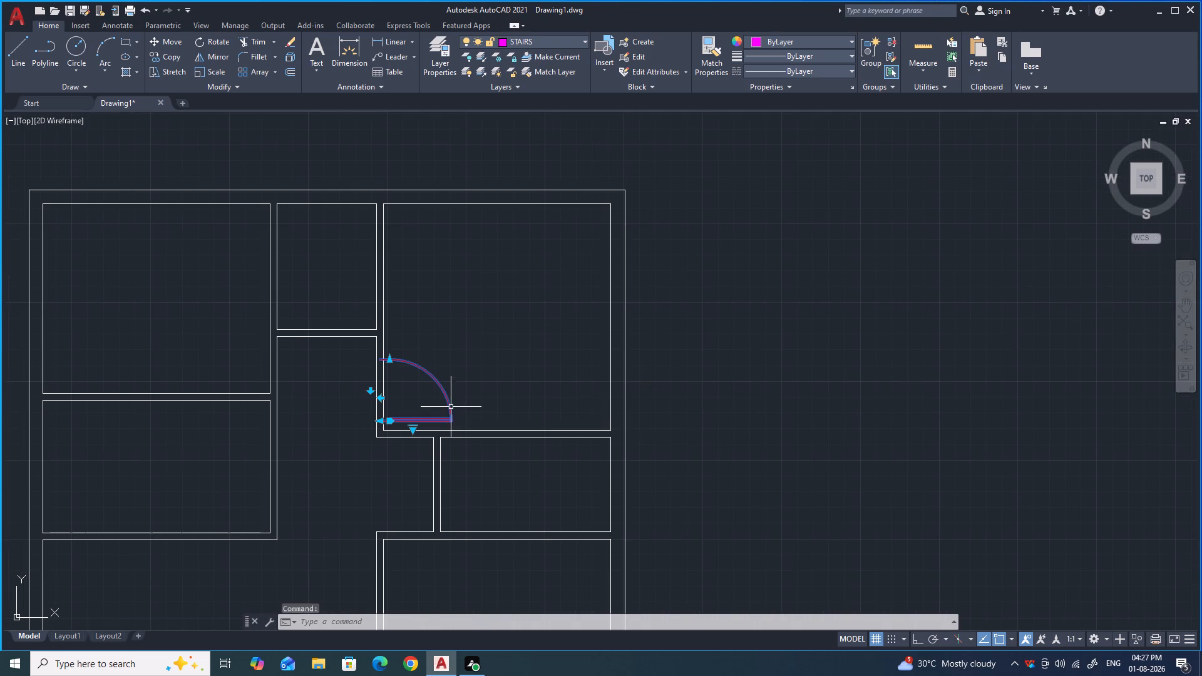
{"action": "key", "text": "c"}
{"action": "key", "text": "o"}
{"action": "key", "text": "Return"}
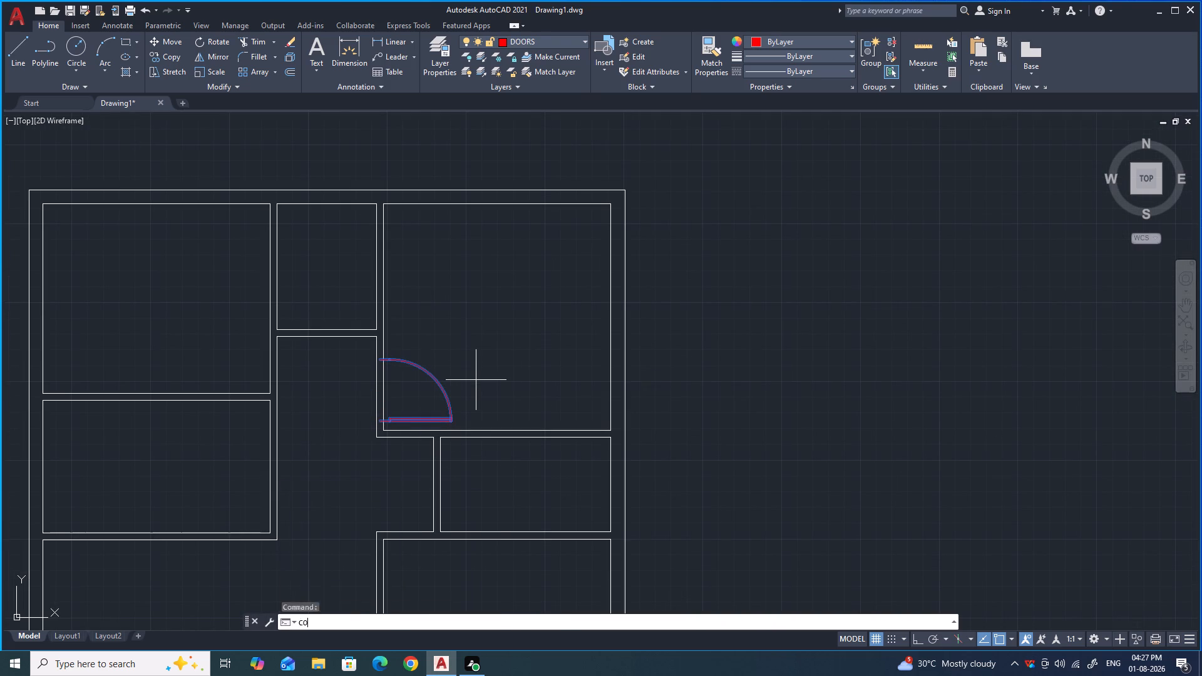
{"action": "scroll", "coordinate": [376, 419], "scroll_direction": "up", "scroll_amount": 2}
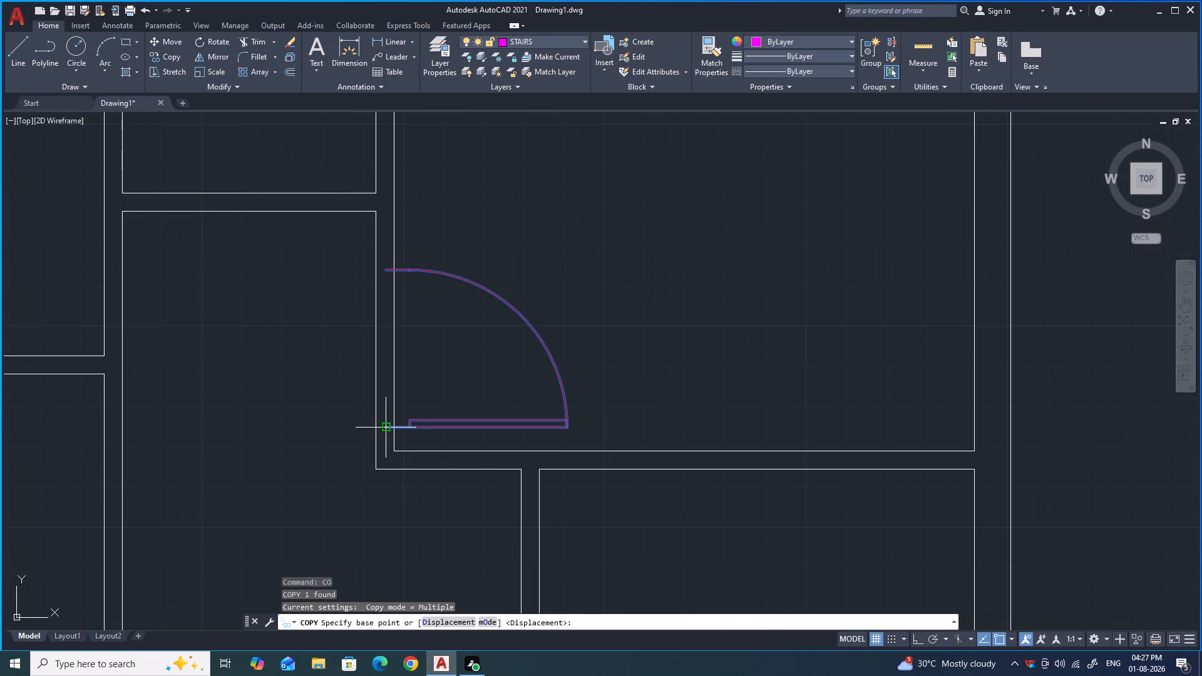
{"action": "left_click", "coordinate": [386, 430]}
{"action": "scroll", "coordinate": [408, 303], "scroll_direction": "down", "scroll_amount": 3}
{"action": "scroll", "coordinate": [411, 250], "scroll_direction": "down", "scroll_amount": 3}
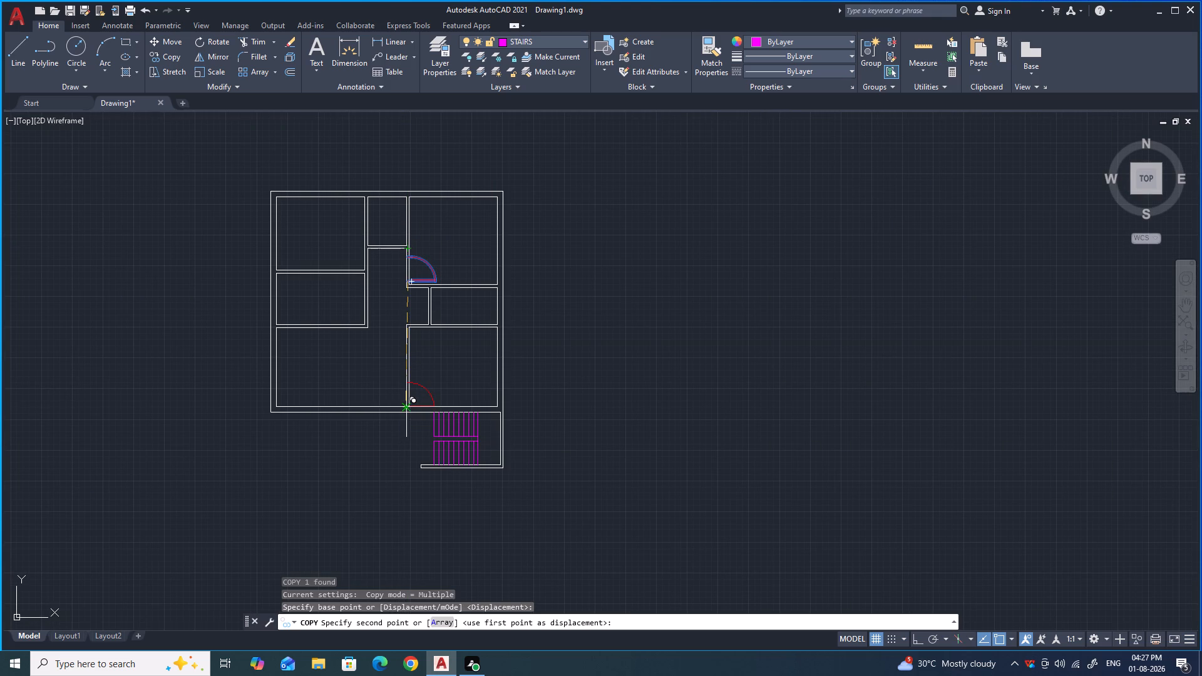
{"action": "scroll", "coordinate": [408, 404], "scroll_direction": "up", "scroll_amount": 7}
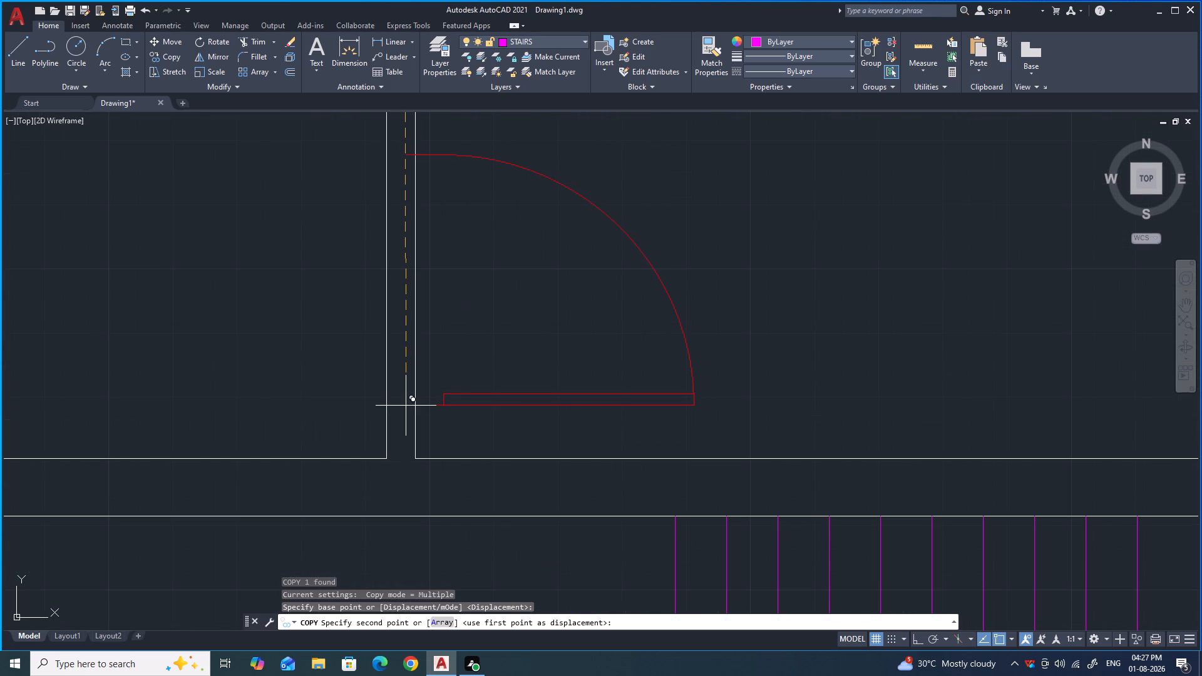
{"action": "left_click", "coordinate": [406, 406]}
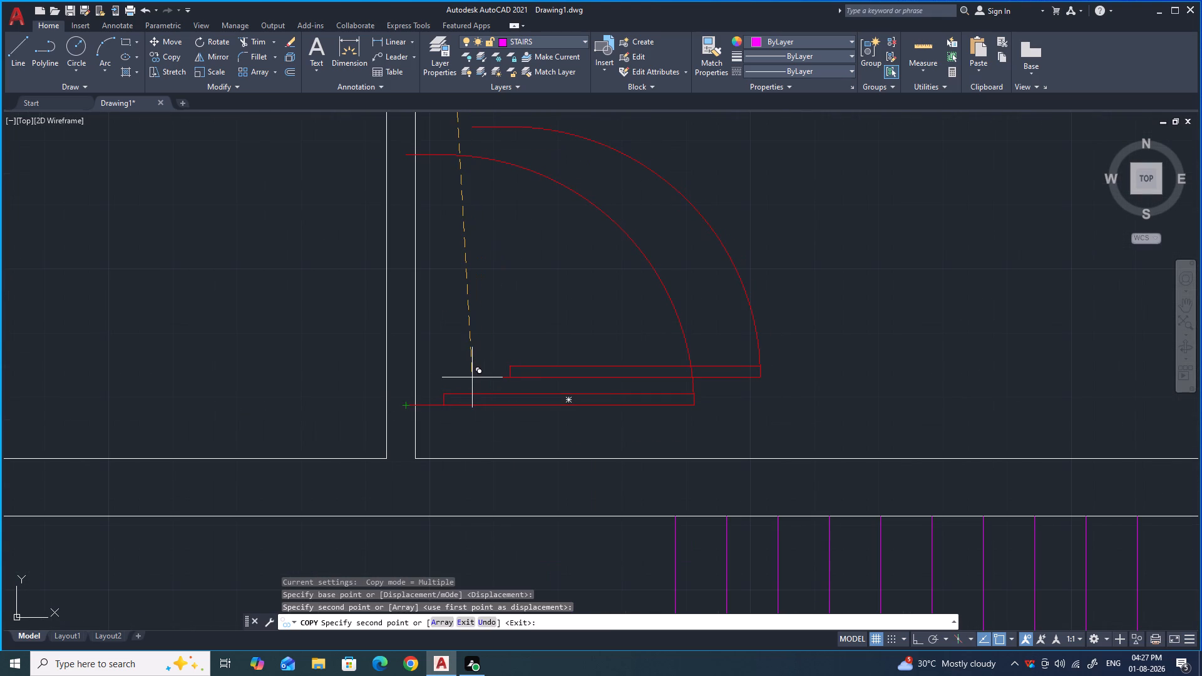
{"action": "key", "text": "Escape"}
{"action": "scroll", "coordinate": [455, 384], "scroll_direction": "down", "scroll_amount": 5}
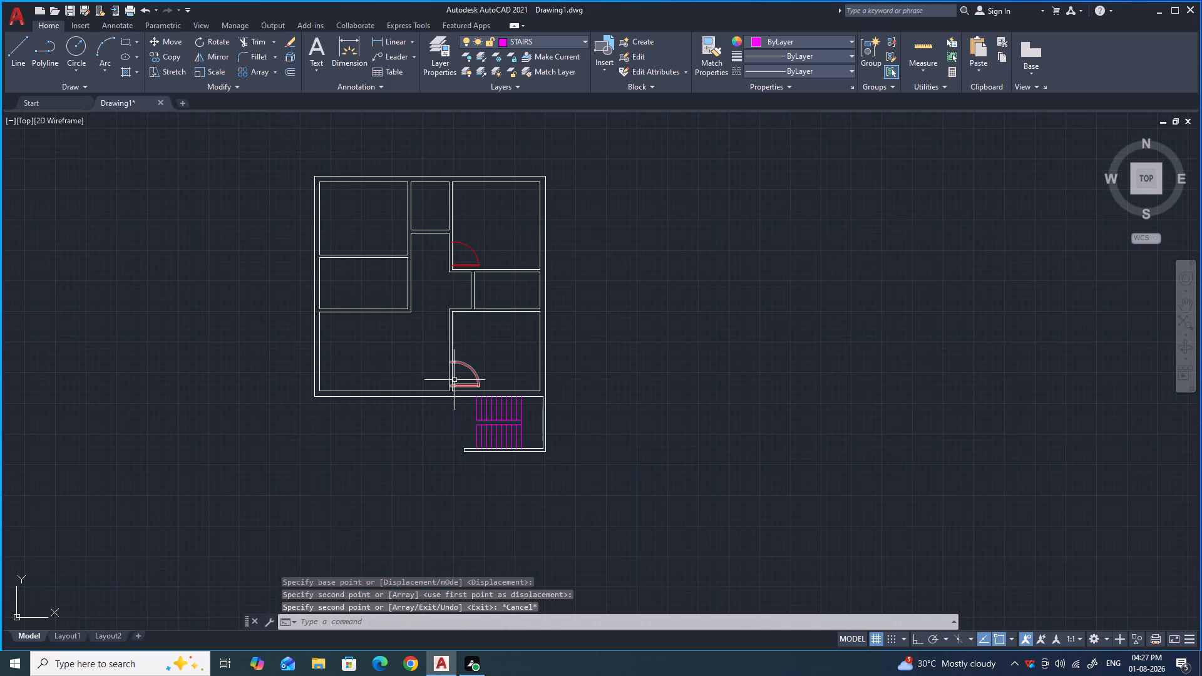
Mirror the smaller door block above the plan about a vertical line just left of its leaf, with Ortho on, keeping the original.
{"action": "scroll", "coordinate": [464, 337], "scroll_direction": "down", "scroll_amount": 2}
{"action": "scroll", "coordinate": [496, 219], "scroll_direction": "up", "scroll_amount": 2}
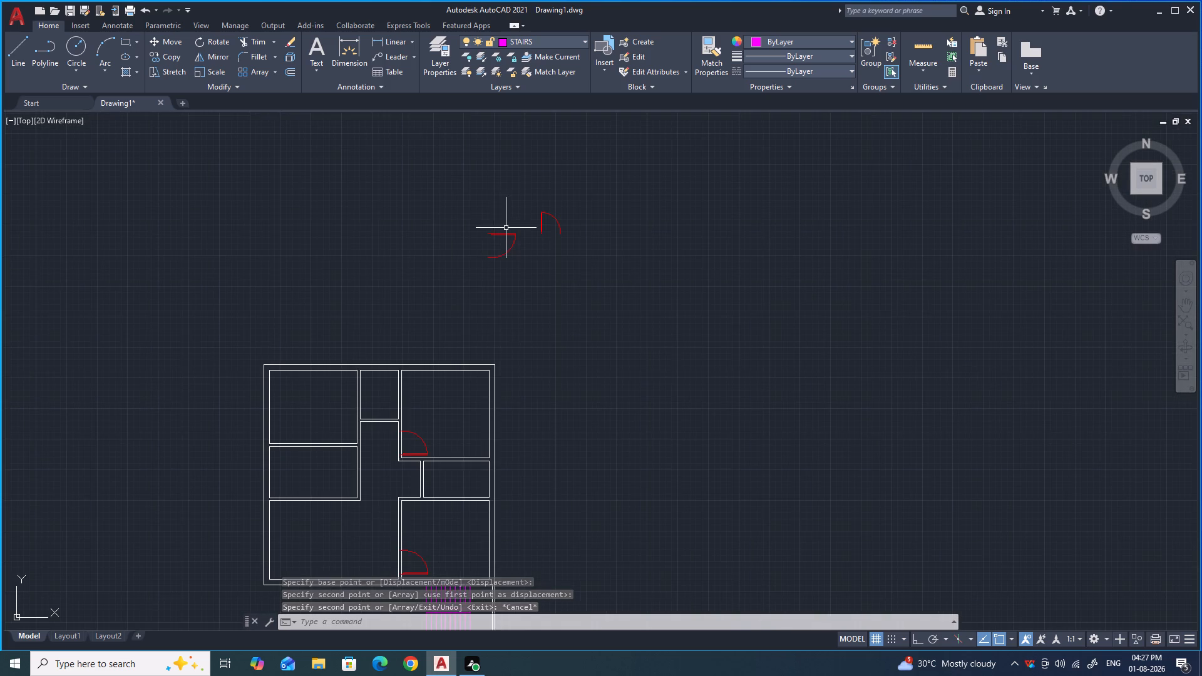
{"action": "scroll", "coordinate": [506, 228], "scroll_direction": "up", "scroll_amount": 1}
{"action": "scroll", "coordinate": [585, 226], "scroll_direction": "up", "scroll_amount": 1}
{"action": "left_click", "coordinate": [597, 245]}
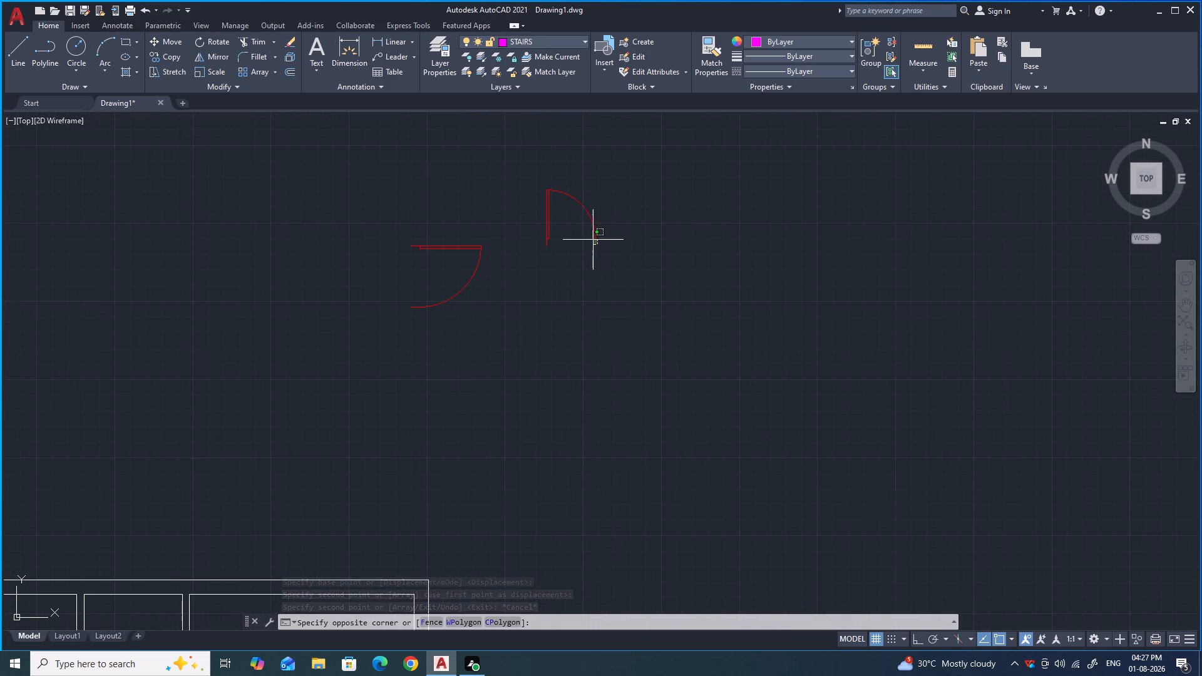
{"action": "left_click", "coordinate": [533, 194]}
{"action": "type", "text": "MI"}
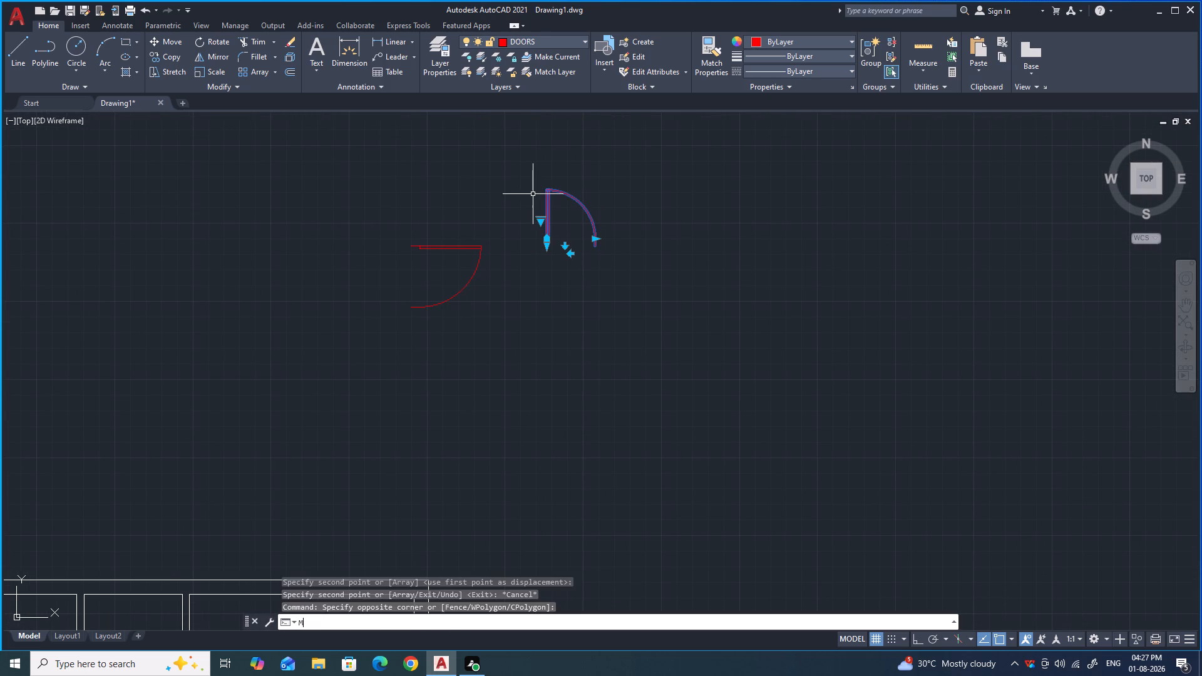
{"action": "key", "text": "Return"}
{"action": "left_click", "coordinate": [538, 187]}
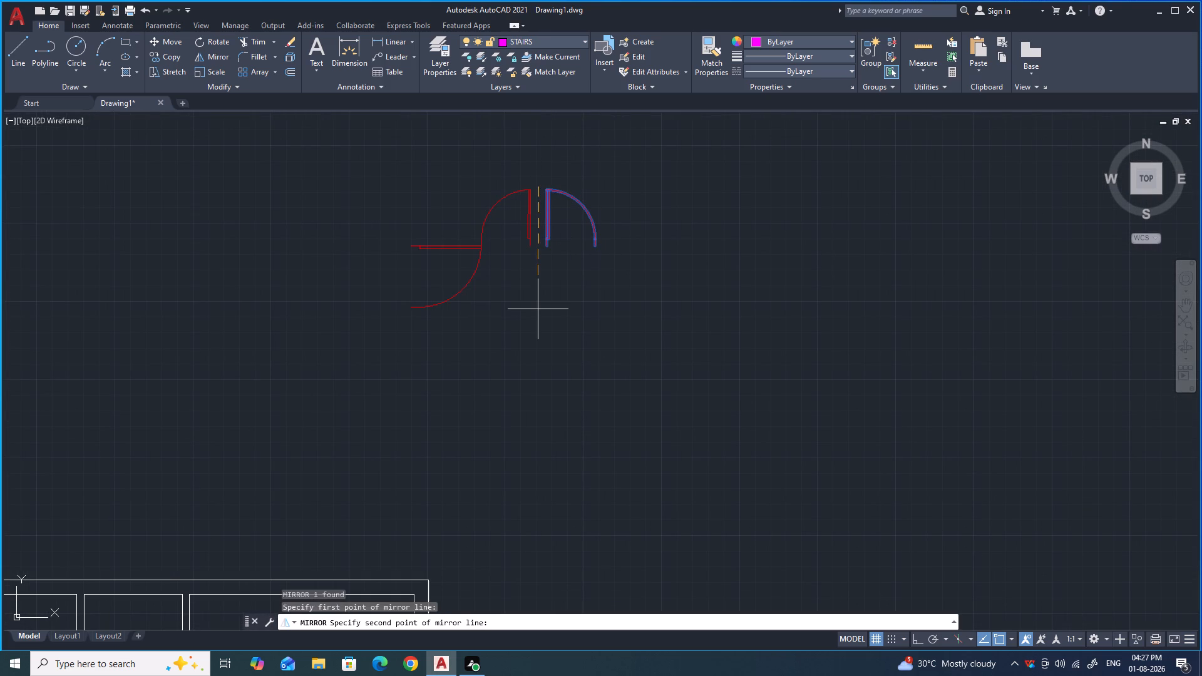
{"action": "key", "text": "F8"}
{"action": "left_click", "coordinate": [538, 309]}
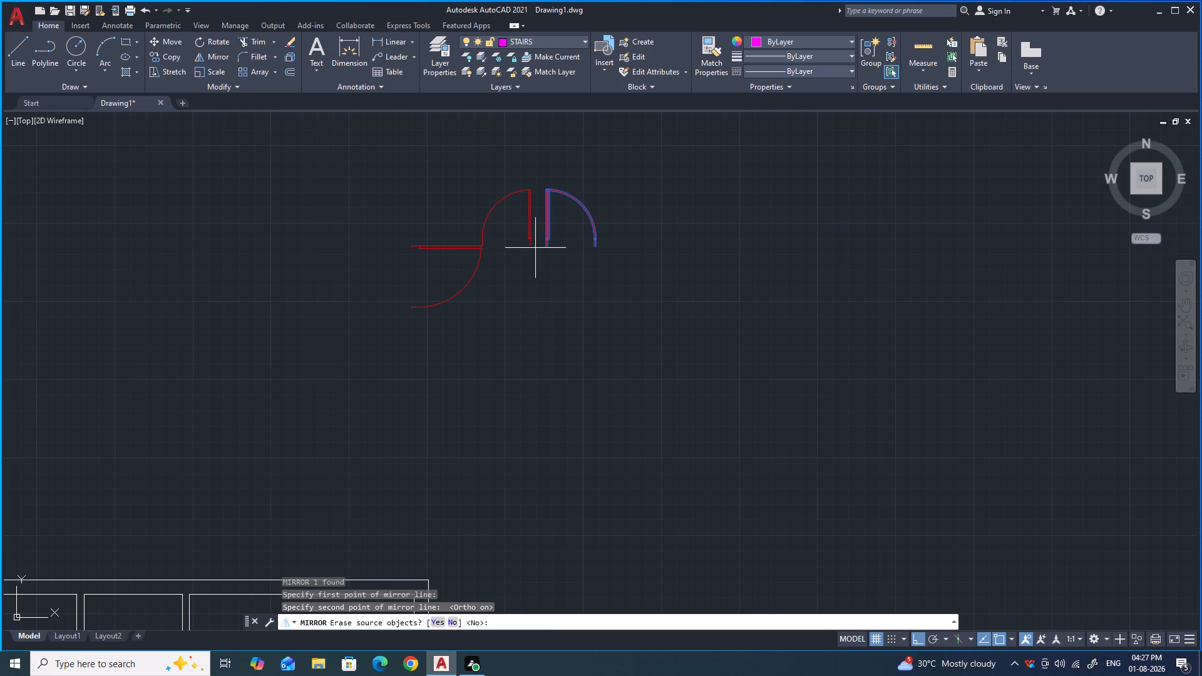
{"action": "key", "text": "space"}
Move the mirrored smaller door block by its hinge corner, with Ortho off, to the lower wall of the small top-middle room.
{"action": "left_click_drag", "start_coordinate": [538, 260], "coordinate": [534, 250]}
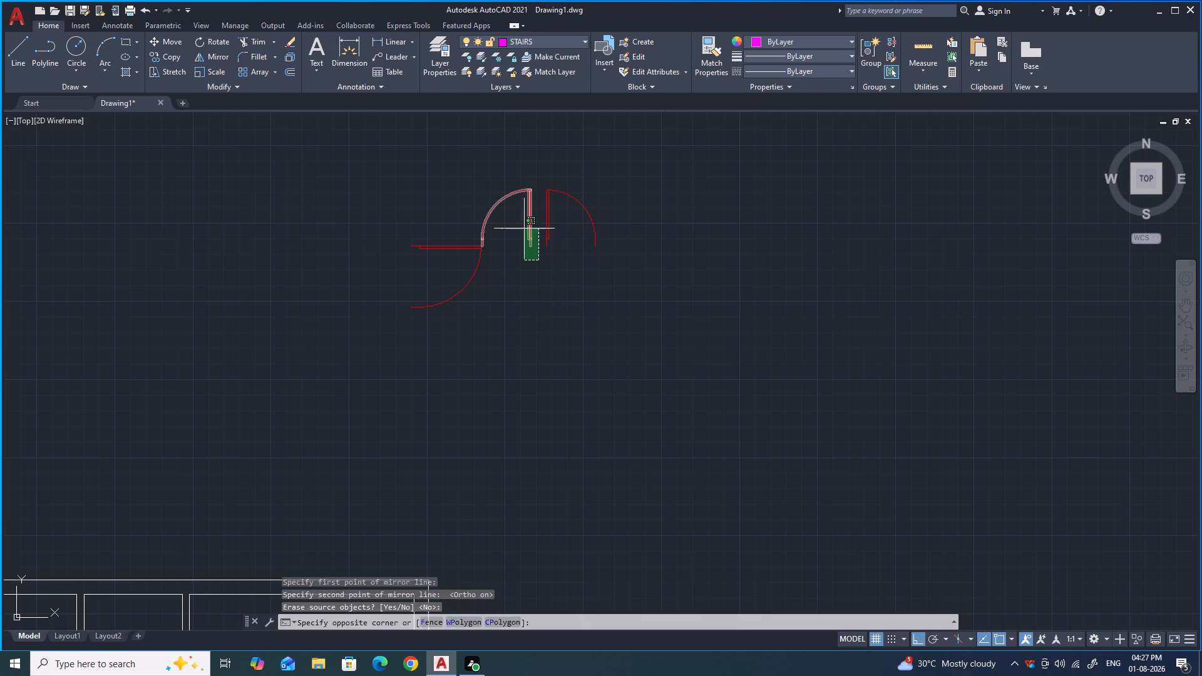
{"action": "left_click", "coordinate": [524, 228]}
{"action": "key", "text": "m"}
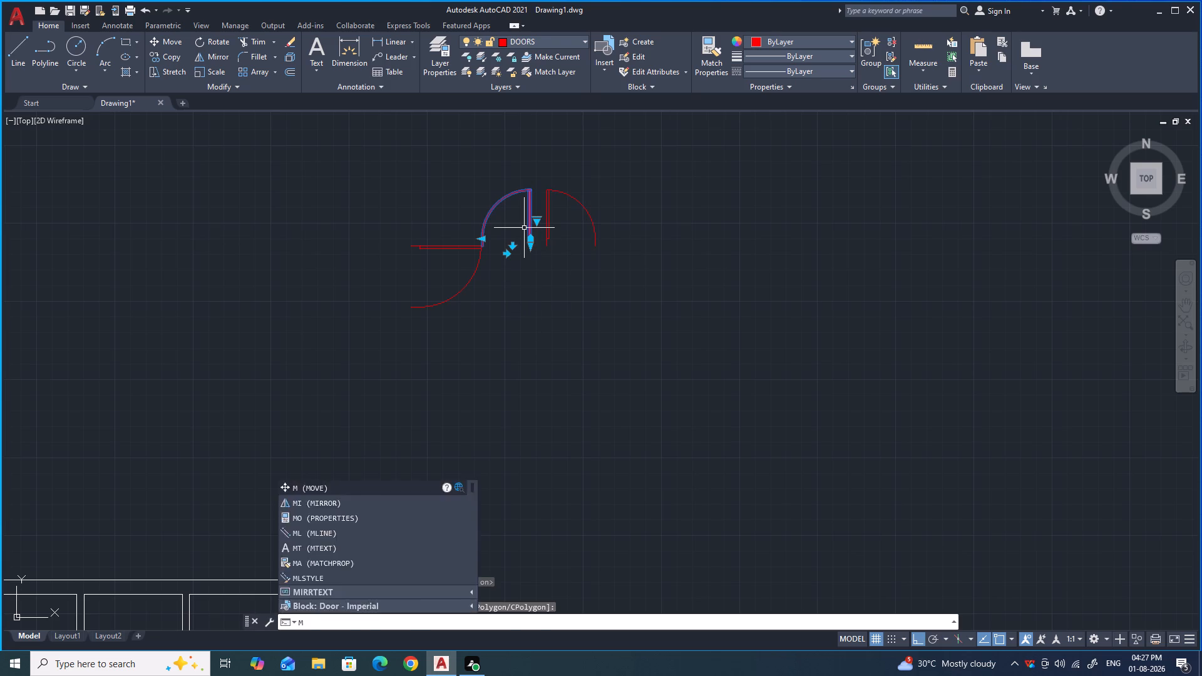
{"action": "key", "text": "Return"}
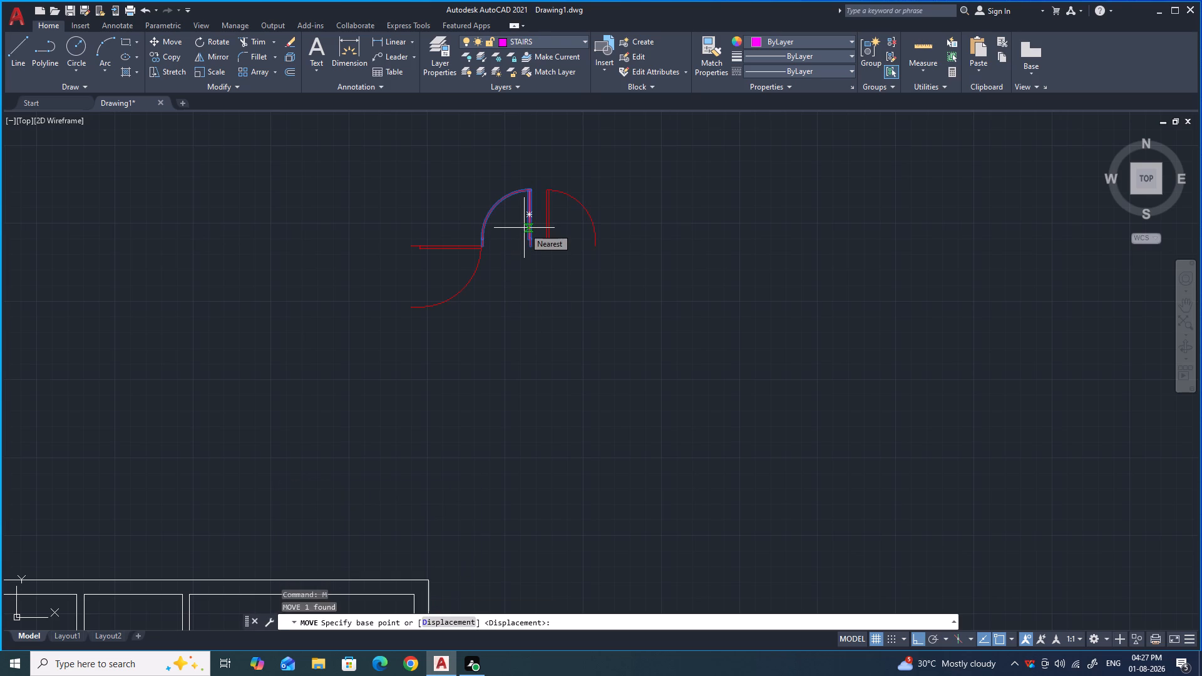
{"action": "left_click", "coordinate": [534, 248]}
{"action": "scroll", "coordinate": [525, 213], "scroll_direction": "down", "scroll_amount": 3}
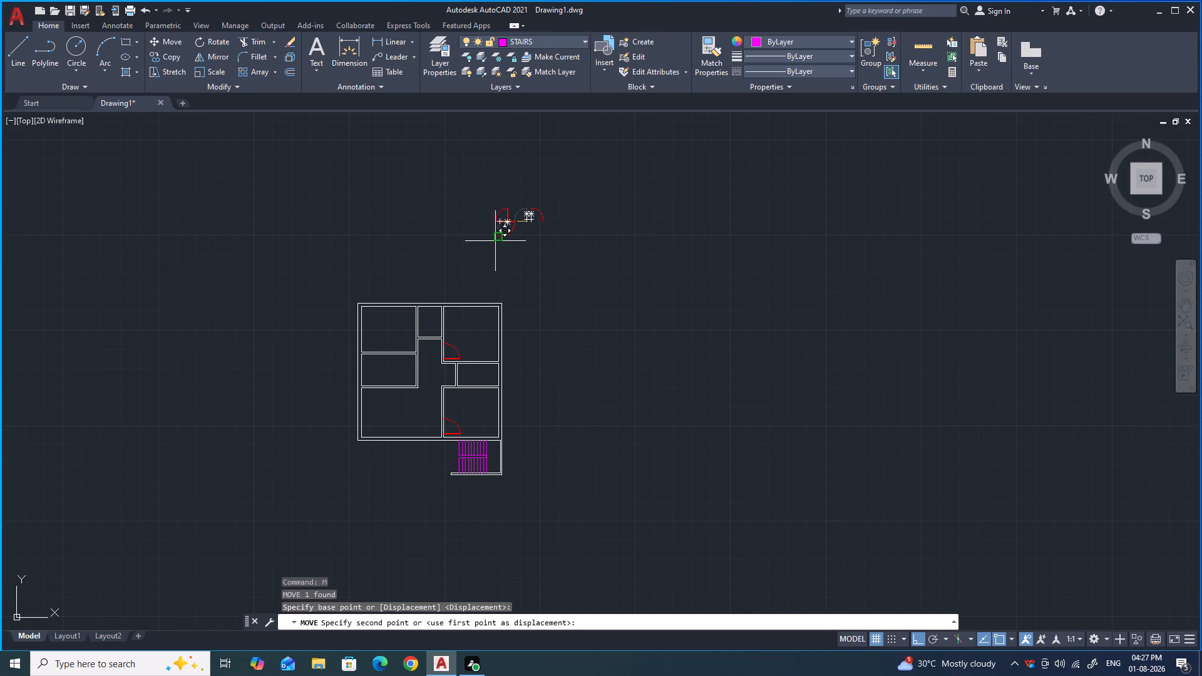
{"action": "key", "text": "F8"}
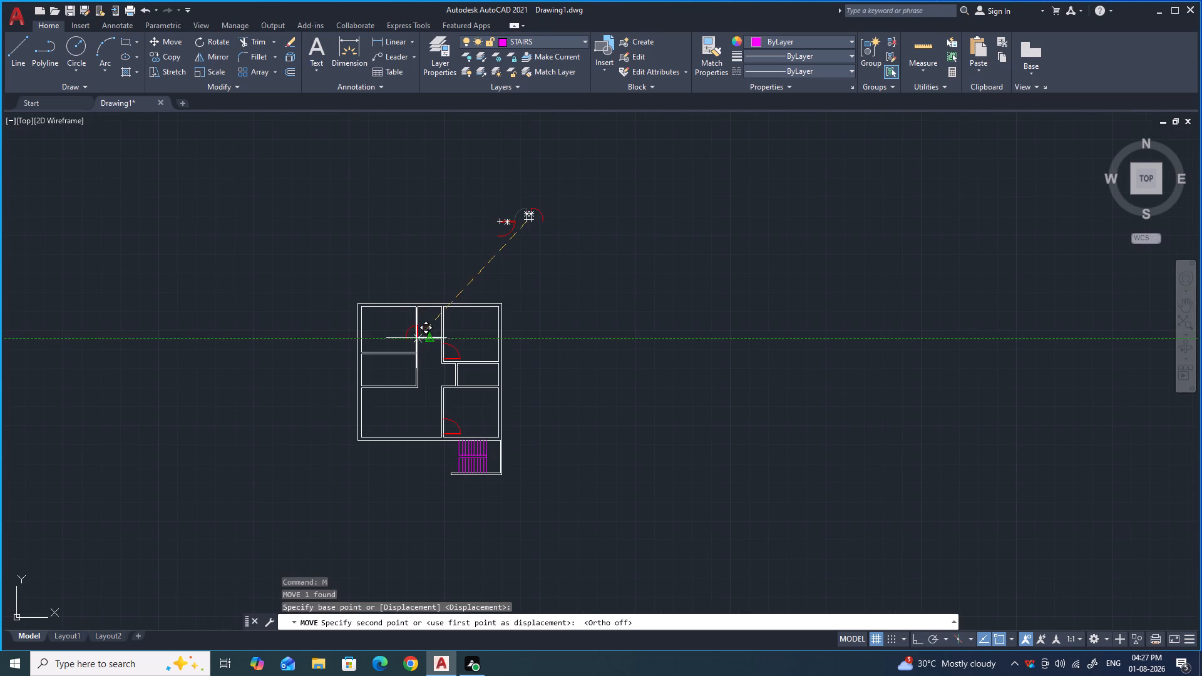
{"action": "scroll", "coordinate": [428, 343], "scroll_direction": "up", "scroll_amount": 5}
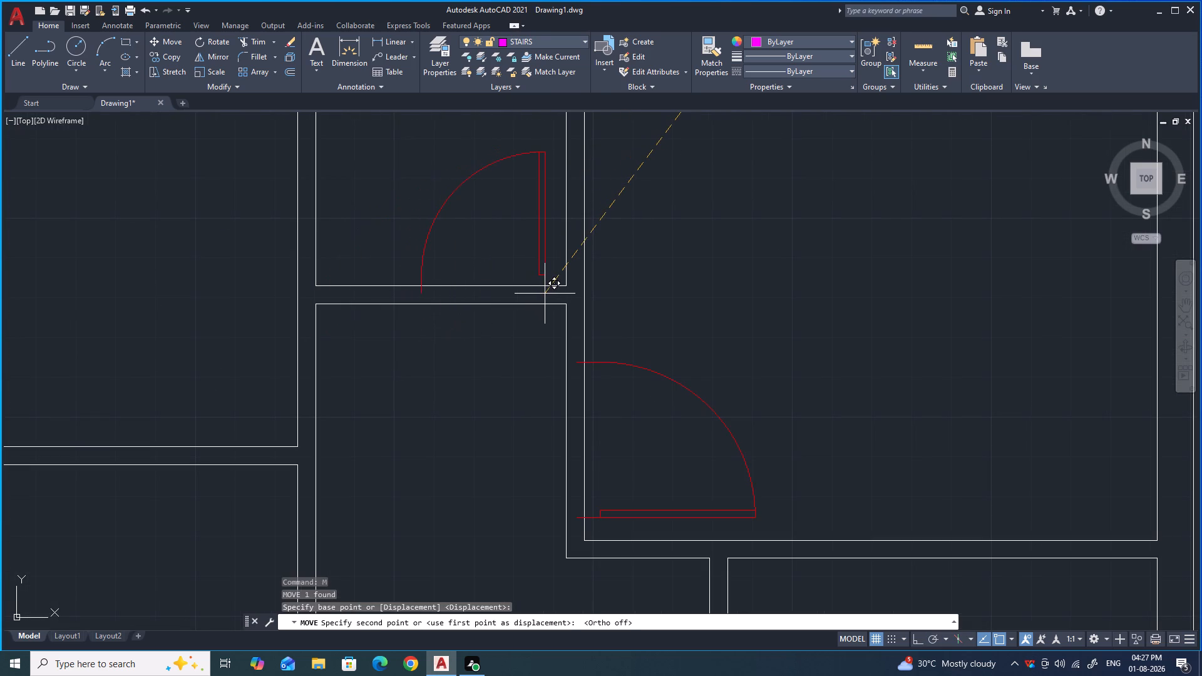
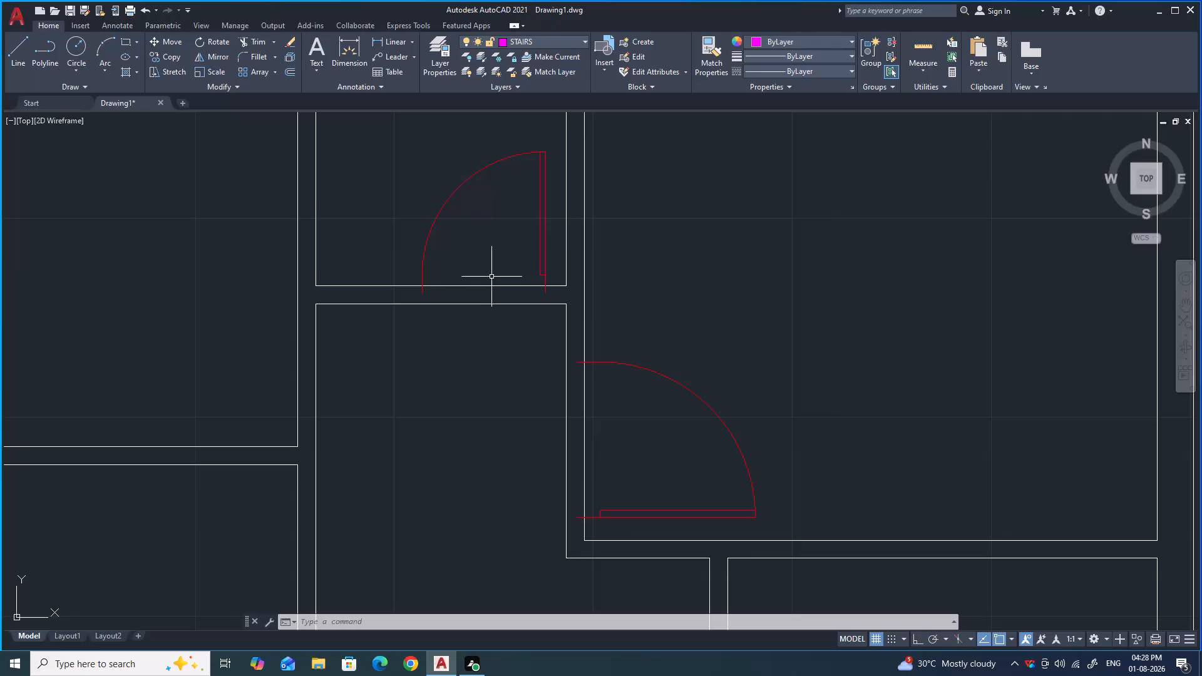
Rotate the smaller door block above the plan 180 degrees about its hinge corner, with Ortho on.
{"action": "scroll", "coordinate": [495, 264], "scroll_direction": "down", "scroll_amount": 4}
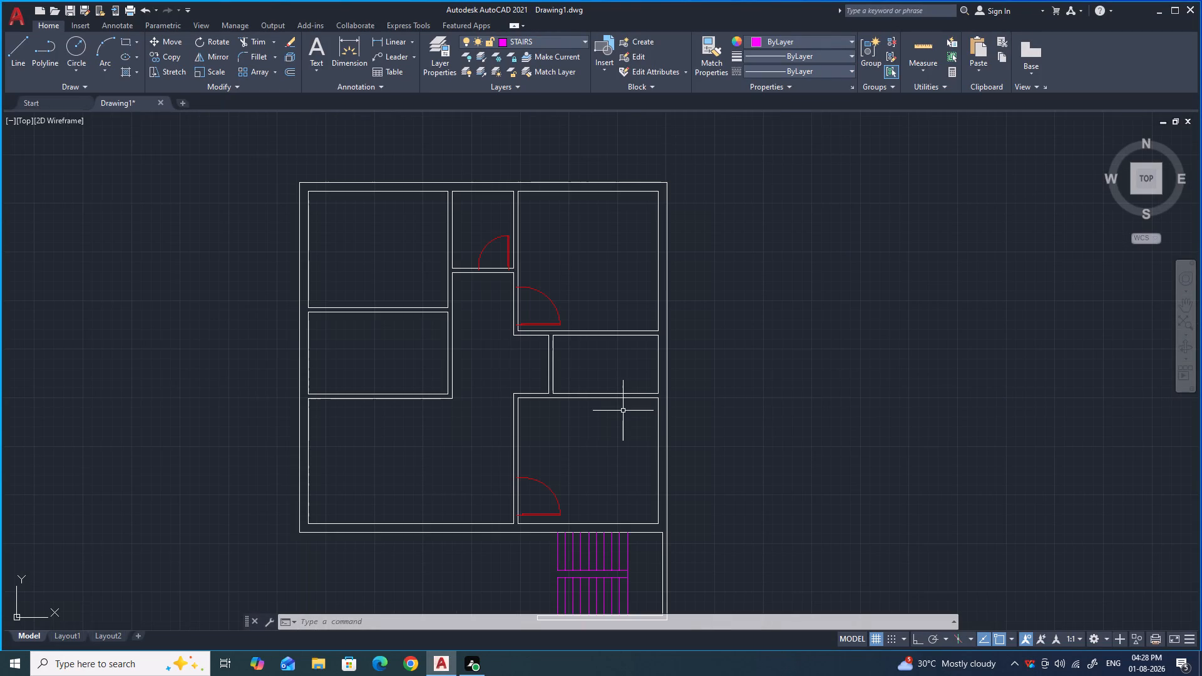
{"action": "scroll", "coordinate": [577, 347], "scroll_direction": "down", "scroll_amount": 1}
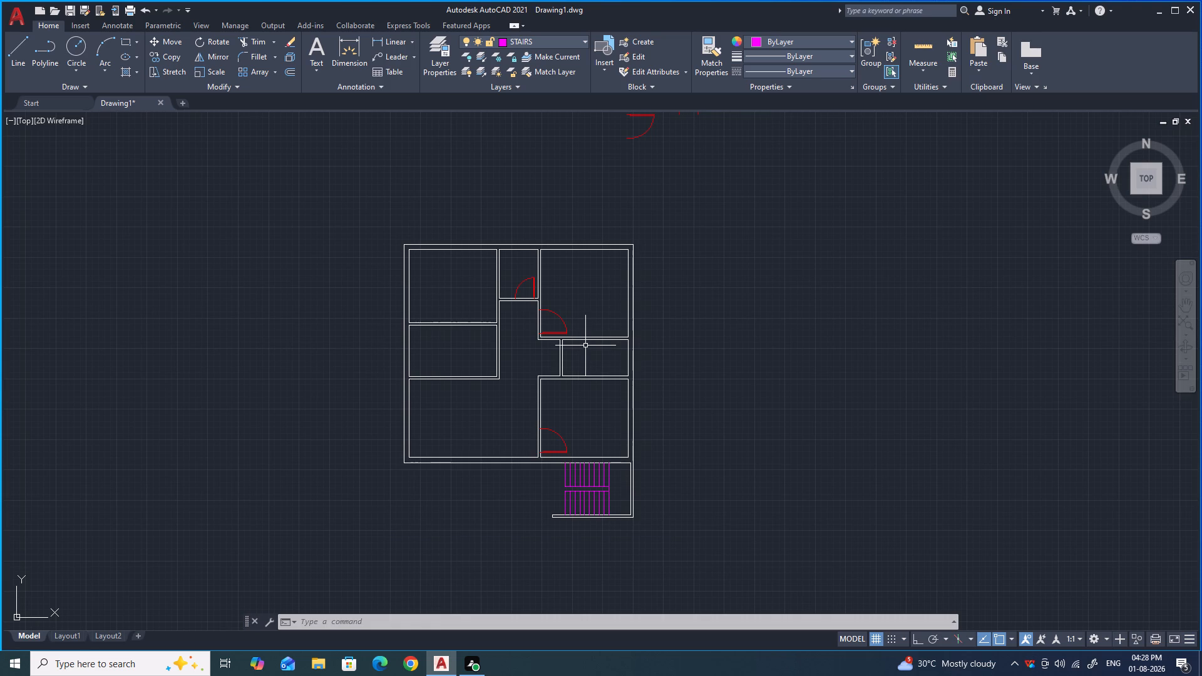
{"action": "scroll", "coordinate": [552, 290], "scroll_direction": "down", "scroll_amount": 1}
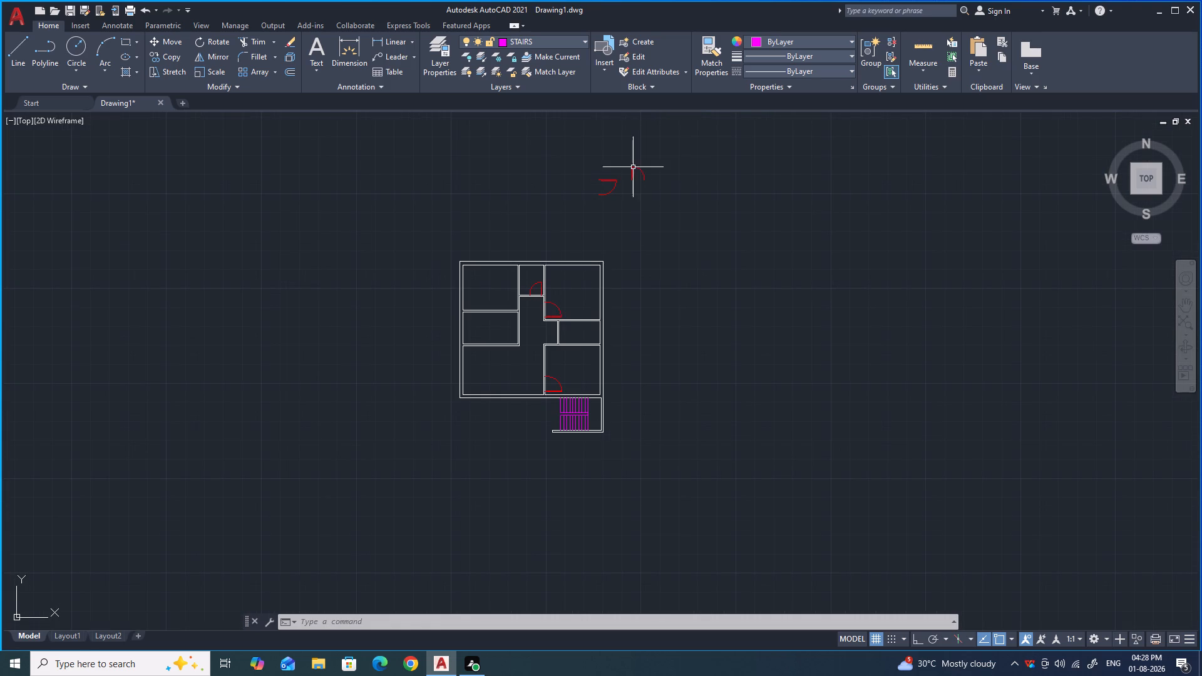
{"action": "scroll", "coordinate": [640, 169], "scroll_direction": "up", "scroll_amount": 2}
{"action": "left_click_drag", "start_coordinate": [642, 196], "coordinate": [637, 188]}
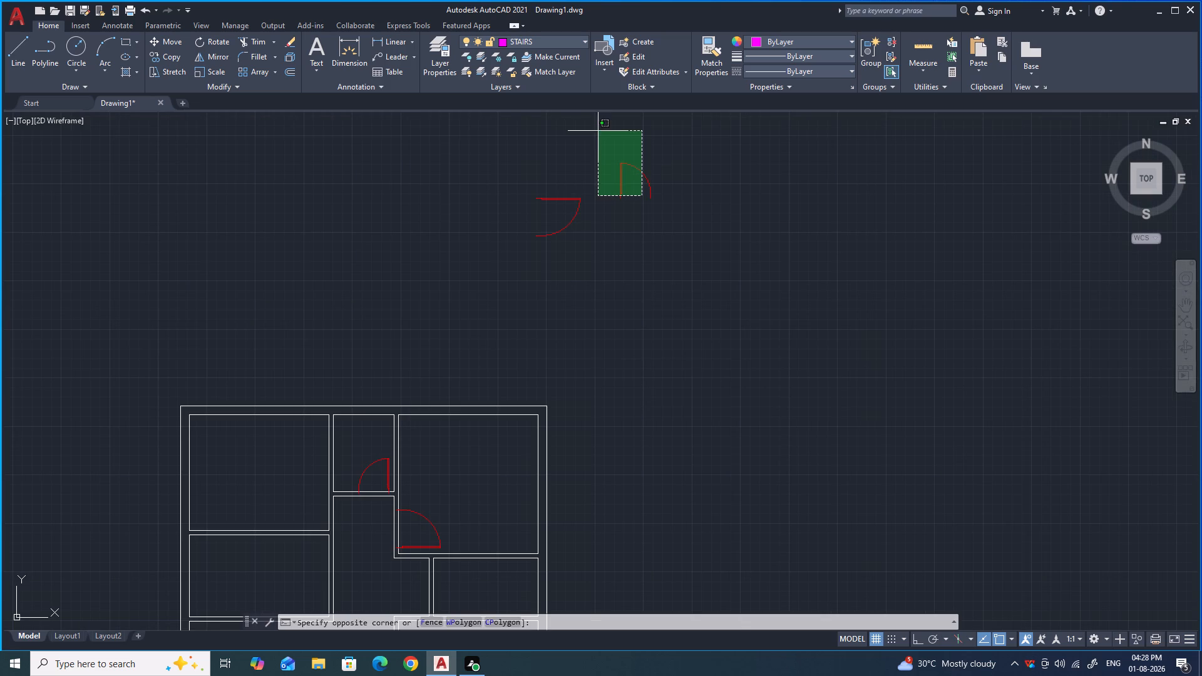
{"action": "left_click", "coordinate": [593, 126]}
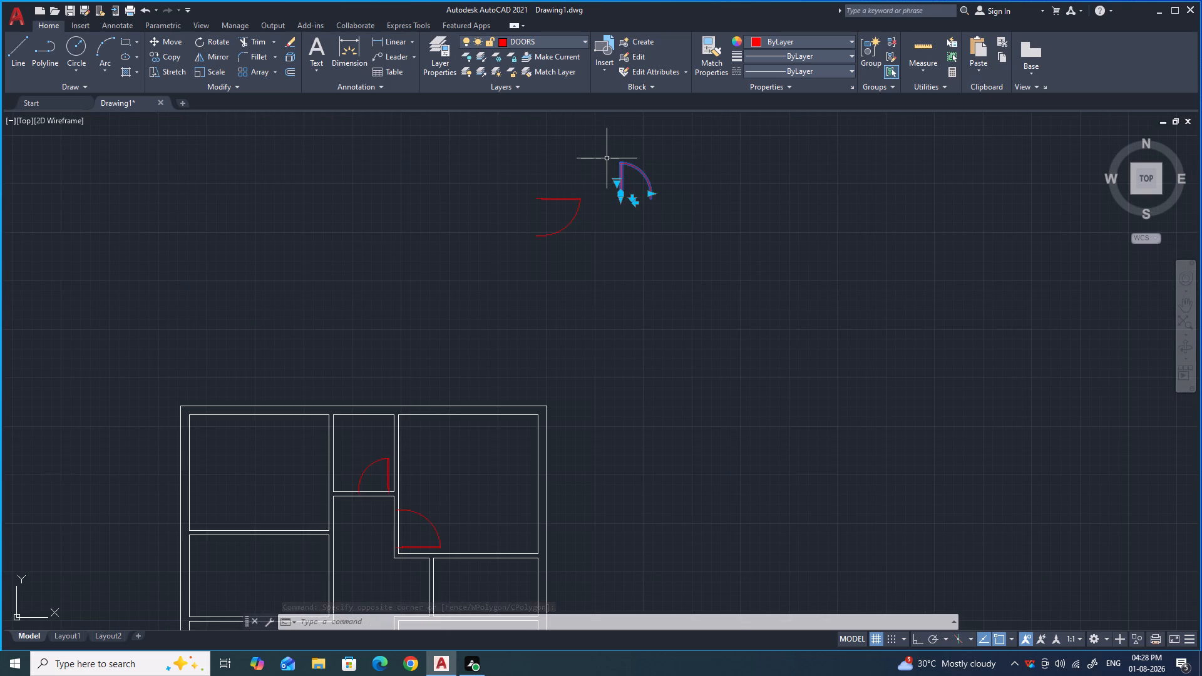
{"action": "type", "text": "RO"}
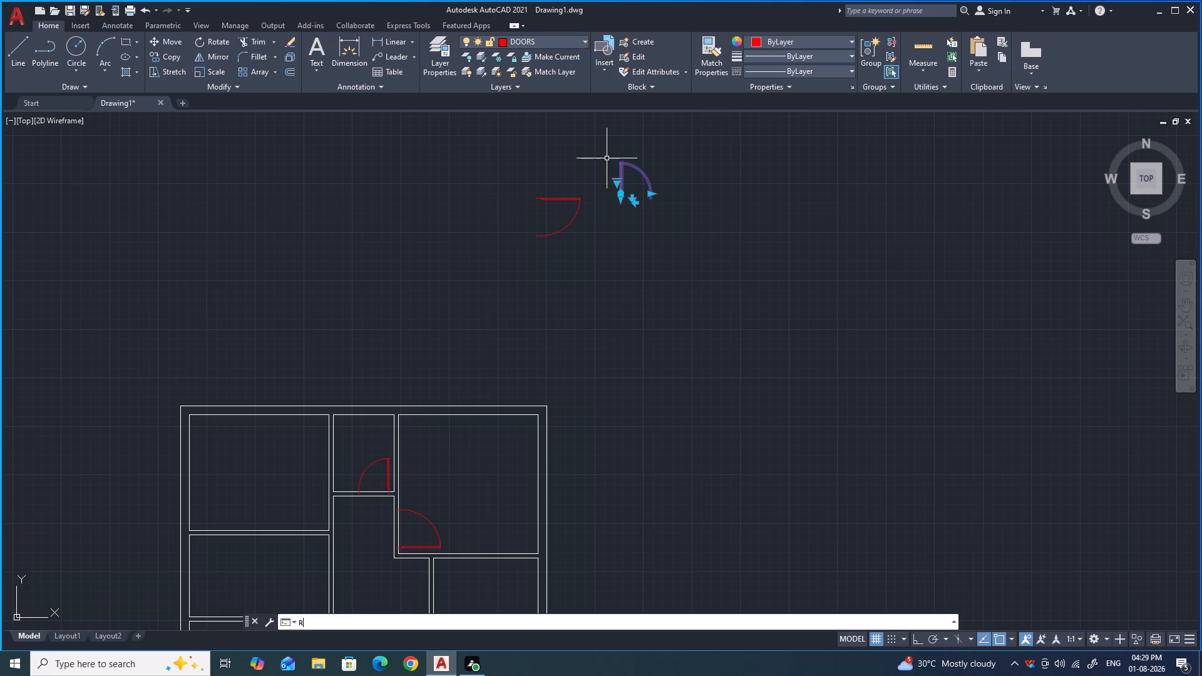
{"action": "key", "text": "Return"}
{"action": "left_click", "coordinate": [621, 201]}
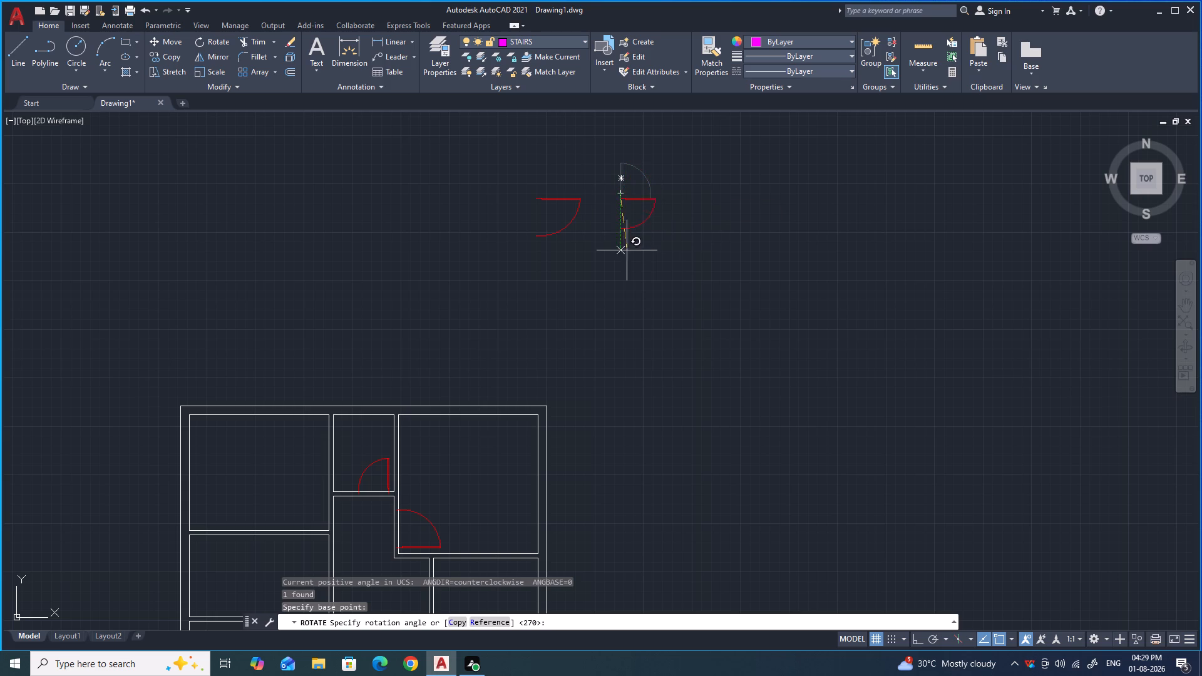
{"action": "key", "text": "F8"}
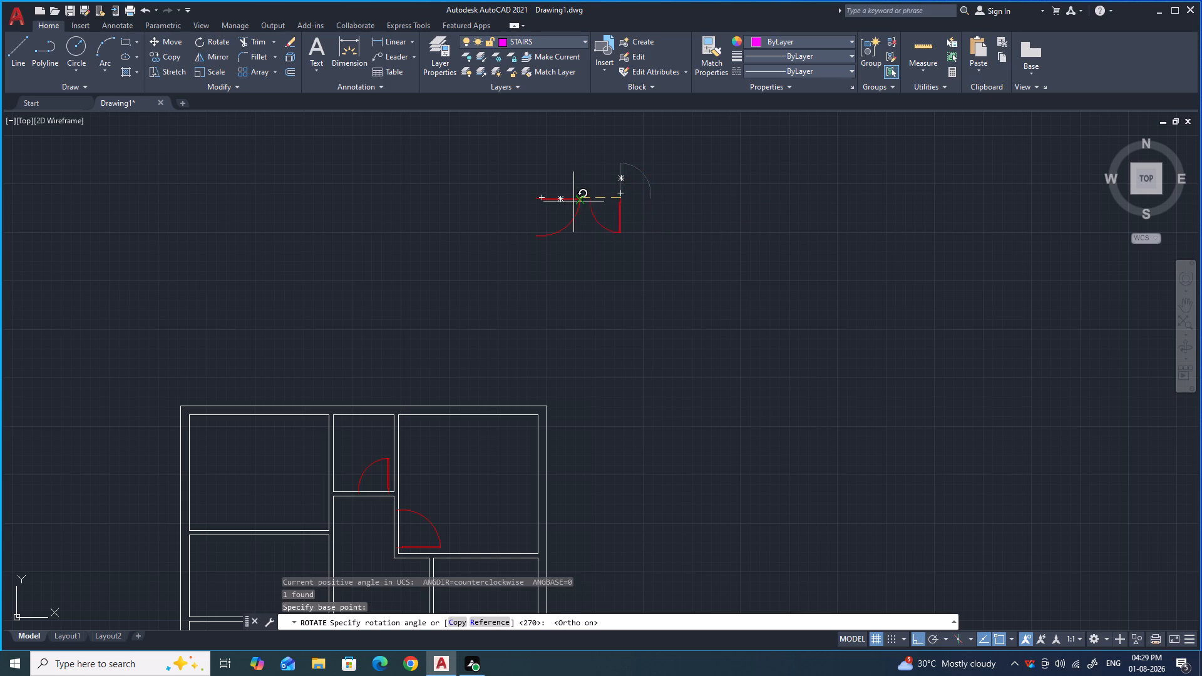
{"action": "left_click", "coordinate": [471, 198]}
{"action": "key", "text": "Escape"}
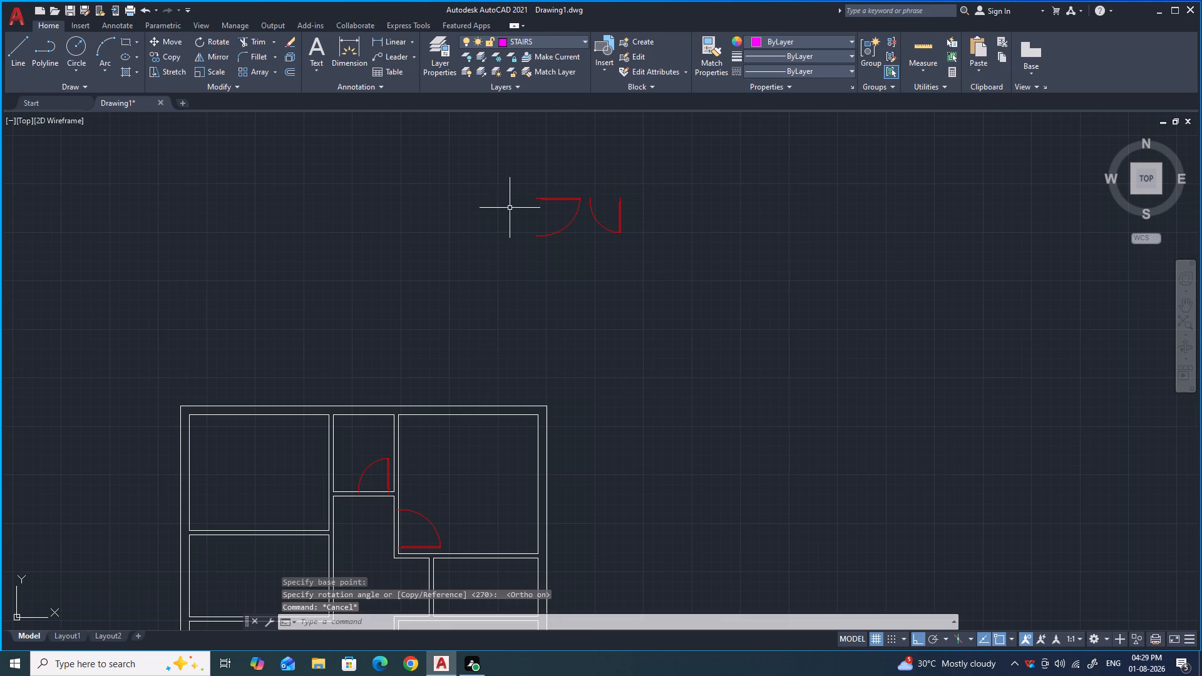
Mirror the rotated smaller door block about a vertical line just right of its leaf, keeping the original.
{"action": "left_click", "coordinate": [628, 243]}
{"action": "left_click", "coordinate": [598, 201]}
{"action": "type", "text": "MI"}
{"action": "key", "text": "Return"}
{"action": "left_click", "coordinate": [631, 195]}
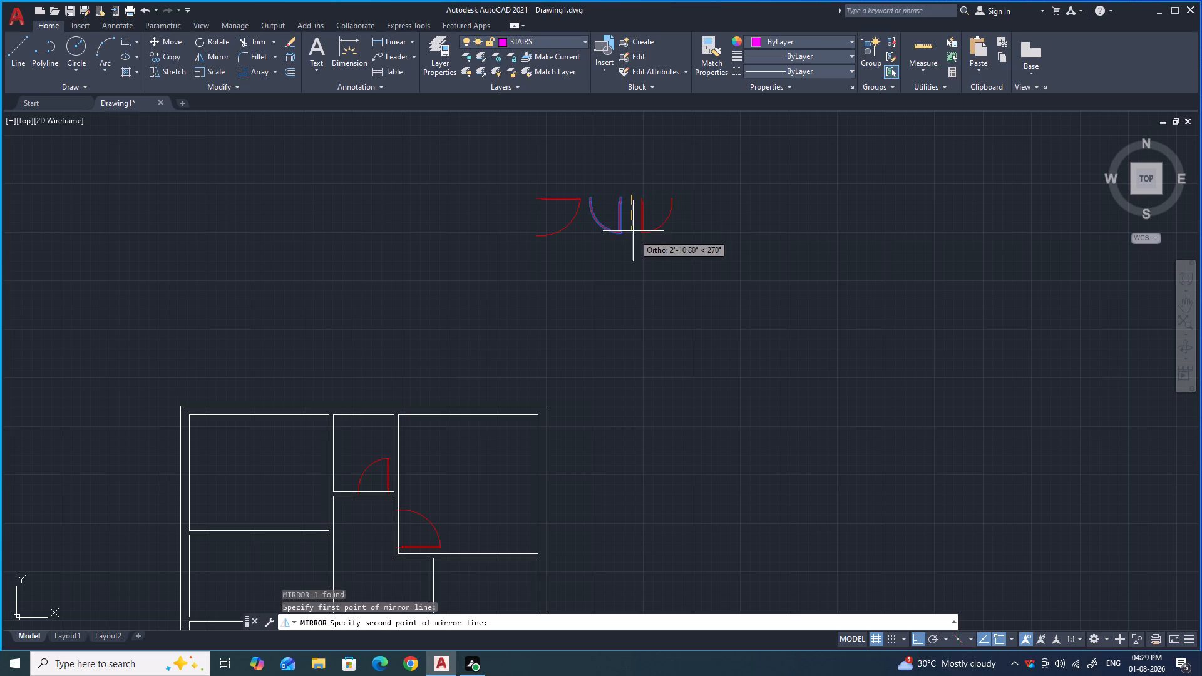
{"action": "left_click", "coordinate": [635, 269]}
{"action": "key", "text": "space"}
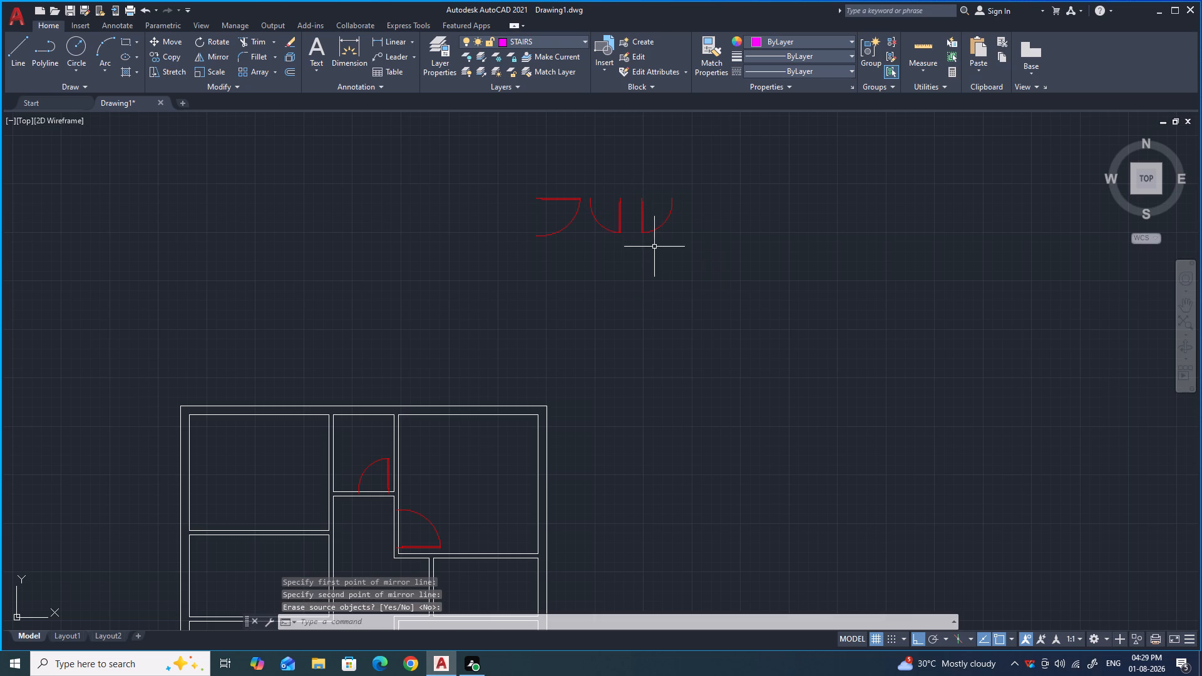
Move the mirrored smaller door block by its hinge corner, with Ortho off, to the upper wall of the small middle-right room, near its left corner.
{"action": "left_click_drag", "start_coordinate": [679, 249], "coordinate": [660, 226]}
{"action": "left_click", "coordinate": [640, 183]}
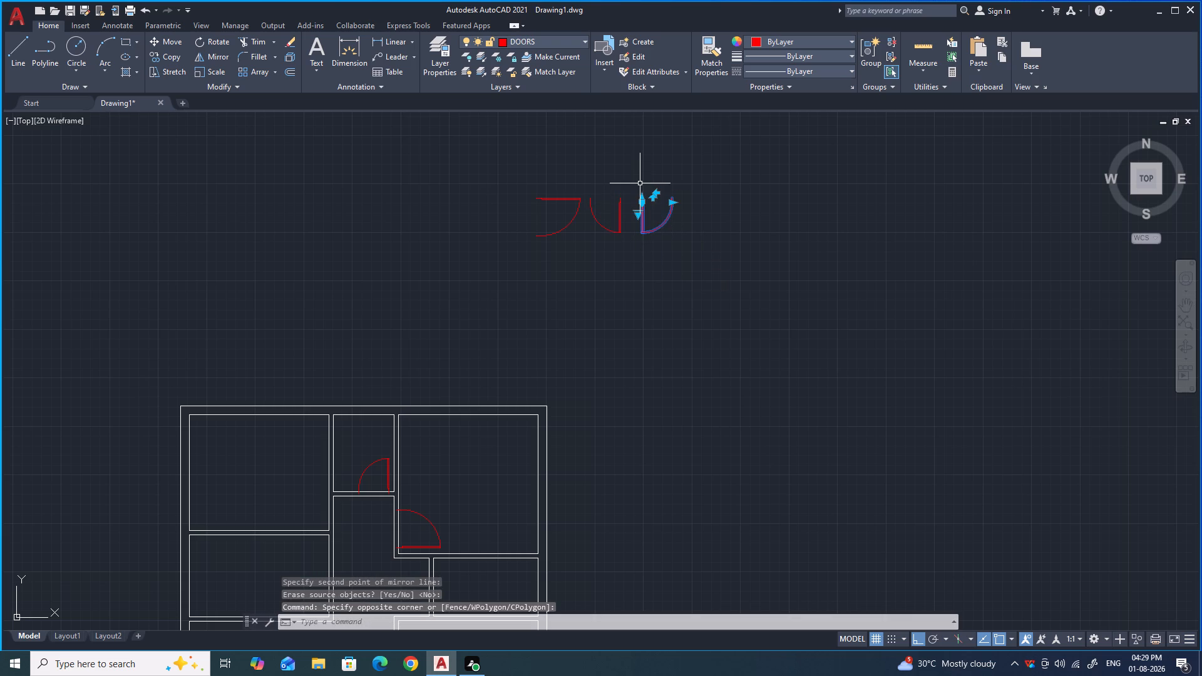
{"action": "key", "text": "m"}
{"action": "key", "text": "Return"}
{"action": "left_click", "coordinate": [641, 197]}
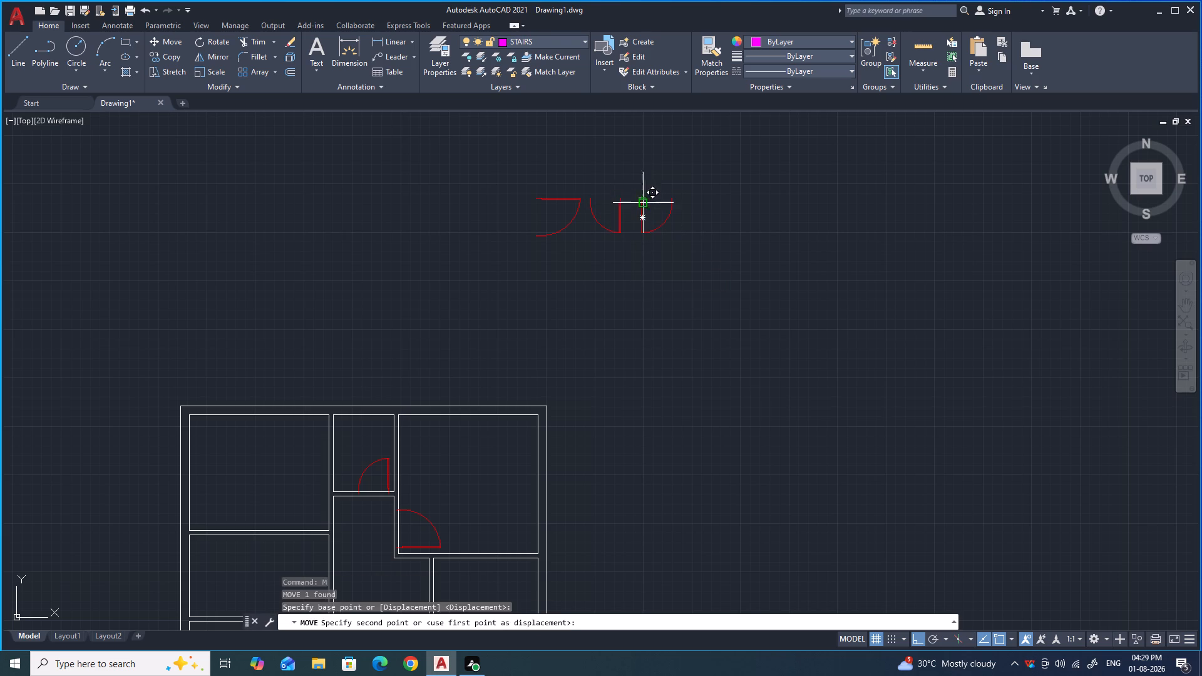
{"action": "scroll", "coordinate": [646, 241], "scroll_direction": "down", "scroll_amount": 2}
{"action": "key", "text": "F8"}
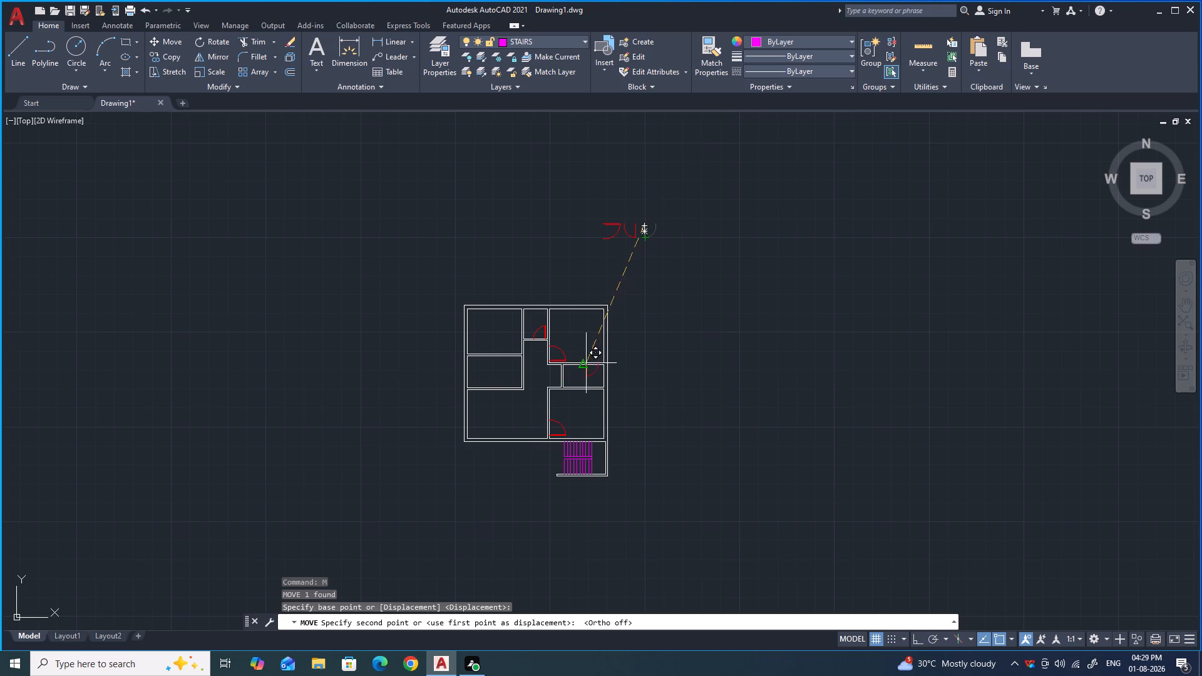
{"action": "scroll", "coordinate": [572, 369], "scroll_direction": "up", "scroll_amount": 3}
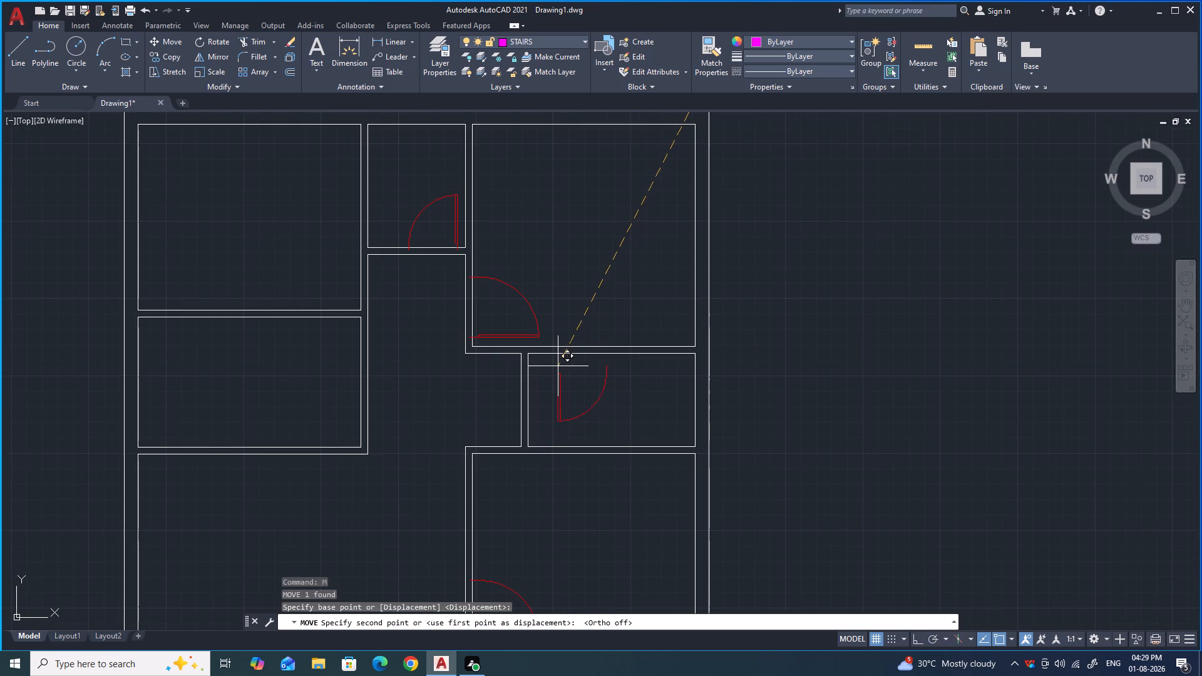
{"action": "scroll", "coordinate": [535, 359], "scroll_direction": "up", "scroll_amount": 2}
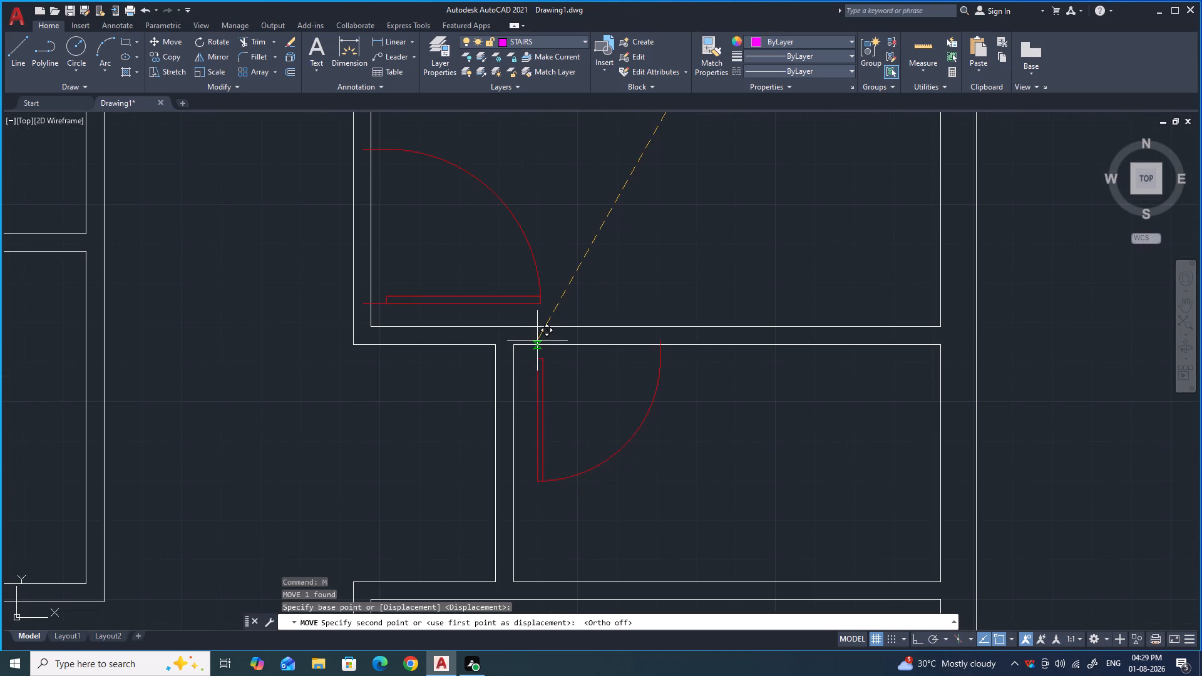
{"action": "left_click", "coordinate": [540, 340]}
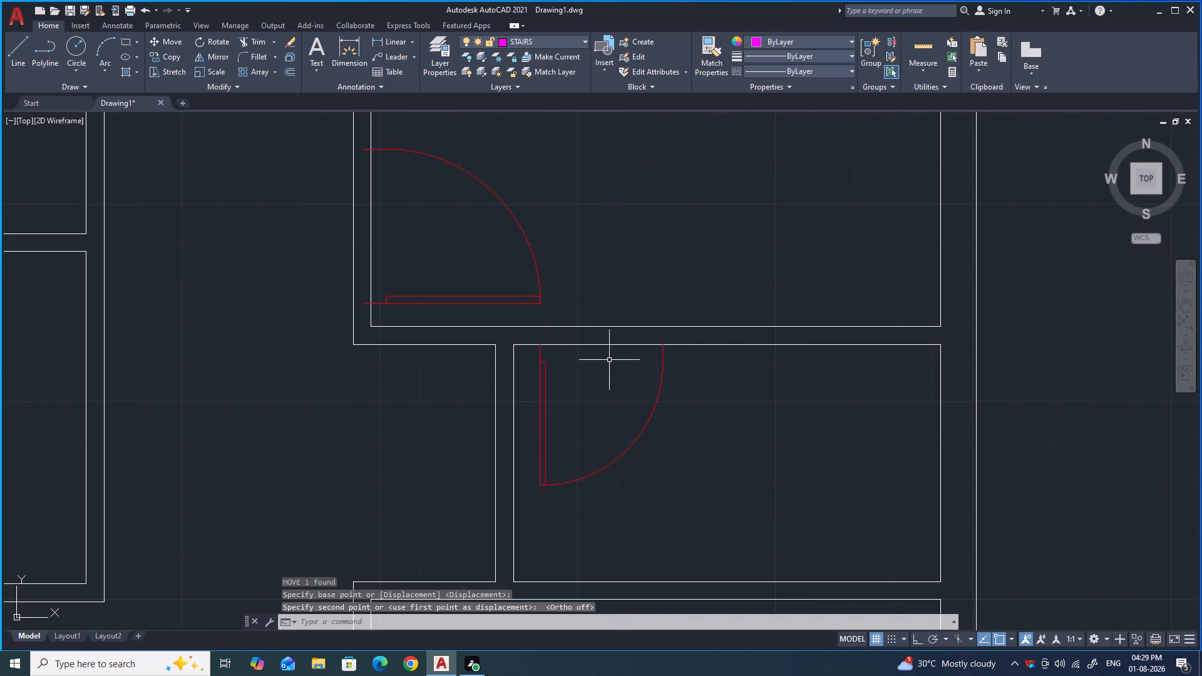
Move the small middle-right room's door block straight up by its hinge corner so it sits within the thickness of the upper wall.
{"action": "scroll", "coordinate": [548, 359], "scroll_direction": "up", "scroll_amount": 4}
{"action": "left_click_drag", "start_coordinate": [552, 398], "coordinate": [542, 384]}
{"action": "left_click", "coordinate": [468, 320]}
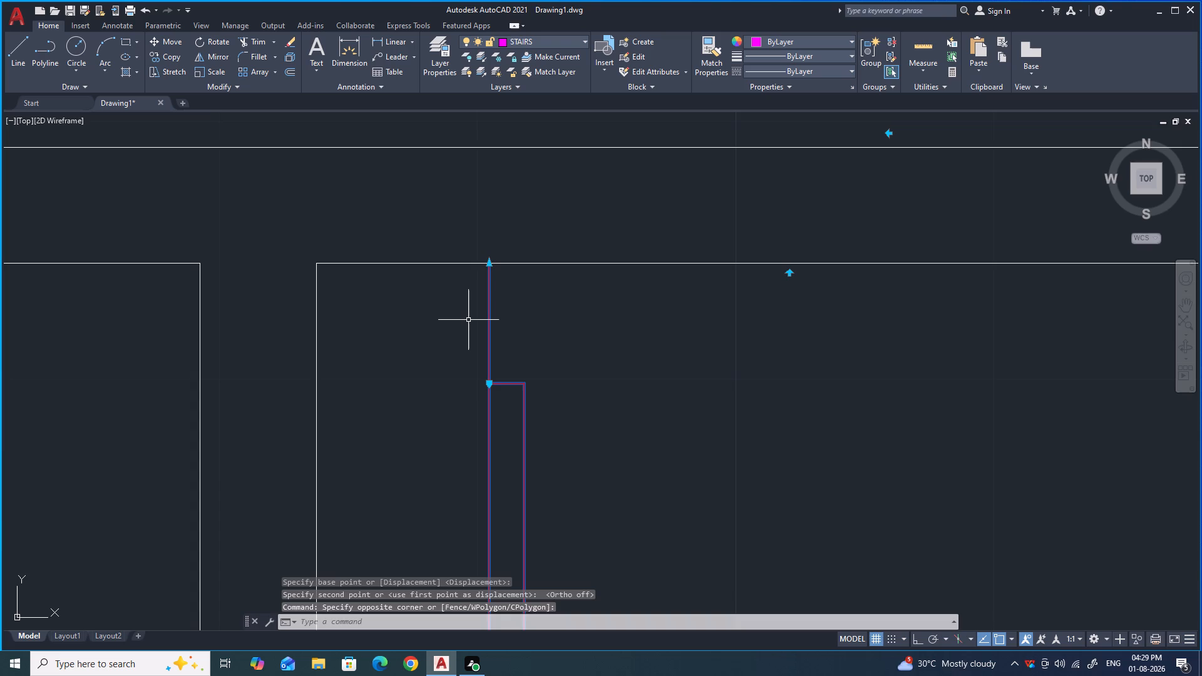
{"action": "key", "text": "m"}
{"action": "key", "text": "Return"}
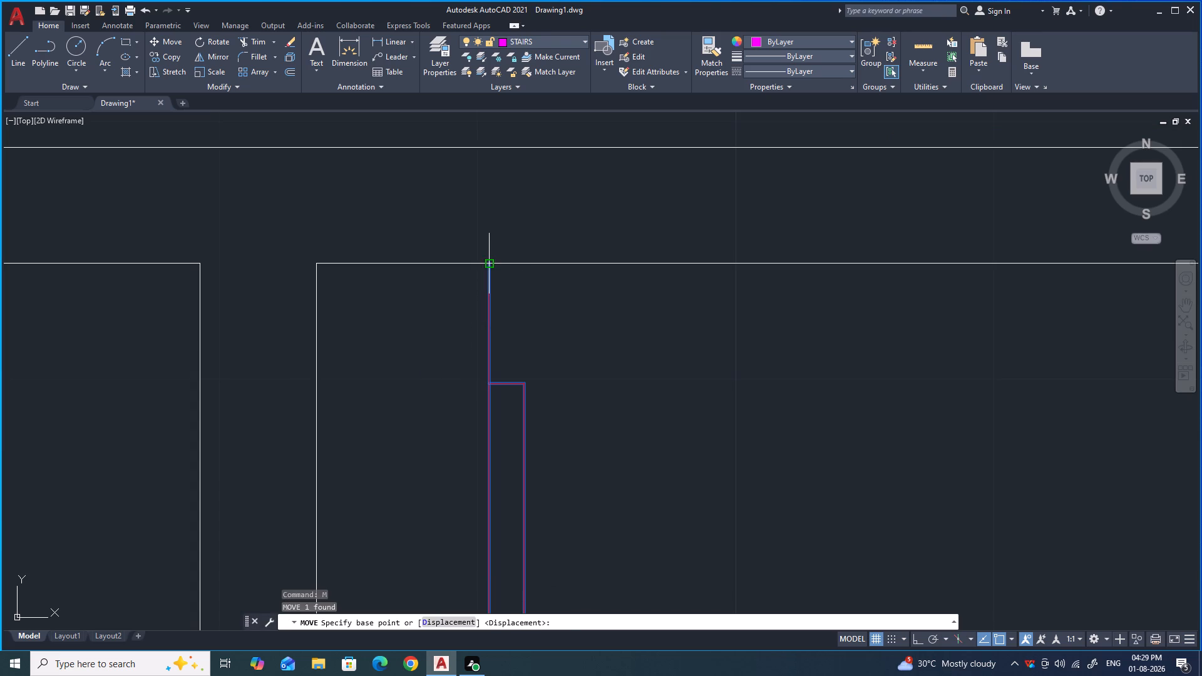
{"action": "left_click", "coordinate": [490, 265]}
{"action": "left_click", "coordinate": [489, 212]}
Move the larger door block from above the plan to the open area below the plan, left of the staircase.
{"action": "scroll", "coordinate": [505, 261], "scroll_direction": "down", "scroll_amount": 2}
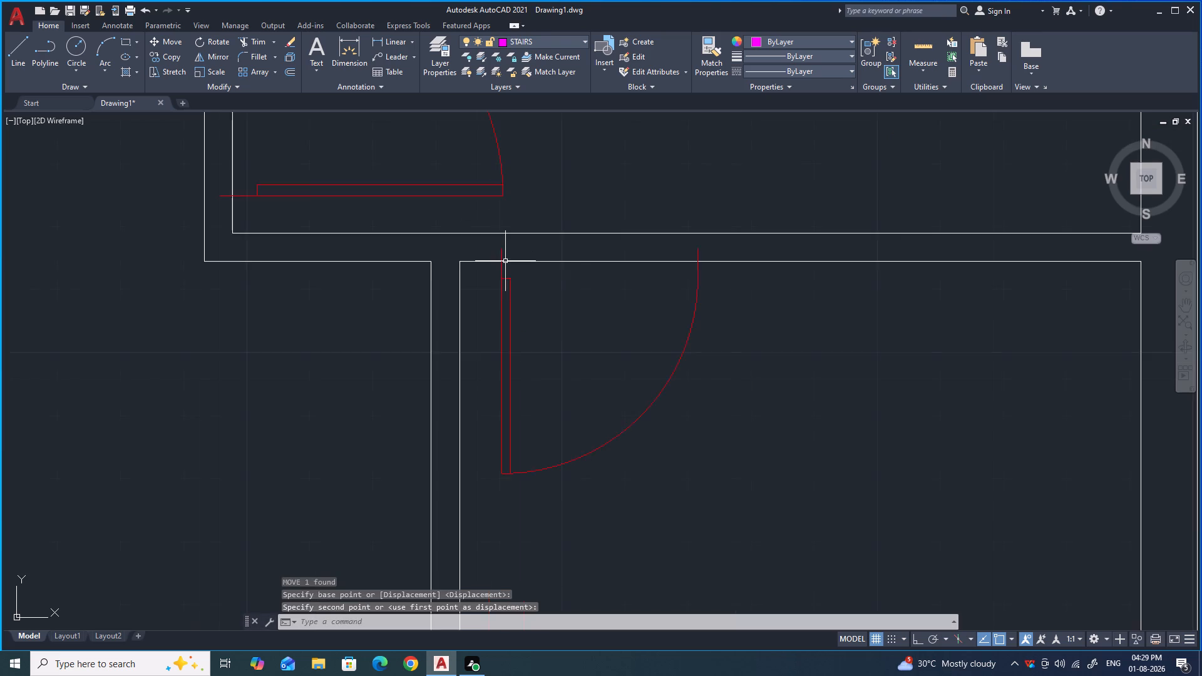
{"action": "scroll", "coordinate": [505, 261], "scroll_direction": "down", "scroll_amount": 8}
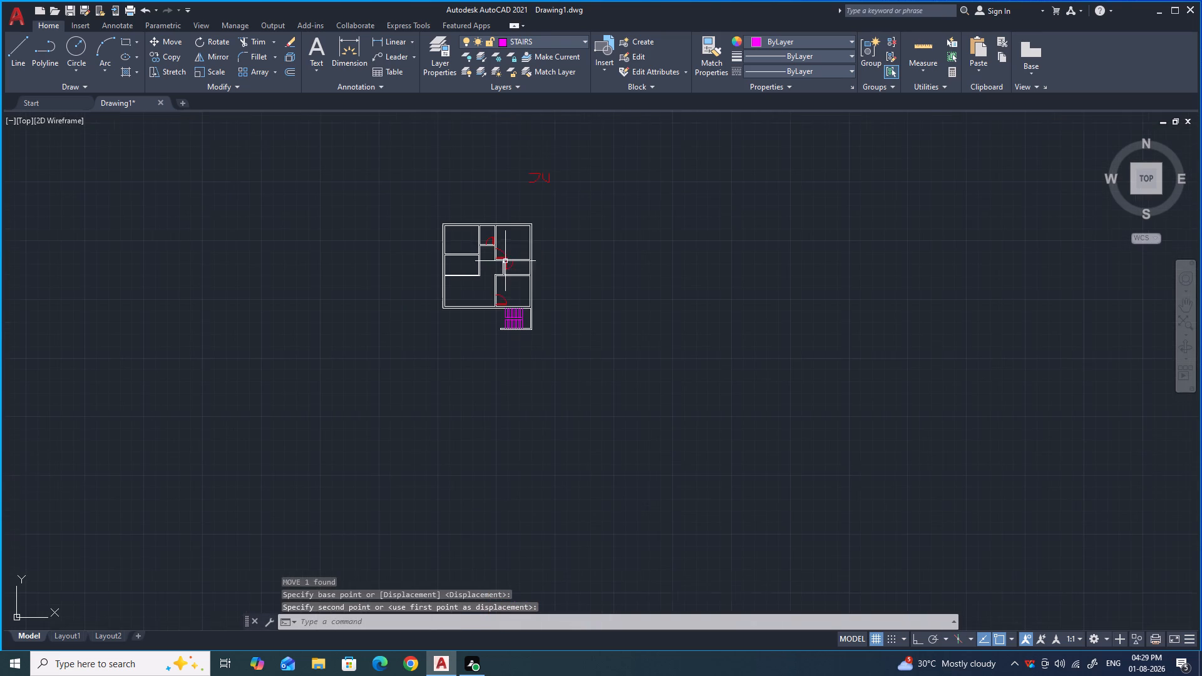
{"action": "scroll", "coordinate": [543, 175], "scroll_direction": "up", "scroll_amount": 1}
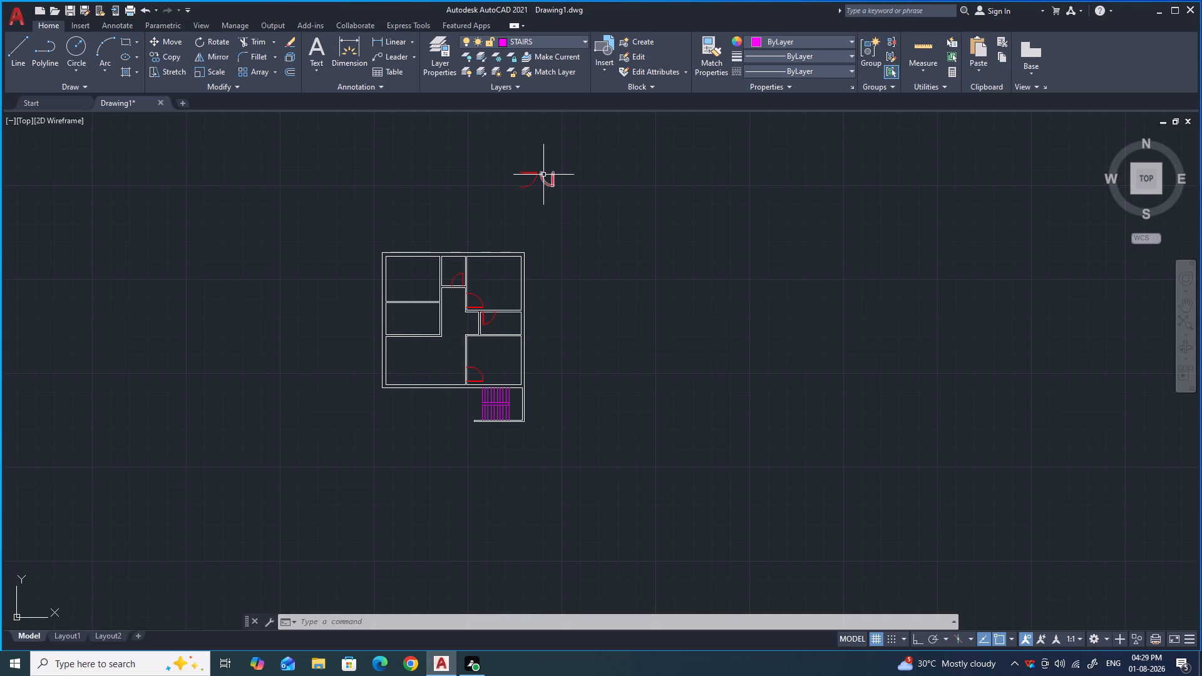
{"action": "scroll", "coordinate": [527, 169], "scroll_direction": "up", "scroll_amount": 1}
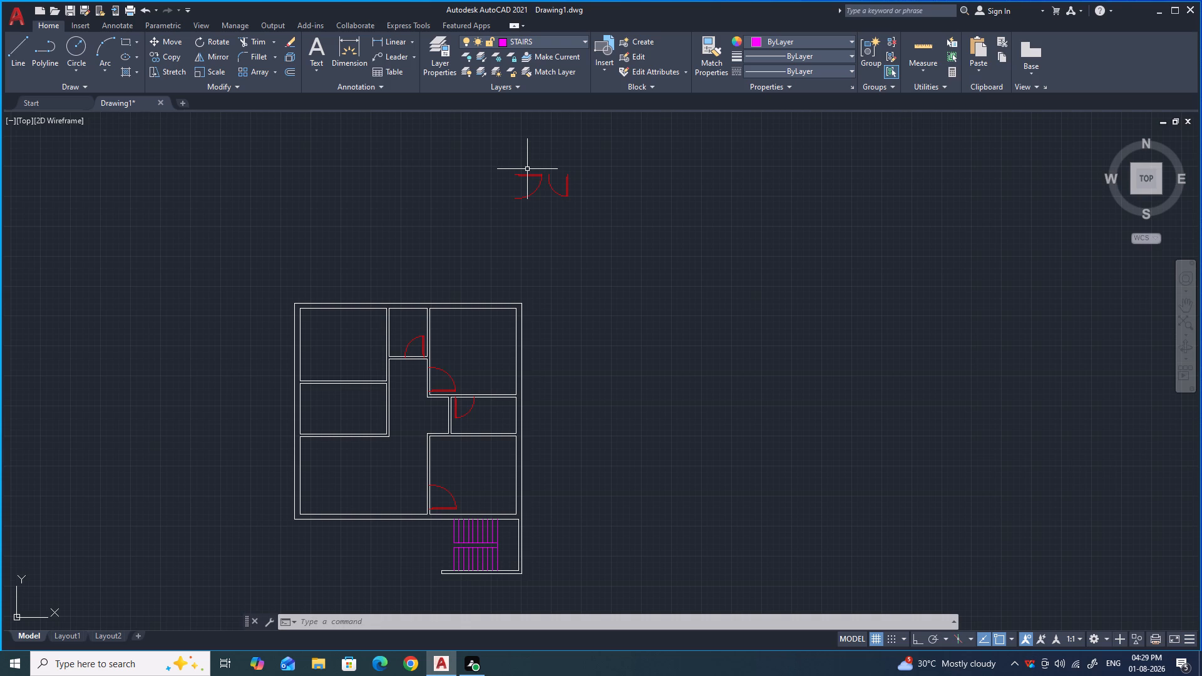
{"action": "scroll", "coordinate": [527, 169], "scroll_direction": "up", "scroll_amount": 2}
{"action": "left_click", "coordinate": [567, 238]}
{"action": "left_click", "coordinate": [508, 172]}
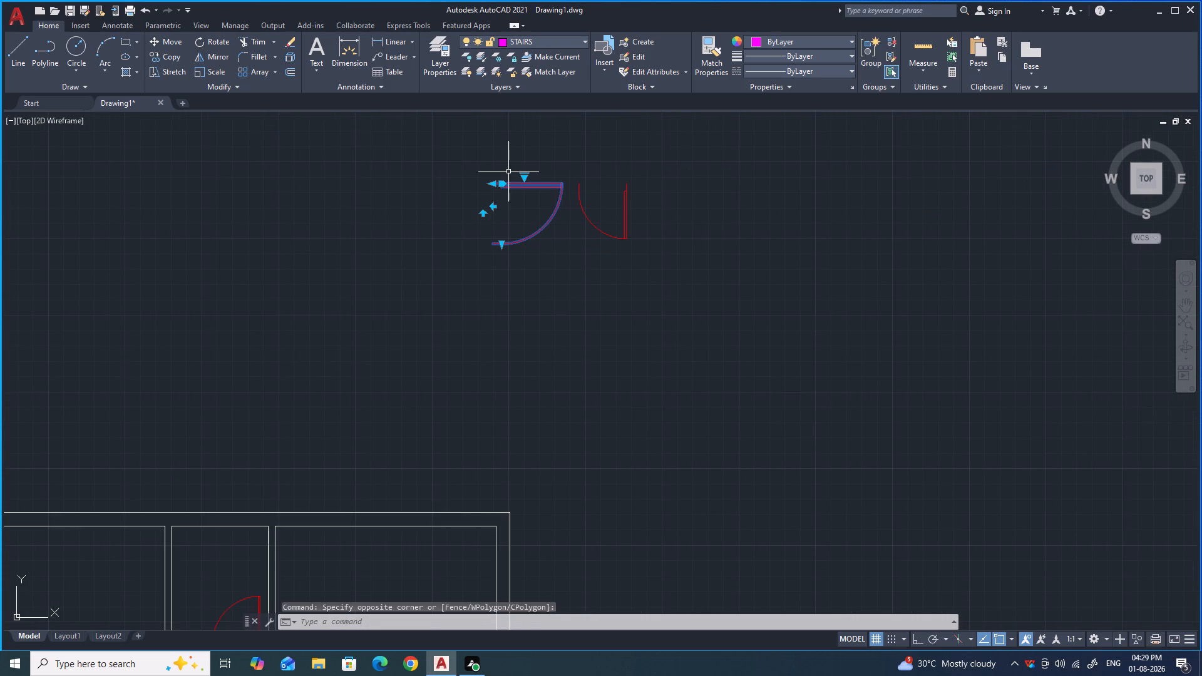
{"action": "key", "text": "m"}
{"action": "key", "text": "Return"}
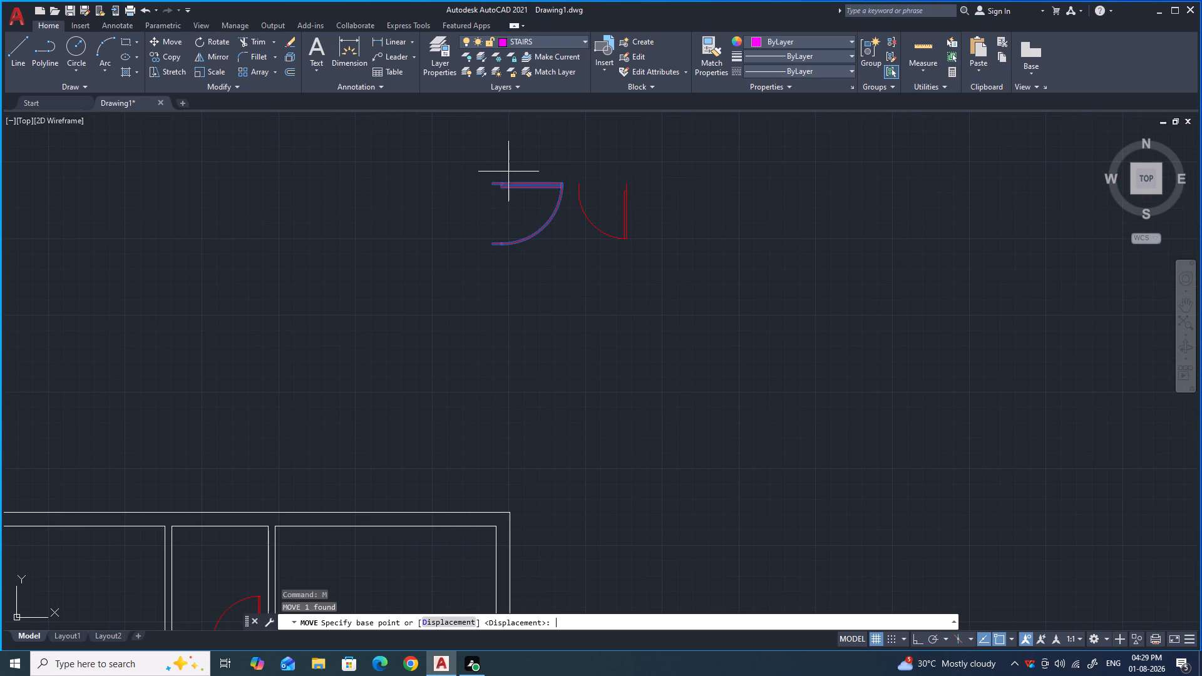
{"action": "left_click", "coordinate": [495, 182]}
{"action": "scroll", "coordinate": [495, 182], "scroll_direction": "down", "scroll_amount": 4}
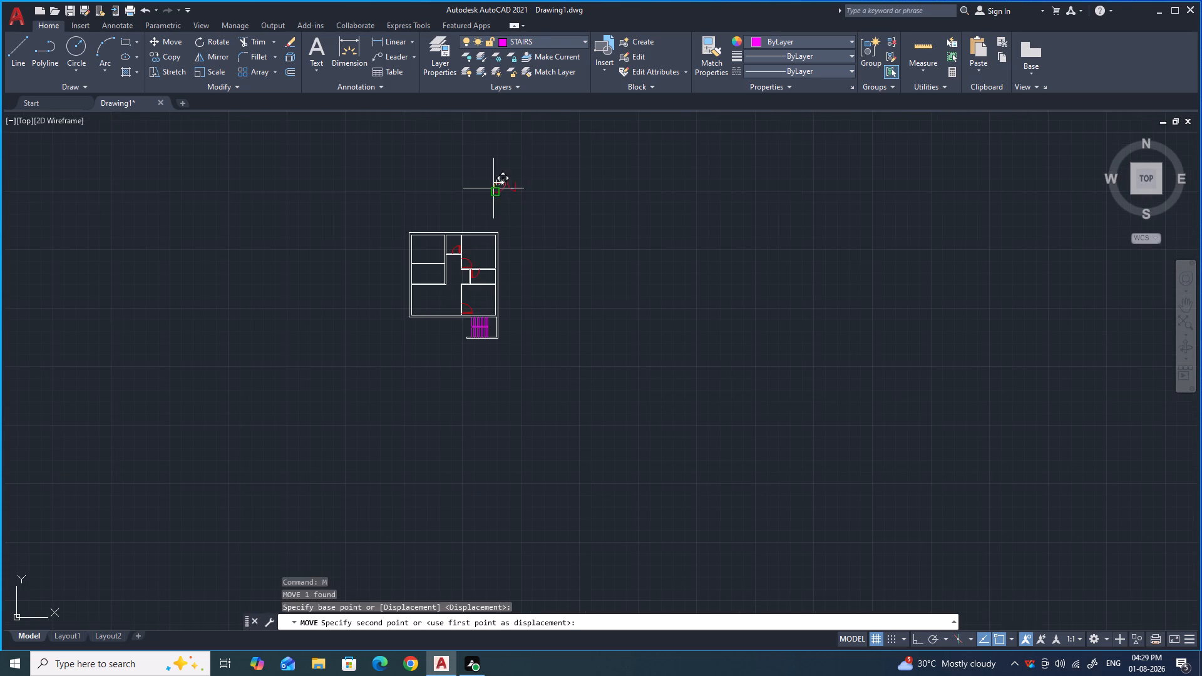
{"action": "scroll", "coordinate": [432, 337], "scroll_direction": "up", "scroll_amount": 2}
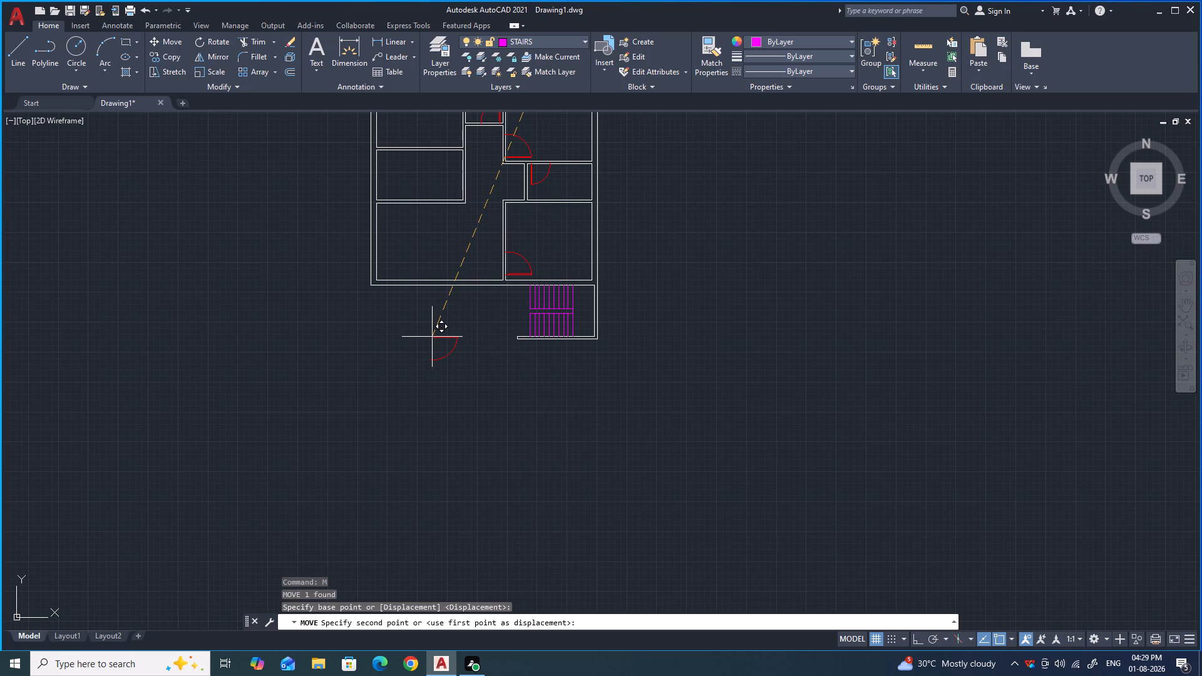
{"action": "left_click", "coordinate": [451, 322]}
Rotate the larger door block below the plan a quarter turn clockwise about its hinge corner, so its leaf points straight down.
{"action": "scroll", "coordinate": [449, 337], "scroll_direction": "up", "scroll_amount": 2}
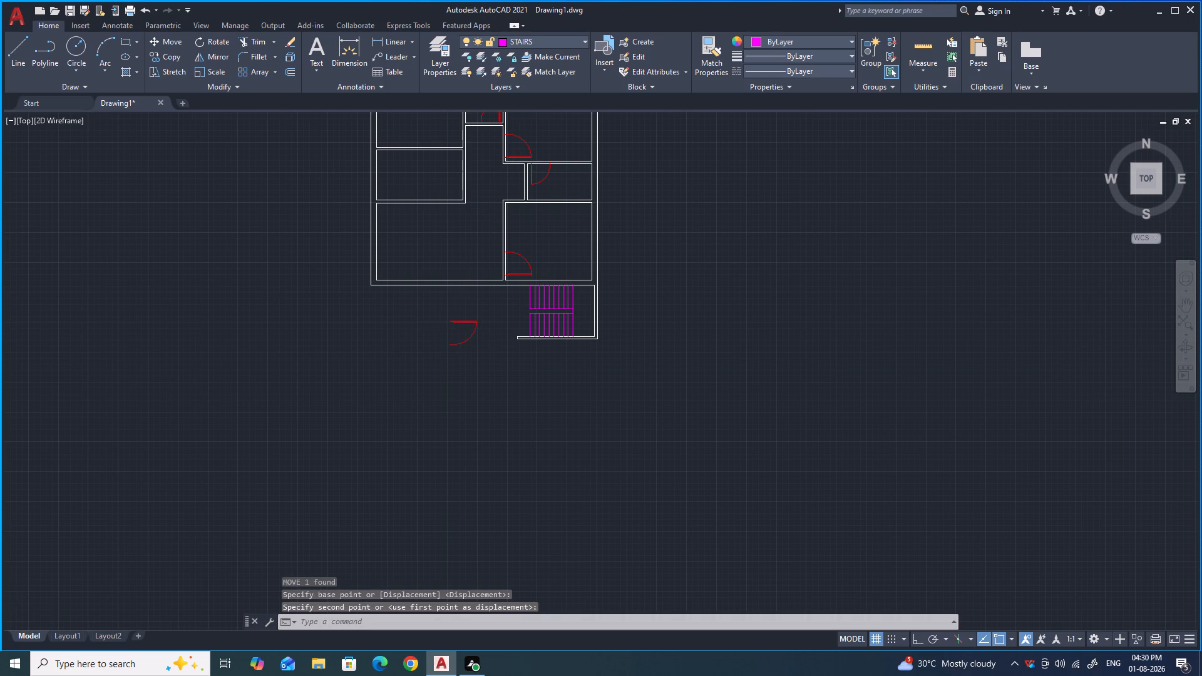
{"action": "scroll", "coordinate": [449, 337], "scroll_direction": "up", "scroll_amount": 1}
{"action": "left_click_drag", "start_coordinate": [532, 379], "coordinate": [522, 361]}
{"action": "left_click", "coordinate": [456, 284]}
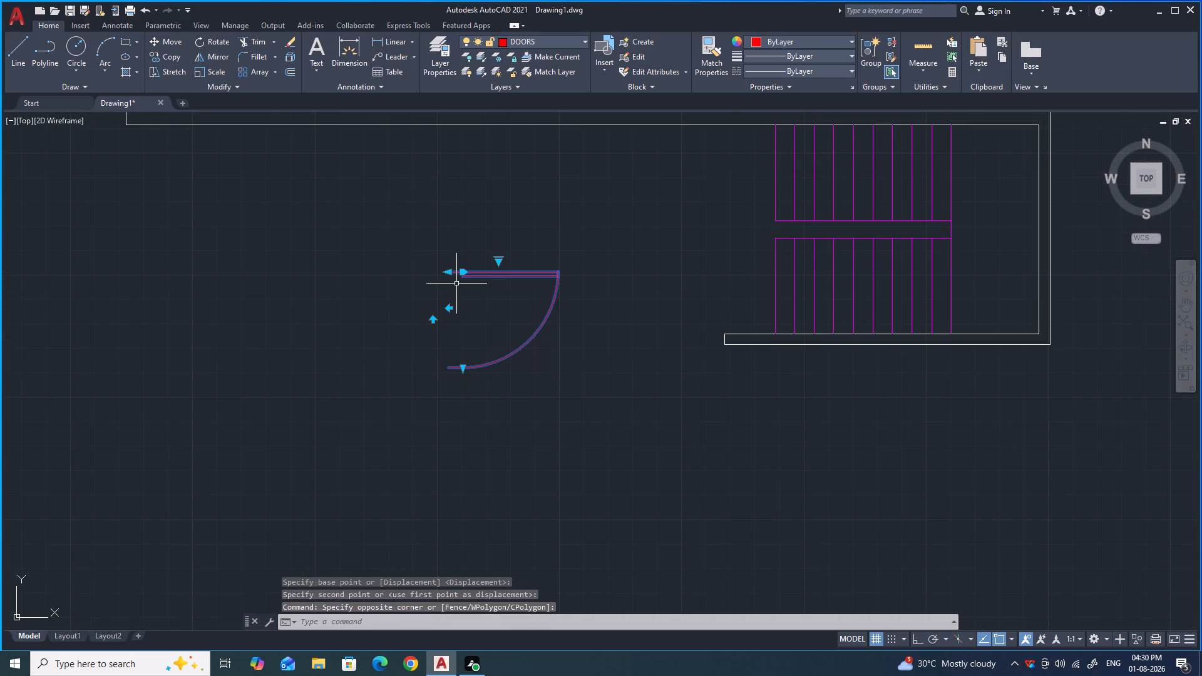
{"action": "type", "text": "RO"}
{"action": "key", "text": "Return"}
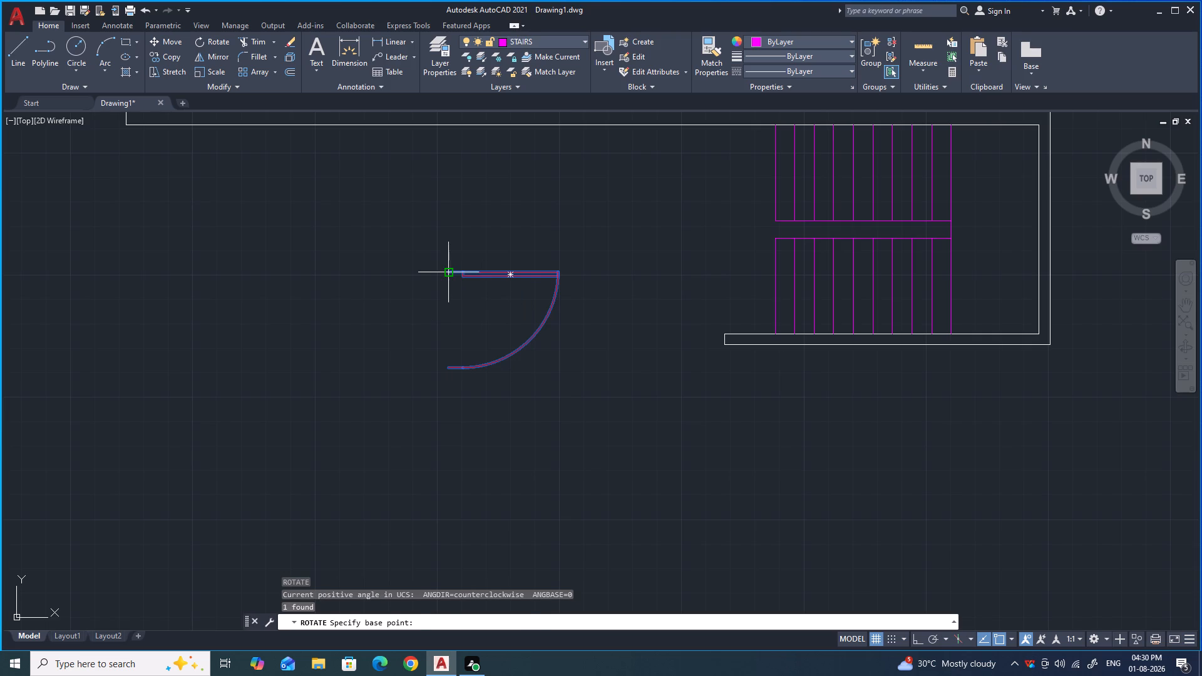
{"action": "left_click", "coordinate": [446, 273]}
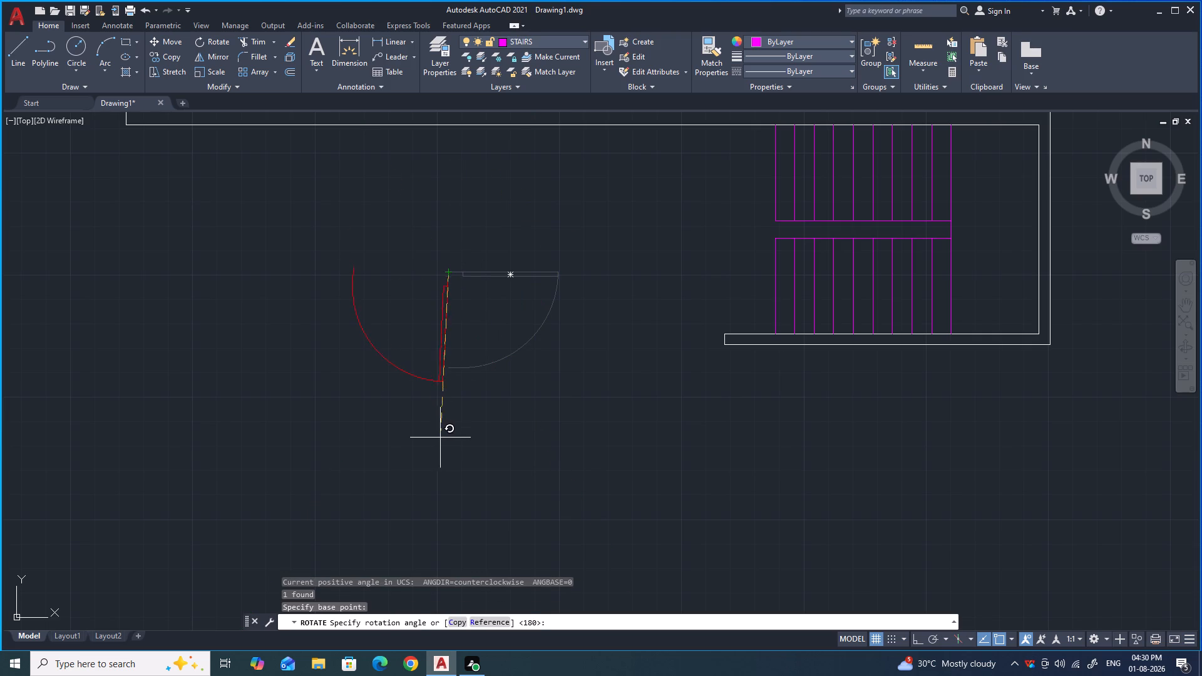
{"action": "left_click", "coordinate": [446, 438]}
Move the larger door block by its upper hinge end into the thickness of the plan's lower outer wall, left of the staircase.
{"action": "left_click_drag", "start_coordinate": [495, 437], "coordinate": [488, 427]}
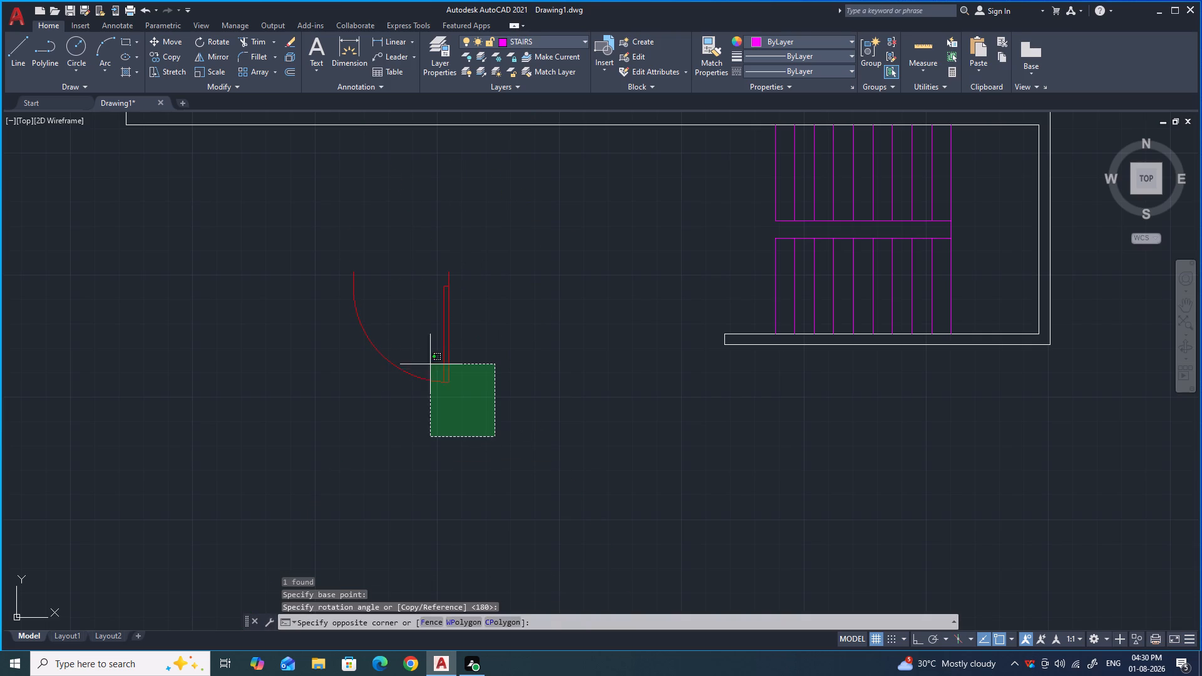
{"action": "left_click", "coordinate": [408, 337]}
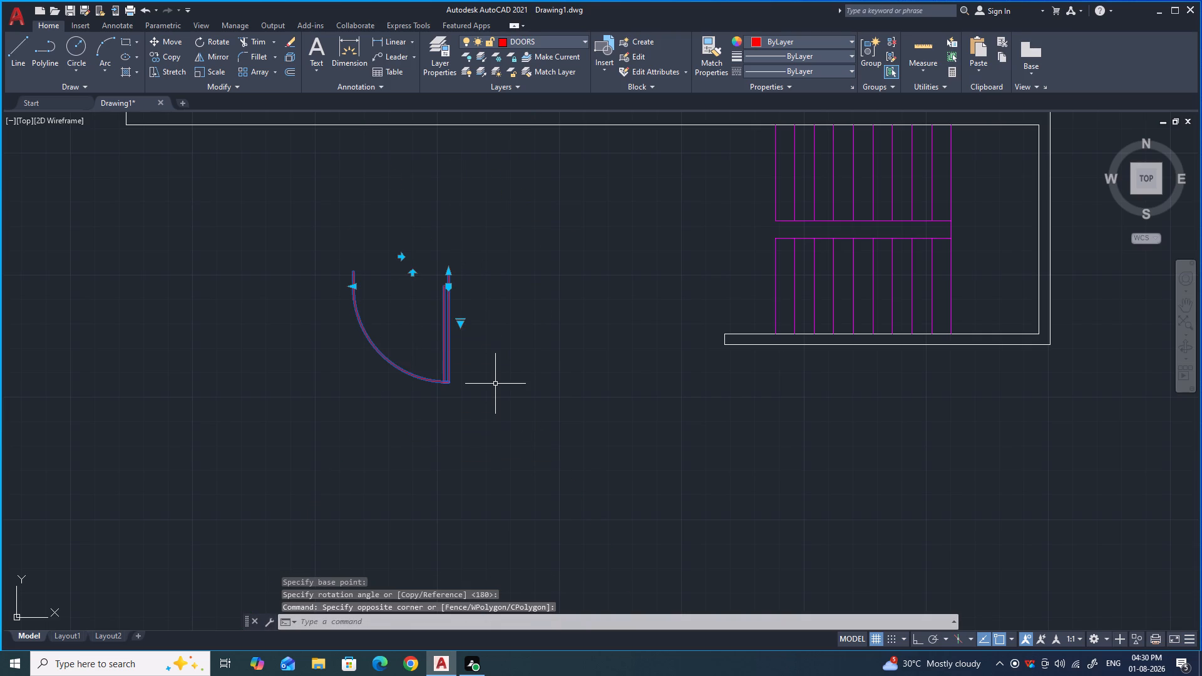
{"action": "key", "text": "m"}
{"action": "key", "text": "Return"}
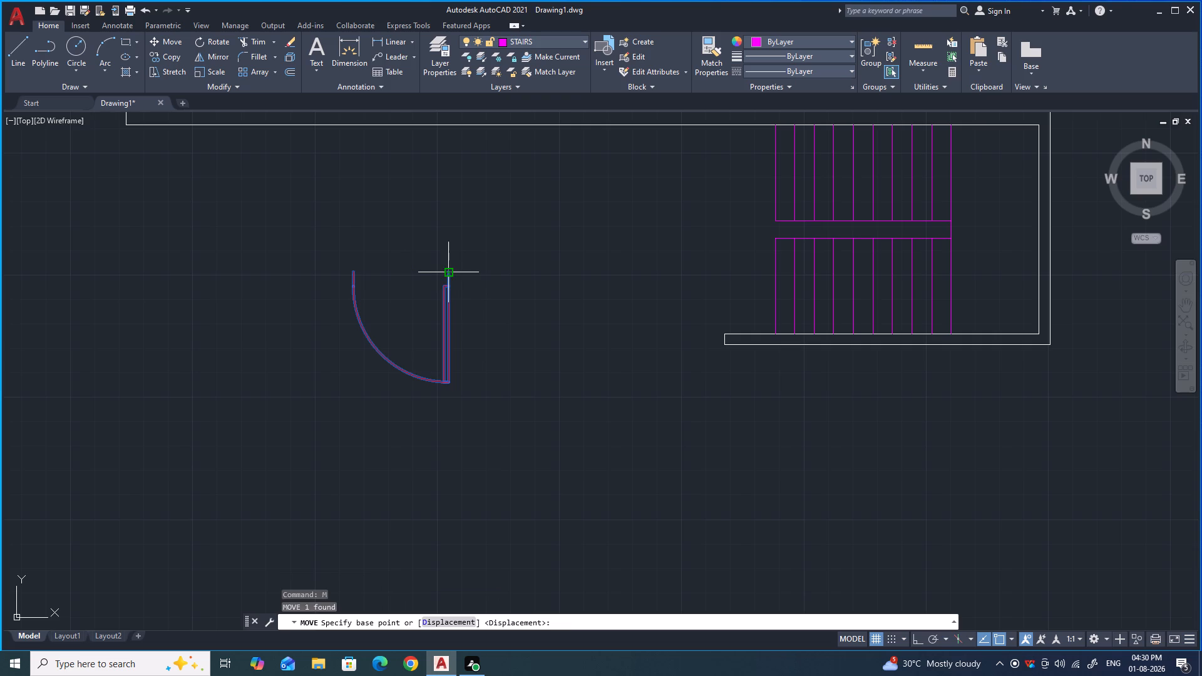
{"action": "left_click", "coordinate": [451, 269]}
{"action": "scroll", "coordinate": [485, 246], "scroll_direction": "down", "scroll_amount": 3}
{"action": "scroll", "coordinate": [491, 211], "scroll_direction": "up", "scroll_amount": 1}
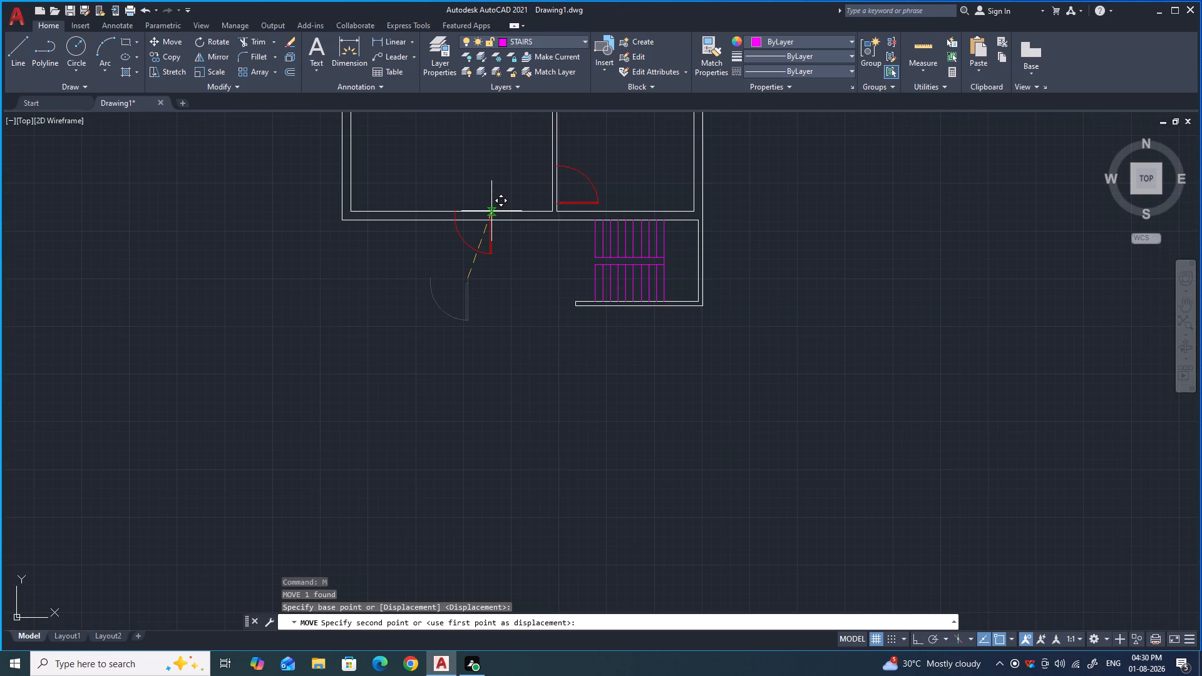
{"action": "scroll", "coordinate": [509, 210], "scroll_direction": "up", "scroll_amount": 1}
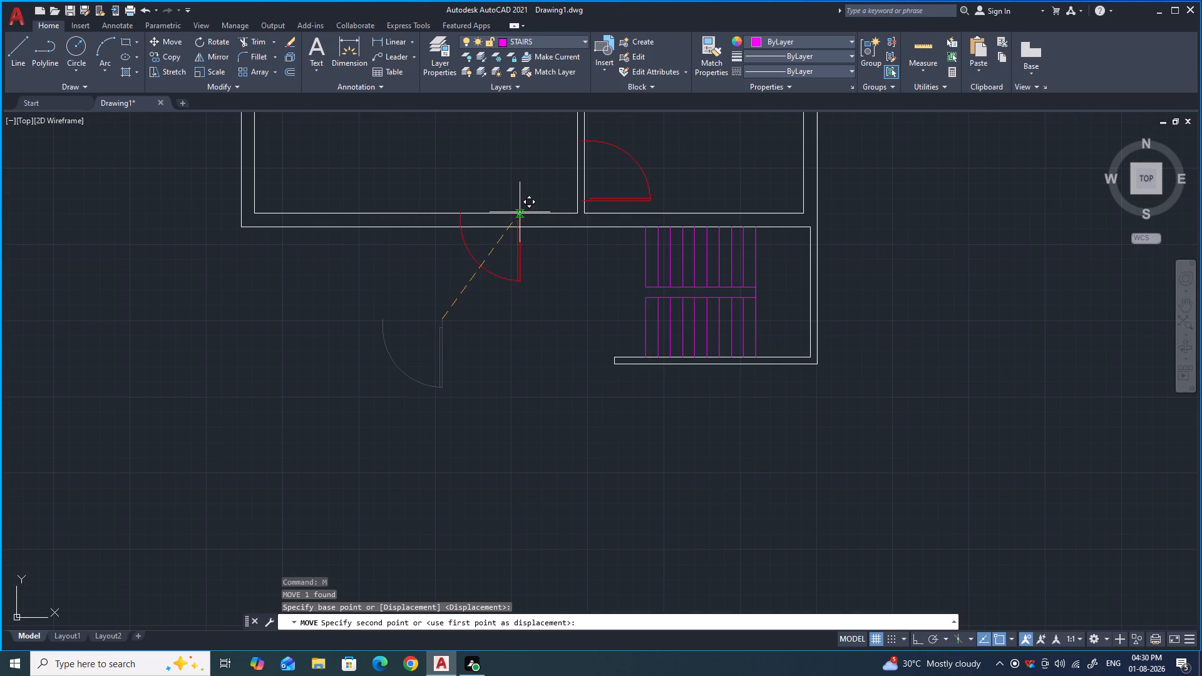
{"action": "scroll", "coordinate": [520, 212], "scroll_direction": "up", "scroll_amount": 1}
{"action": "left_click", "coordinate": [516, 221]}
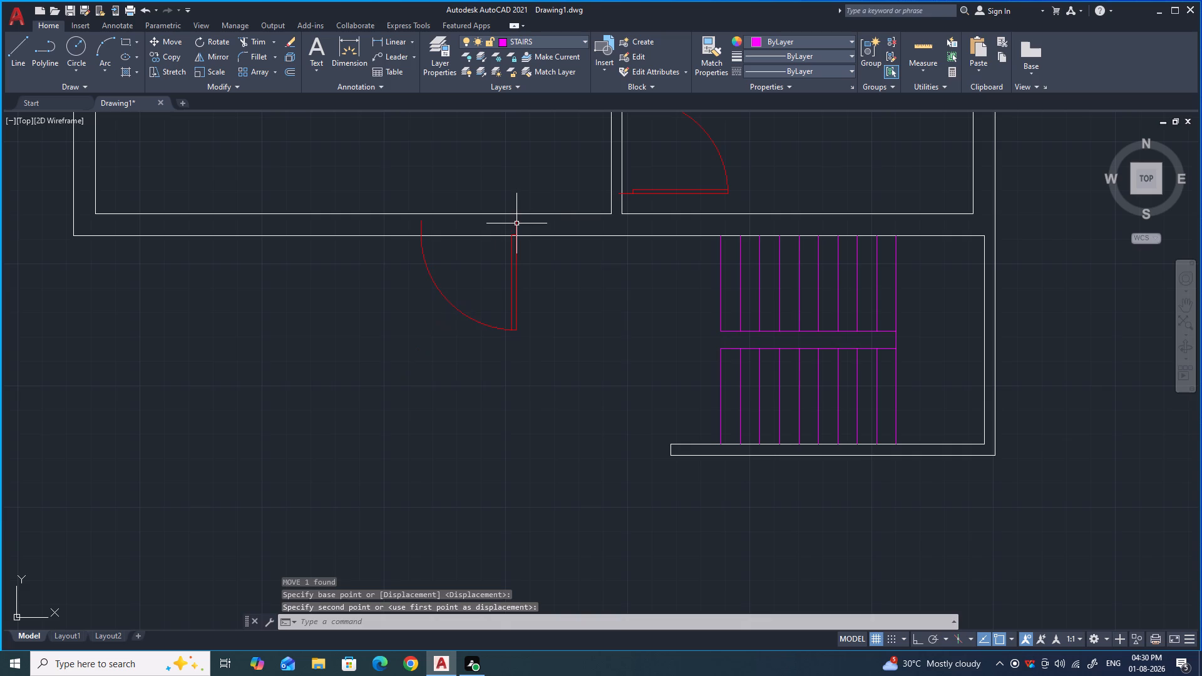
Mirror the lower wall's door block about a vertical line through its arc end, with Ortho on, keeping the original, to form a double door.
{"action": "left_click_drag", "start_coordinate": [525, 361], "coordinate": [525, 355]}
{"action": "left_click", "coordinate": [479, 294]}
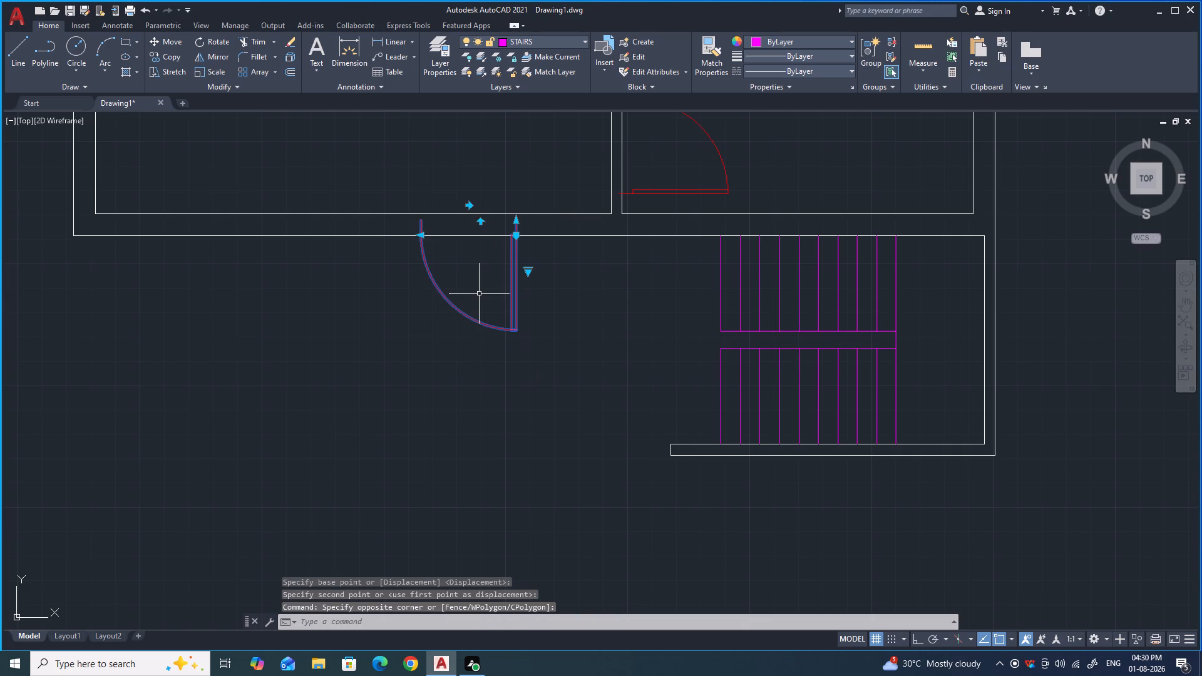
{"action": "type", "text": "MI"}
{"action": "key", "text": "Return"}
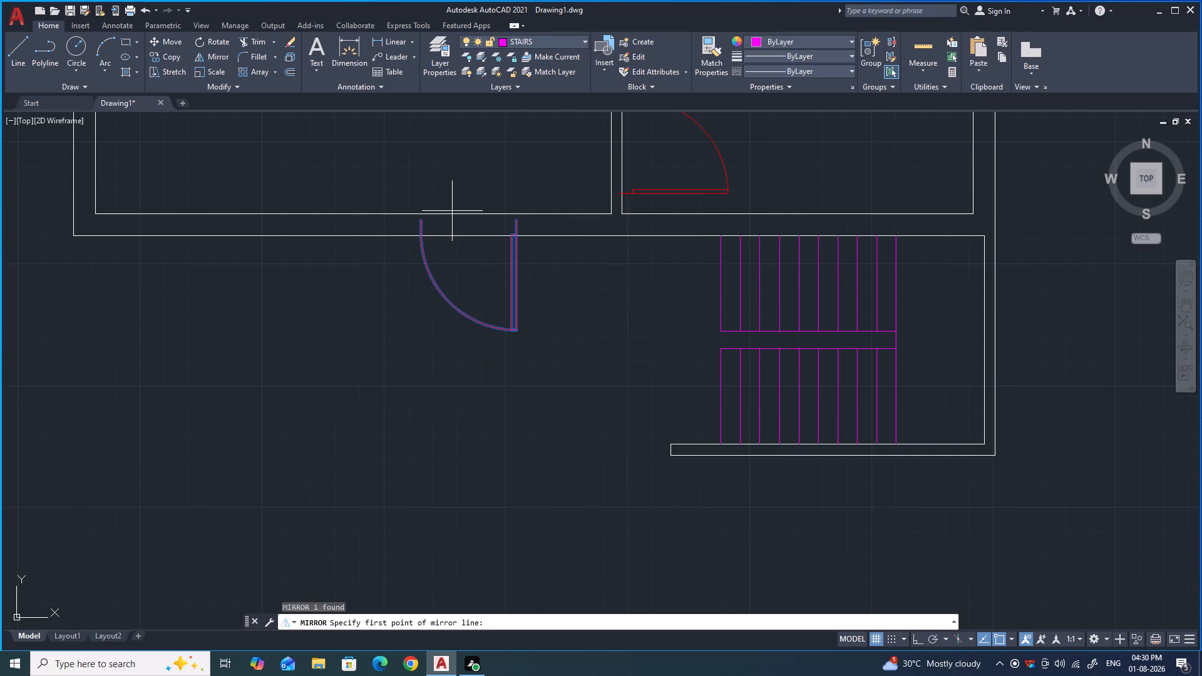
{"action": "left_click", "coordinate": [418, 222]}
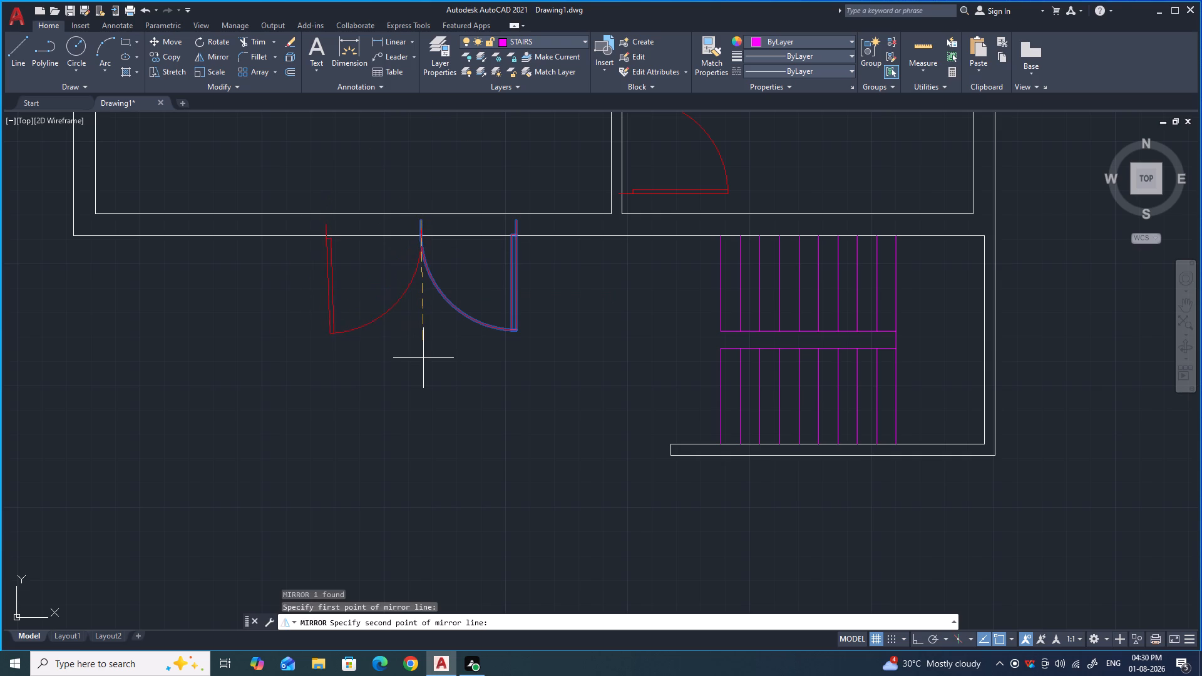
{"action": "key", "text": "F8"}
{"action": "left_click", "coordinate": [414, 349]}
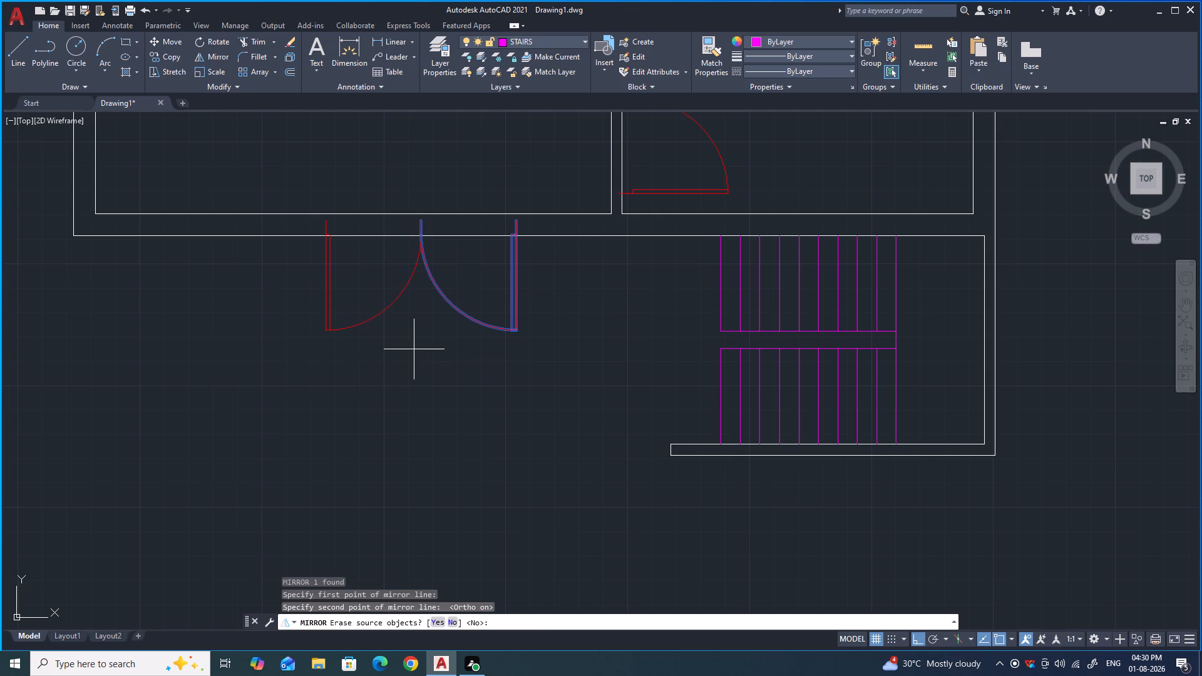
{"action": "key", "text": "space"}
Extend the small top-middle room's outer bottom wall line and the upper line of the partition between the left rooms across the adjoining vertical partition.
{"action": "scroll", "coordinate": [418, 338], "scroll_direction": "down", "scroll_amount": 3}
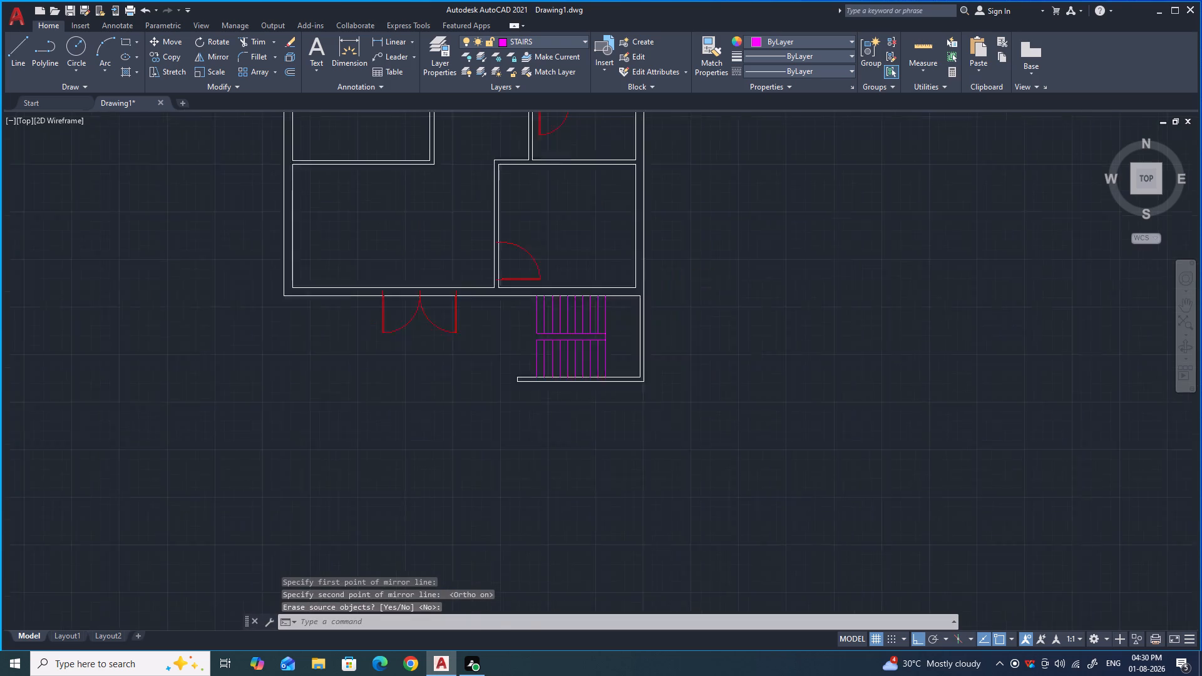
{"action": "scroll", "coordinate": [429, 301], "scroll_direction": "down", "scroll_amount": 2}
{"action": "scroll", "coordinate": [418, 249], "scroll_direction": "up", "scroll_amount": 2}
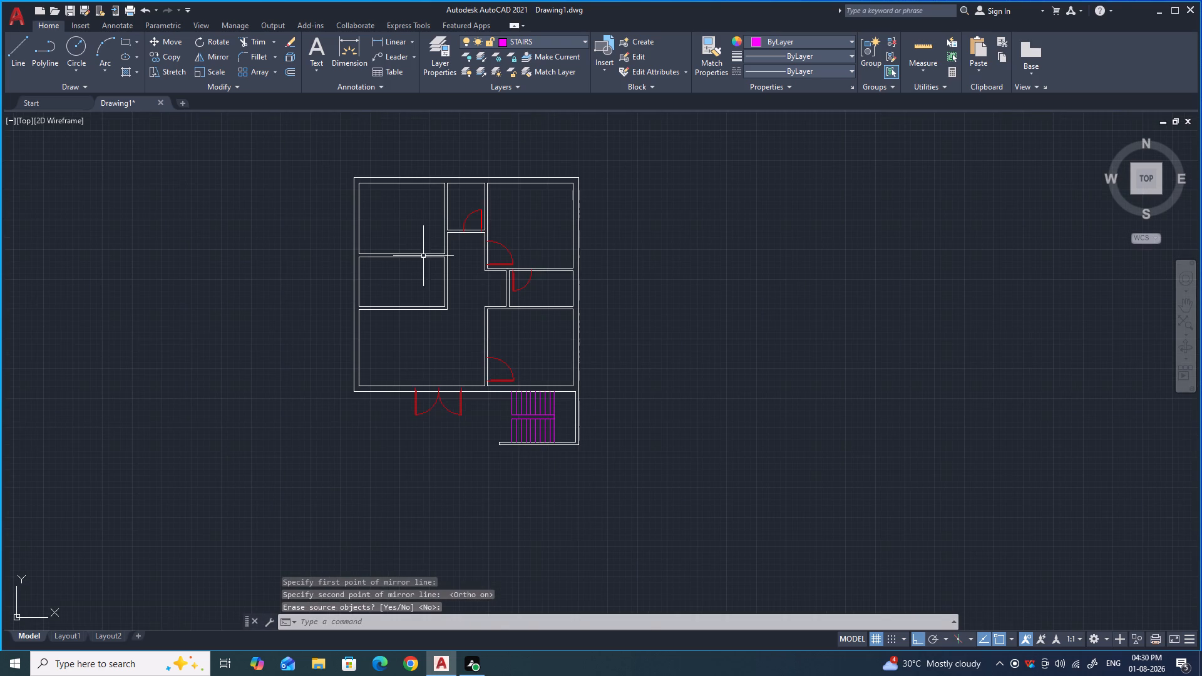
{"action": "scroll", "coordinate": [446, 235], "scroll_direction": "up", "scroll_amount": 3}
{"action": "type", "text": "EX"}
{"action": "key", "text": "Return"}
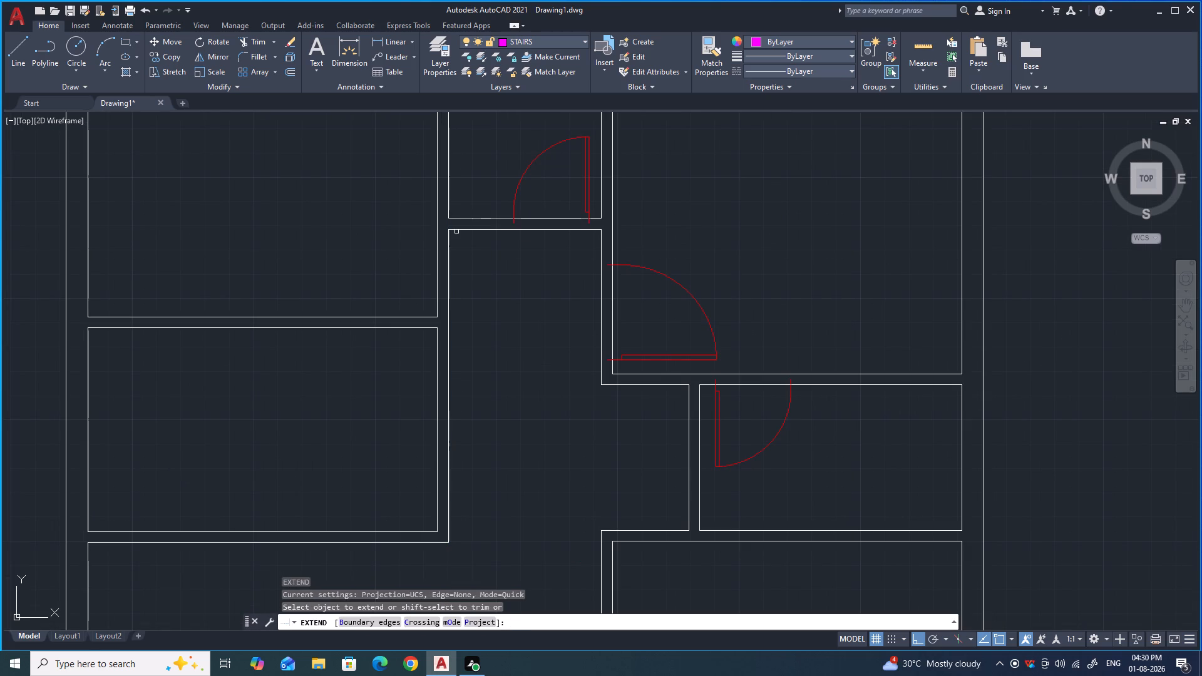
{"action": "left_click", "coordinate": [456, 229]}
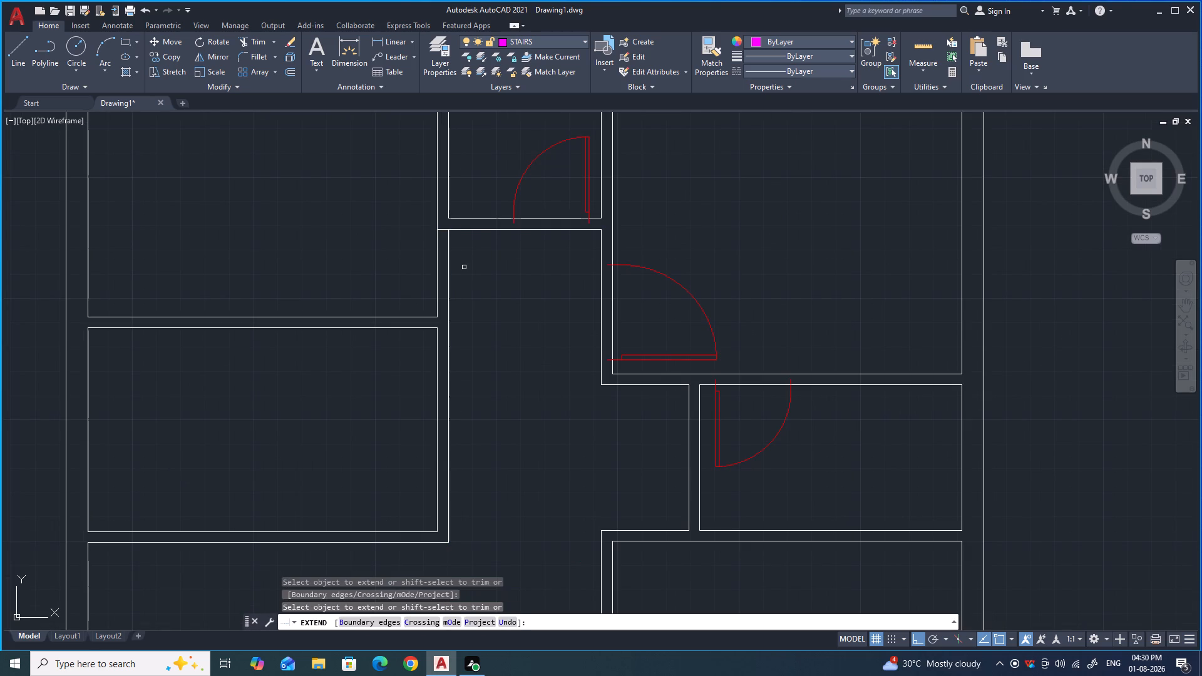
{"action": "left_click", "coordinate": [414, 318]}
{"action": "left_click", "coordinate": [436, 343]}
{"action": "key", "text": "Escape"}
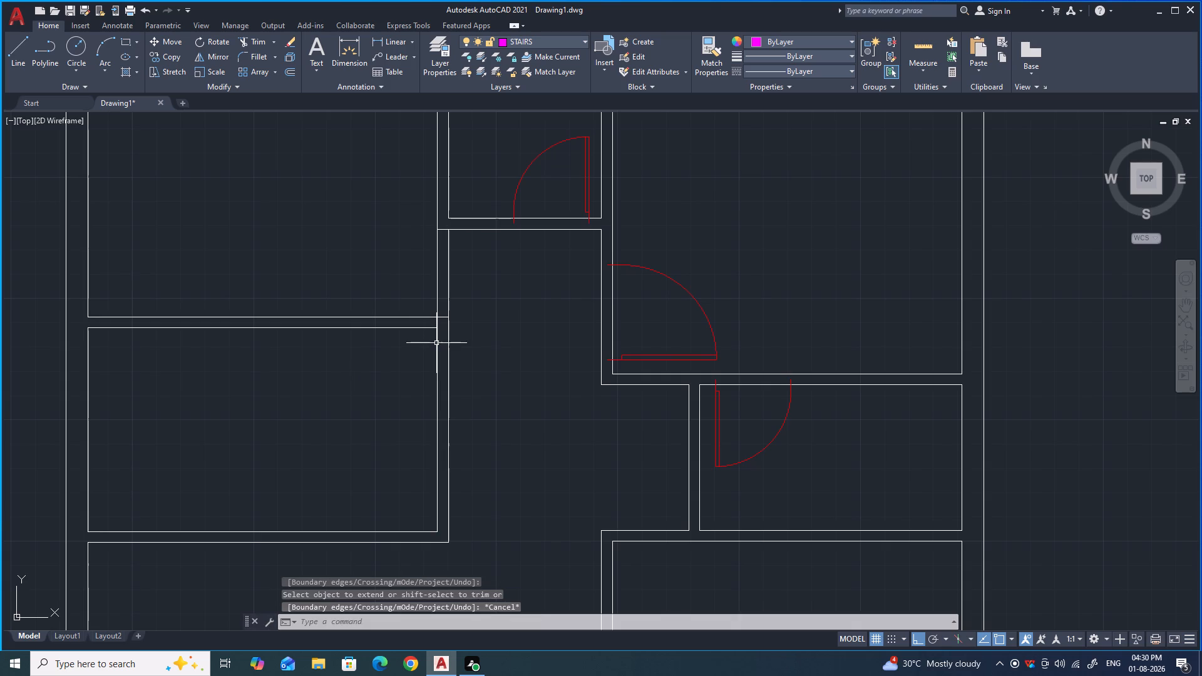
Trim both lines of the vertical partition between the small top-middle room's bottom wall and the left rooms' horizontal partition to open a passage.
{"action": "scroll", "coordinate": [436, 315], "scroll_direction": "down", "scroll_amount": 1}
{"action": "scroll", "coordinate": [442, 288], "scroll_direction": "up", "scroll_amount": 2}
{"action": "left_click", "coordinate": [464, 315]}
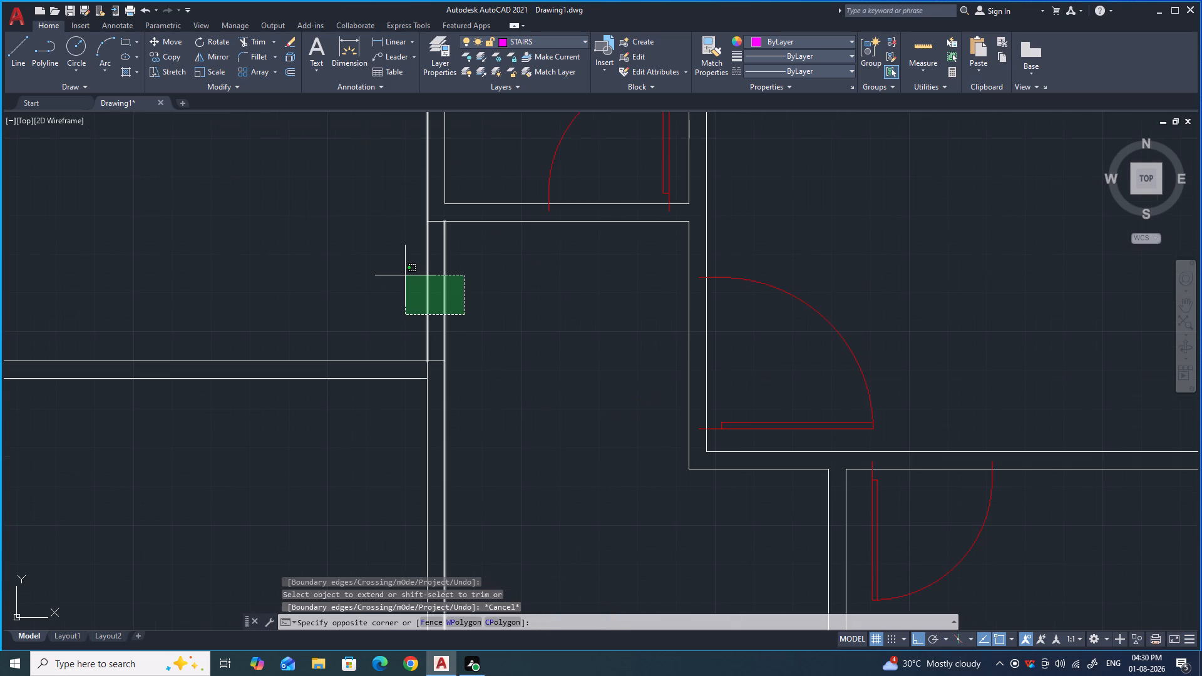
{"action": "key", "text": "Escape"}
{"action": "type", "text": "TR"}
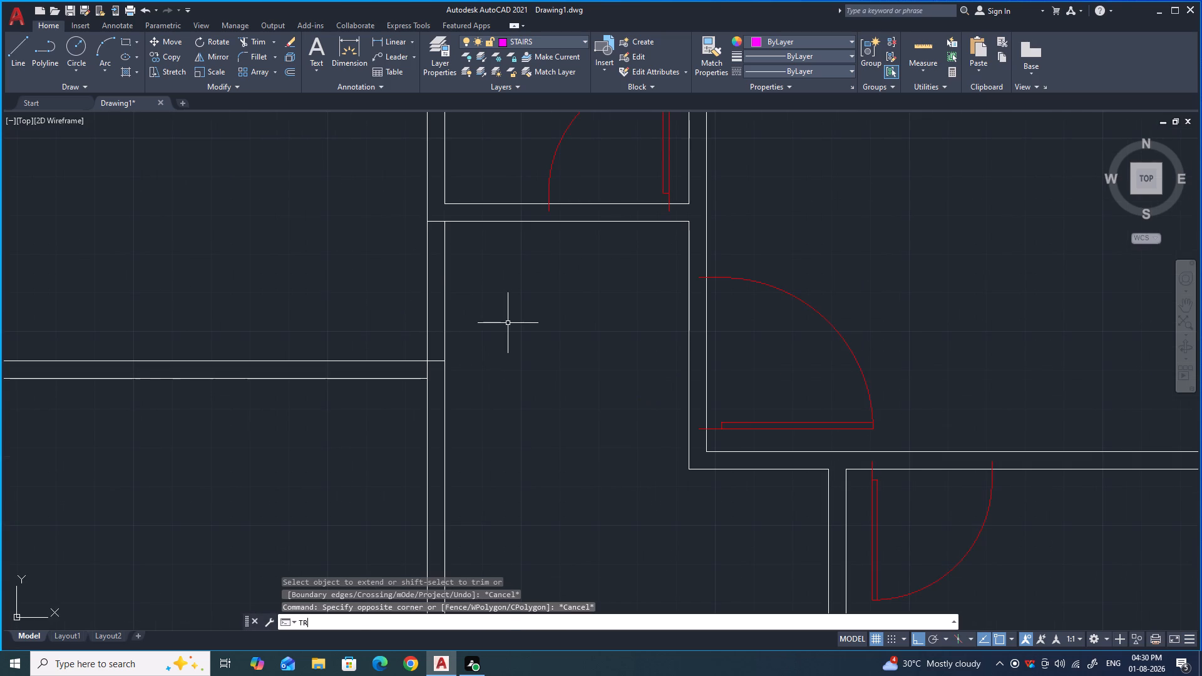
{"action": "key", "text": "Return"}
{"action": "left_click_drag", "start_coordinate": [490, 314], "coordinate": [355, 295]}
{"action": "key", "text": "grave"}
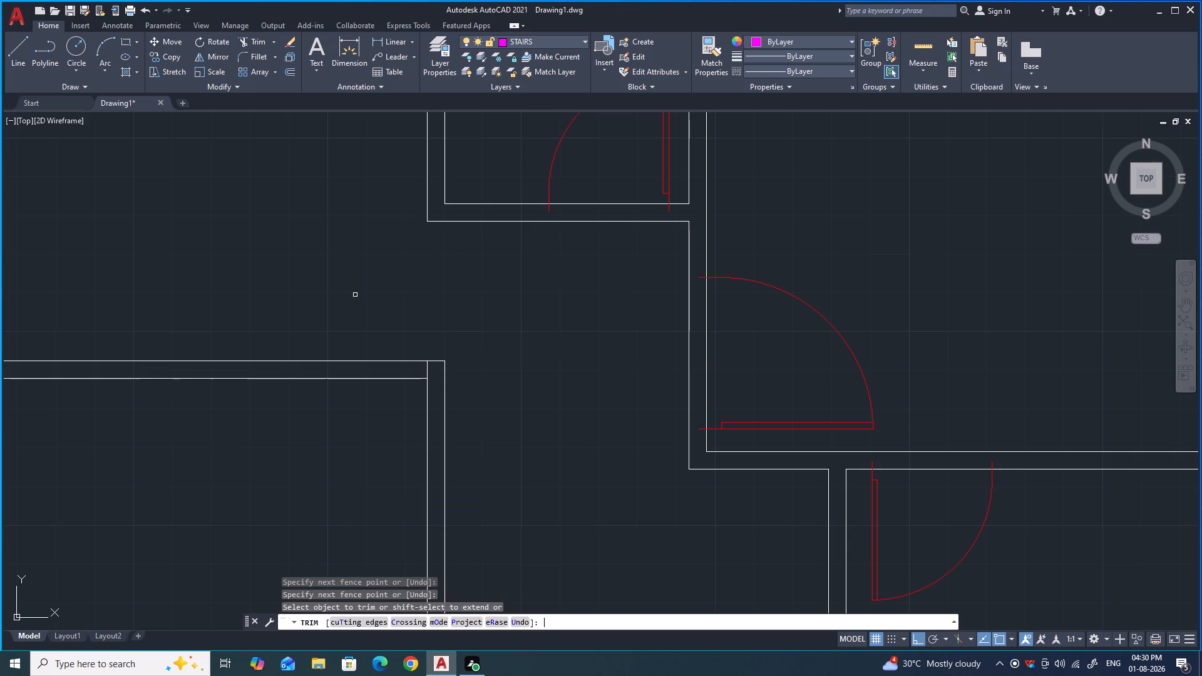
{"action": "scroll", "coordinate": [444, 295], "scroll_direction": "down", "scroll_amount": 2}
{"action": "key", "text": "Escape"}
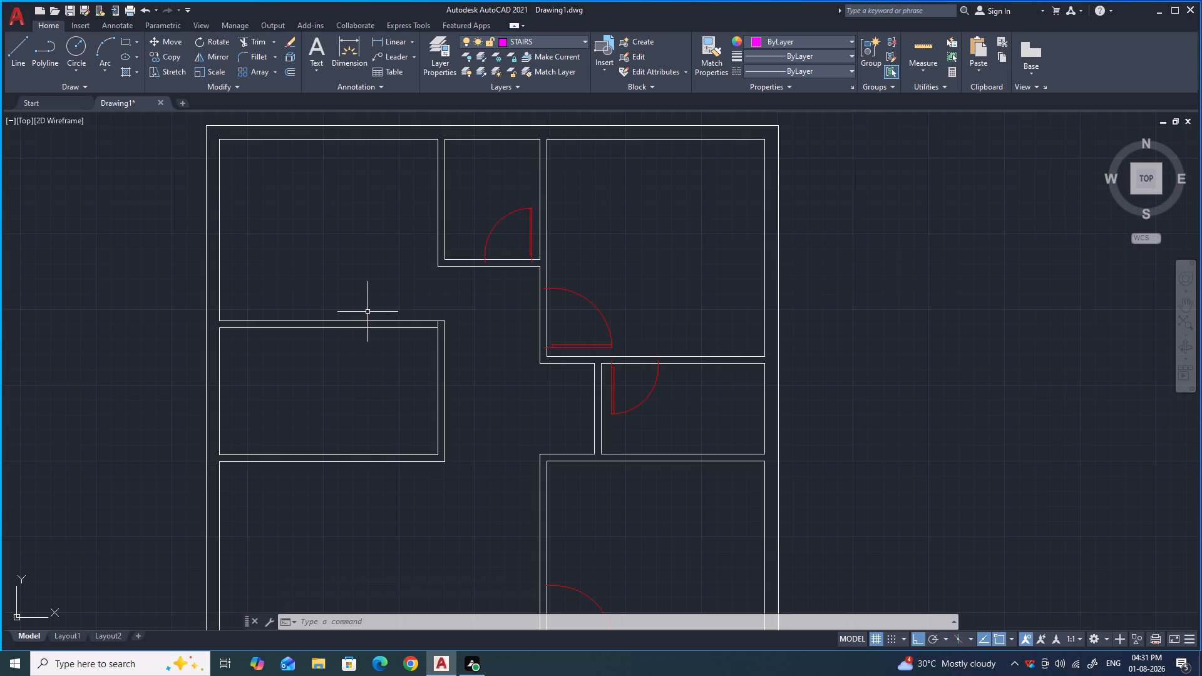
Draw a short vertical line across the horizontal partition between the two upper-left rooms, some distance left of its right end.
{"action": "key", "text": "l"}
{"action": "key", "text": "Return"}
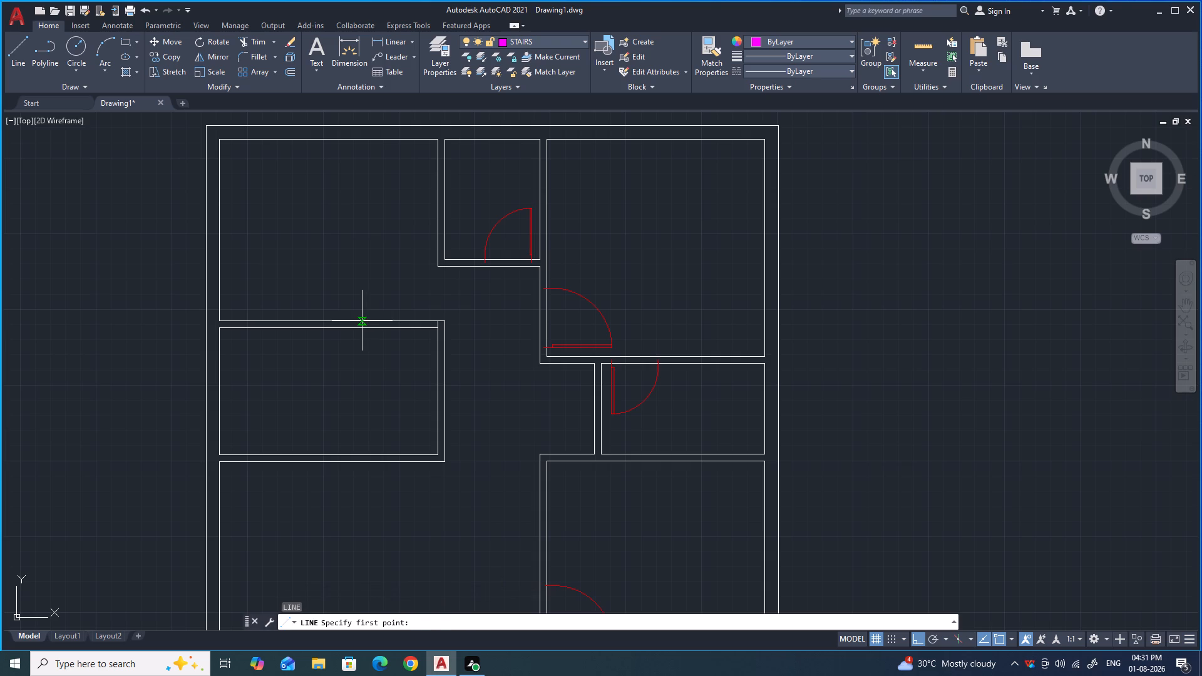
{"action": "left_click", "coordinate": [362, 320]}
{"action": "left_click", "coordinate": [362, 331]}
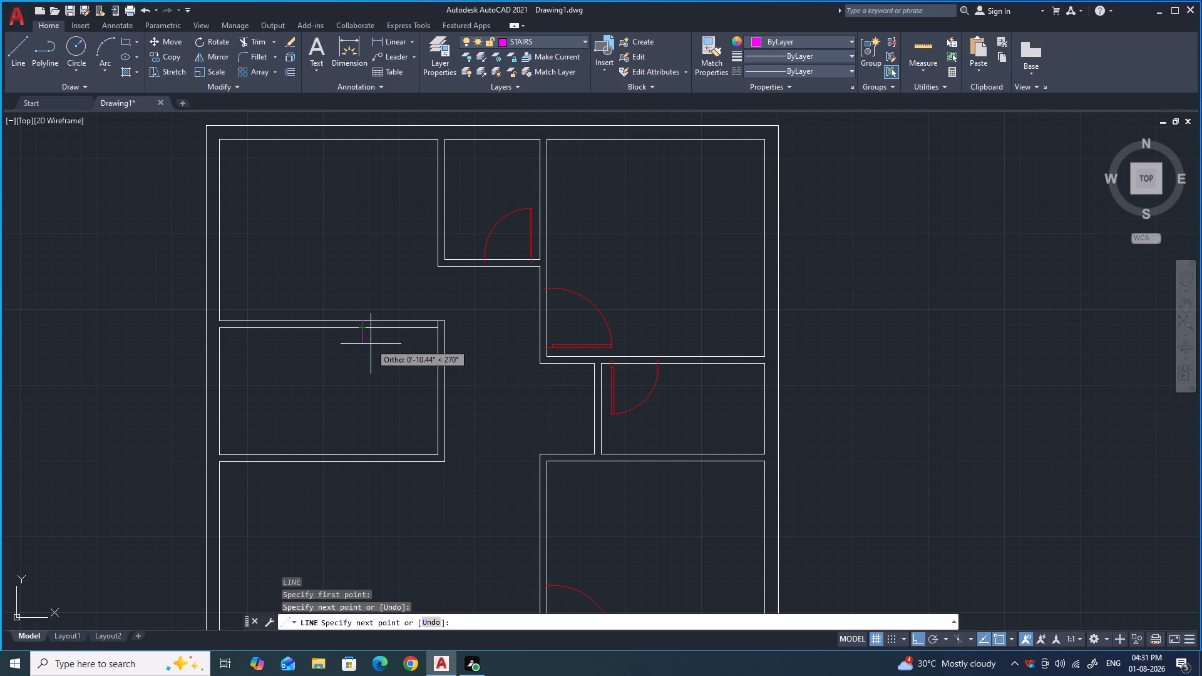
{"action": "key", "text": "space"}
Trim both horizontal partition lines between the new short line and the vertical partition to open a gap between the left rooms.
{"action": "scroll", "coordinate": [357, 324], "scroll_direction": "up", "scroll_amount": 3}
{"action": "type", "text": "TR"}
{"action": "key", "text": "Return"}
{"action": "left_click_drag", "start_coordinate": [431, 277], "coordinate": [450, 401]}
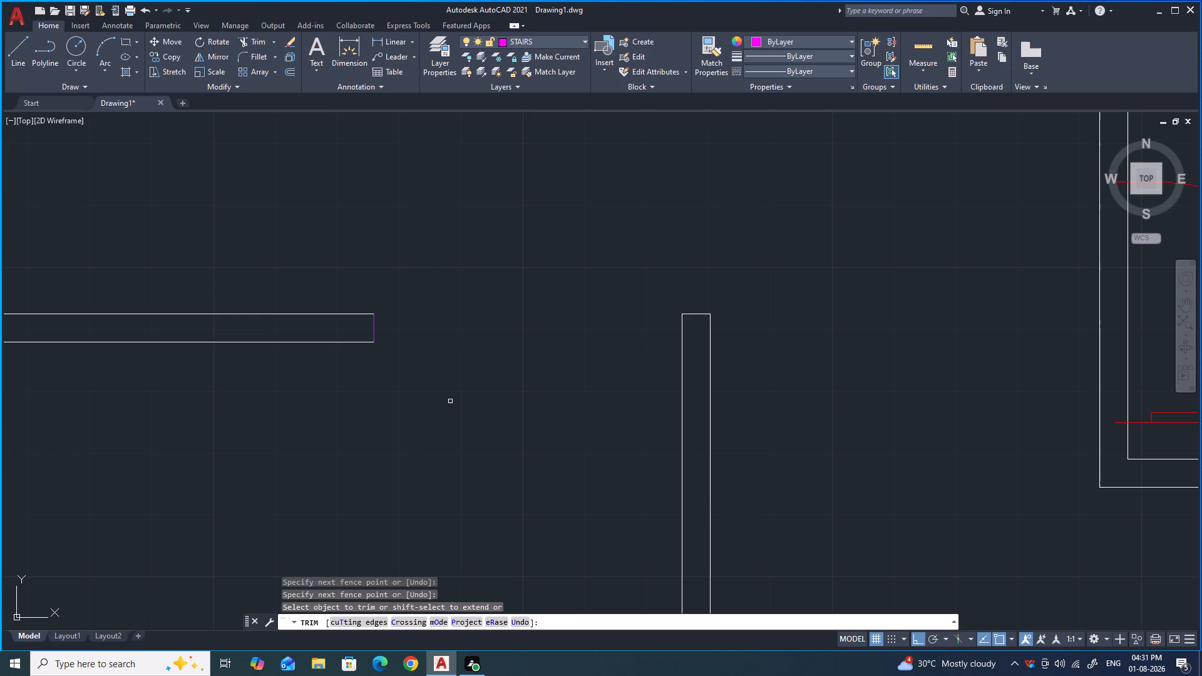
{"action": "key", "text": "Escape"}
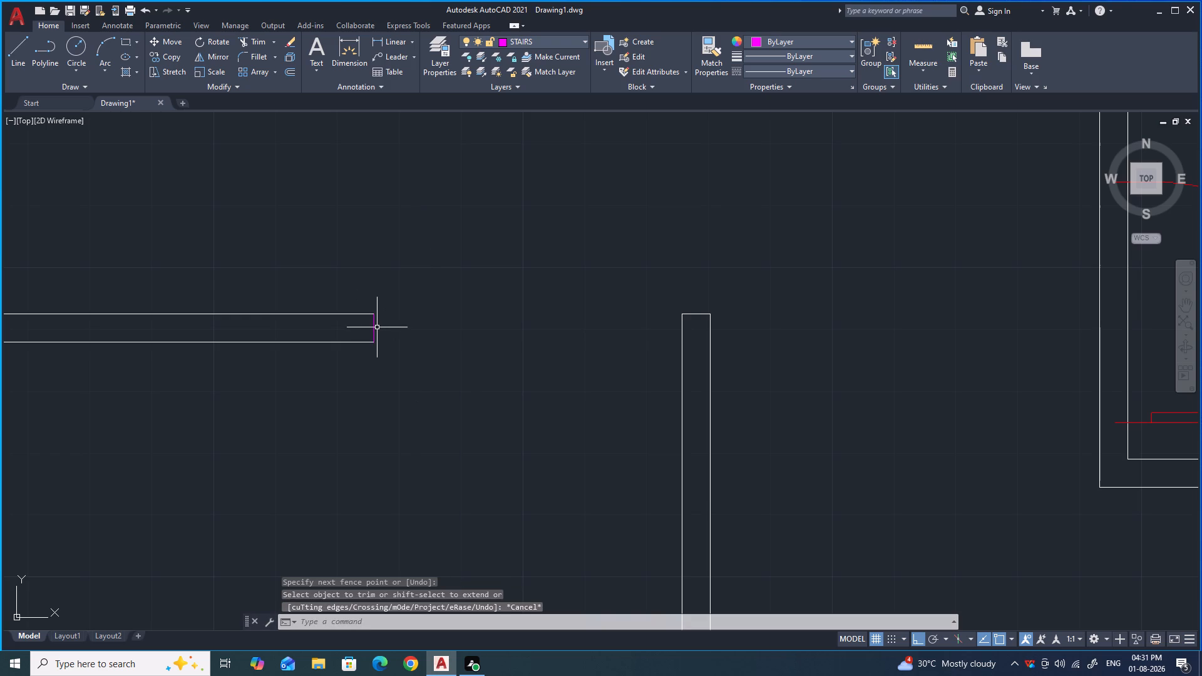
Change the short line closing the horizontal partition's end to the WALLS layer.
{"action": "left_click", "coordinate": [374, 327]}
{"action": "left_click", "coordinate": [540, 40]}
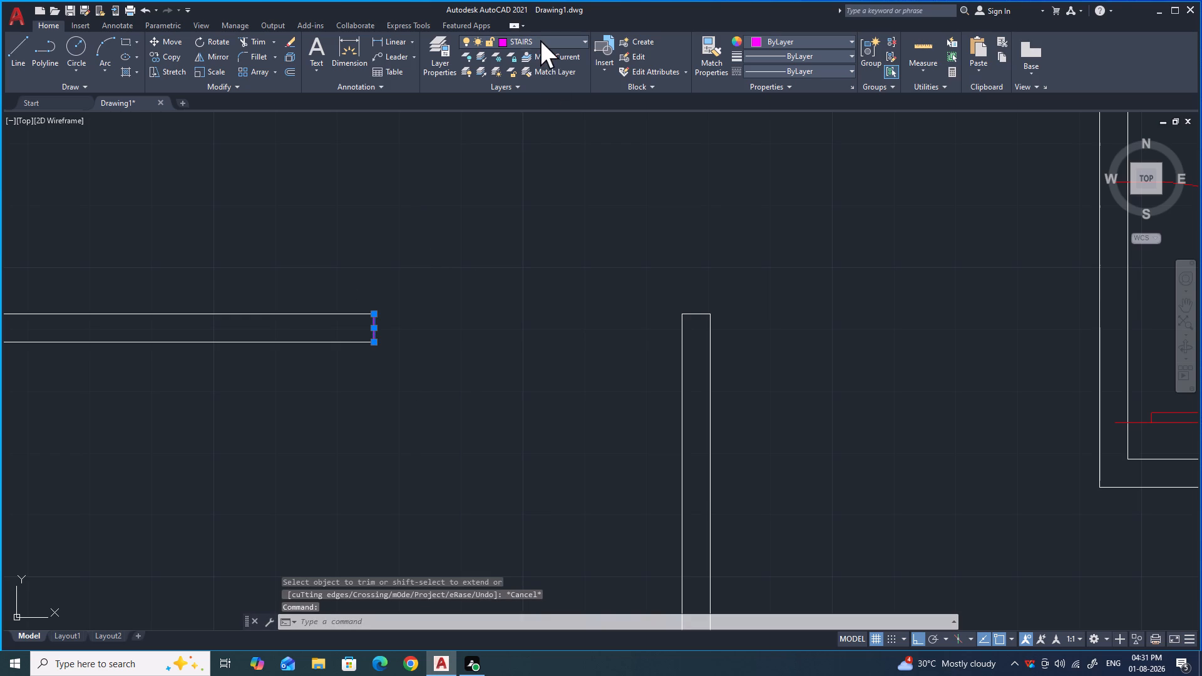
{"action": "left_click", "coordinate": [530, 131]}
{"action": "key", "text": "Escape"}
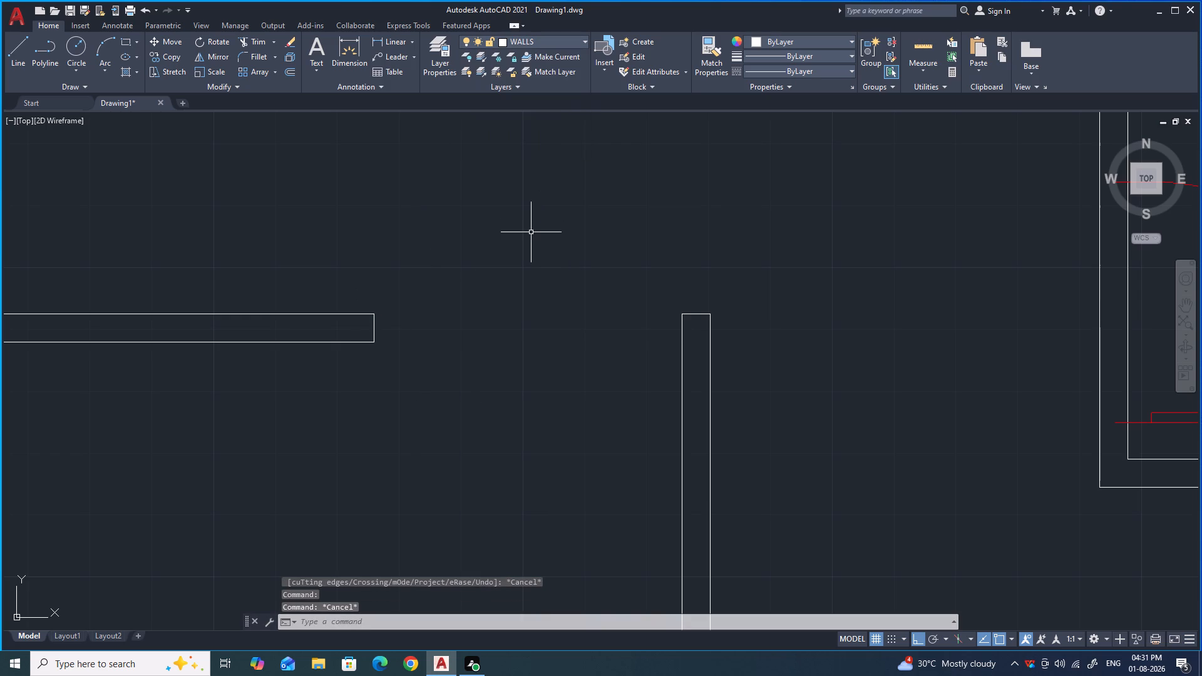
Set WALLS as the current layer.
{"action": "scroll", "coordinate": [484, 240], "scroll_direction": "down", "scroll_amount": 7}
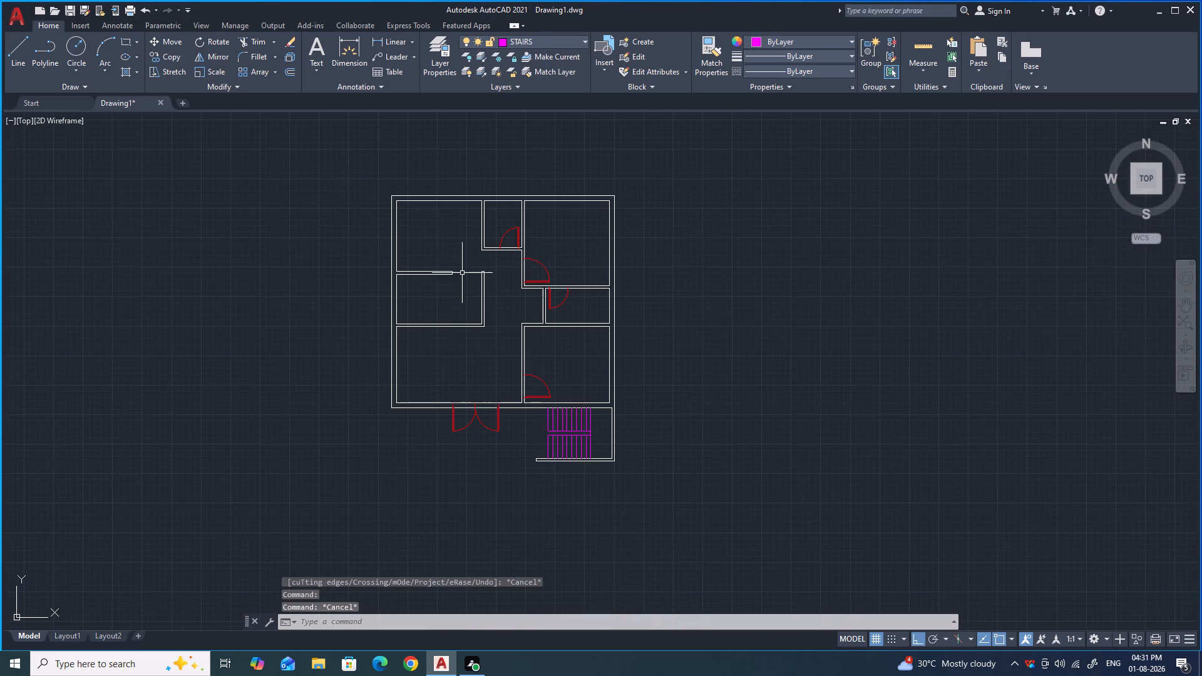
{"action": "scroll", "coordinate": [525, 287], "scroll_direction": "up", "scroll_amount": 1}
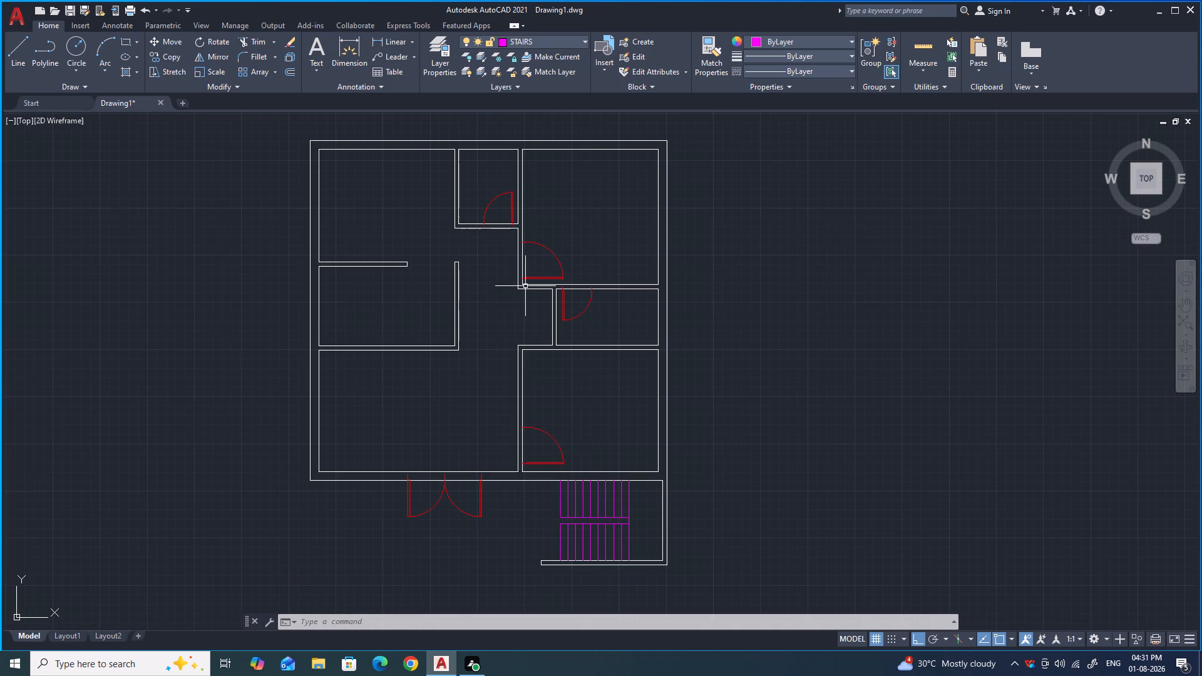
{"action": "scroll", "coordinate": [522, 278], "scroll_direction": "down", "scroll_amount": 1}
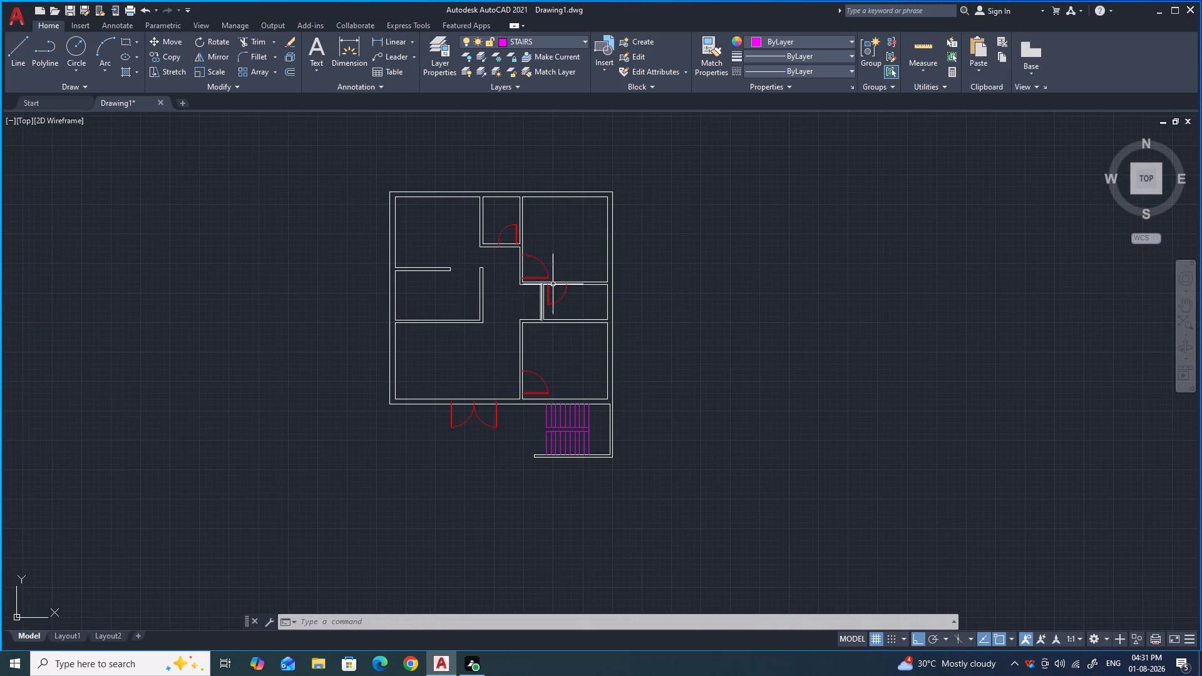
{"action": "scroll", "coordinate": [553, 284], "scroll_direction": "up", "scroll_amount": 6}
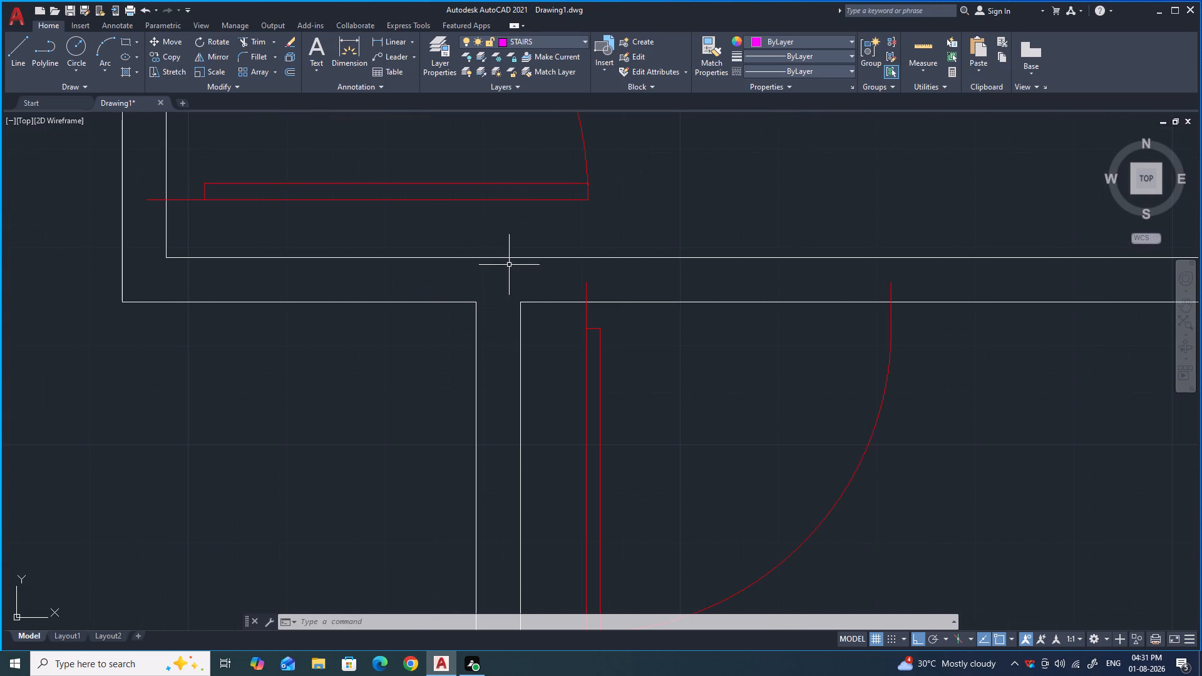
{"action": "left_click", "coordinate": [441, 59]}
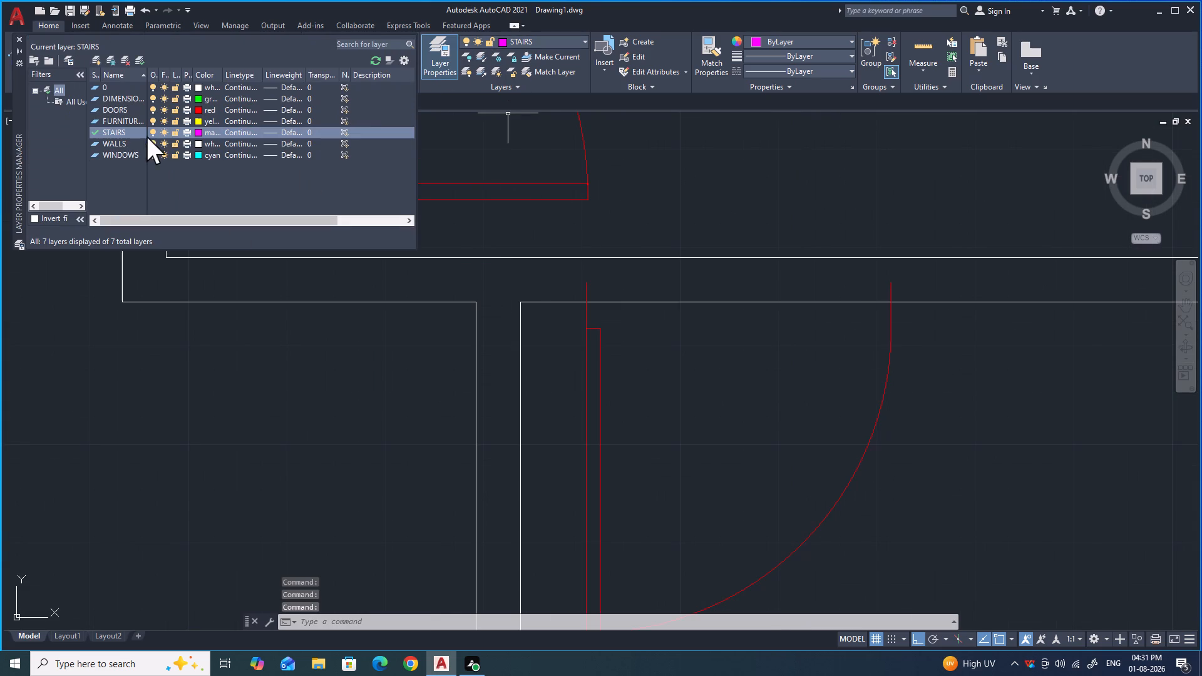
{"action": "left_click", "coordinate": [130, 140]}
{"action": "left_click", "coordinate": [139, 58]}
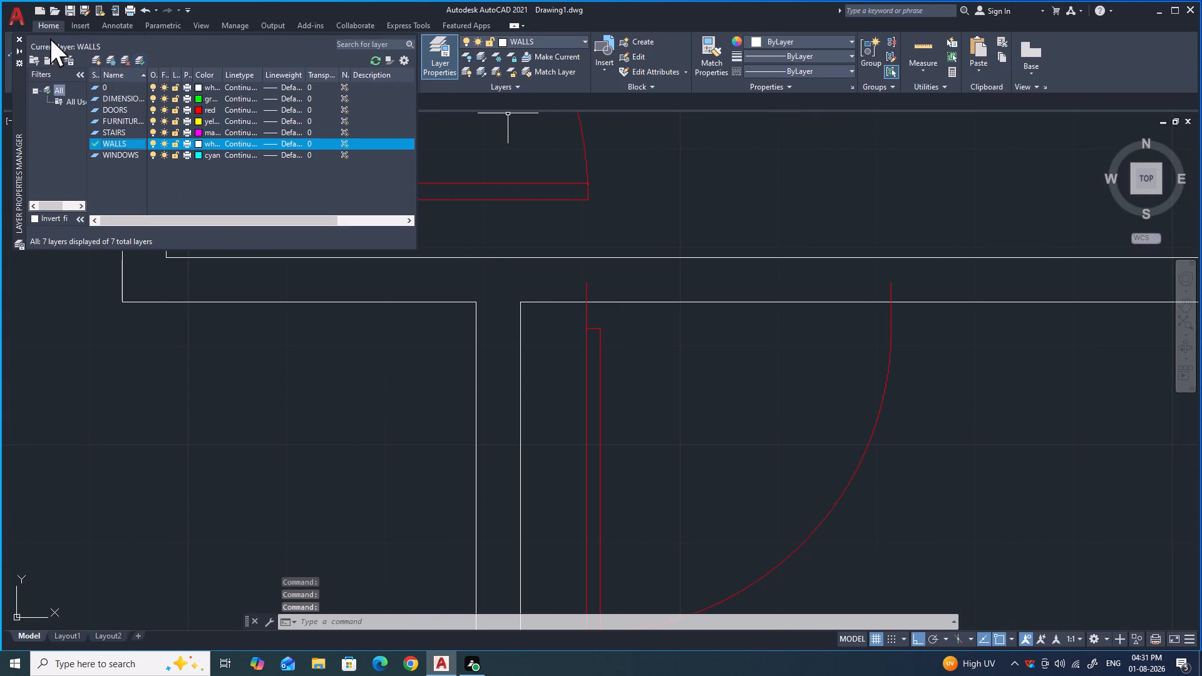
{"action": "left_click", "coordinate": [16, 38]}
Draw a short vertical jamb line across the horizontal wall just left of the door leaf, and connect it horizontally to the door's frame end.
{"action": "scroll", "coordinate": [384, 238], "scroll_direction": "down", "scroll_amount": 1}
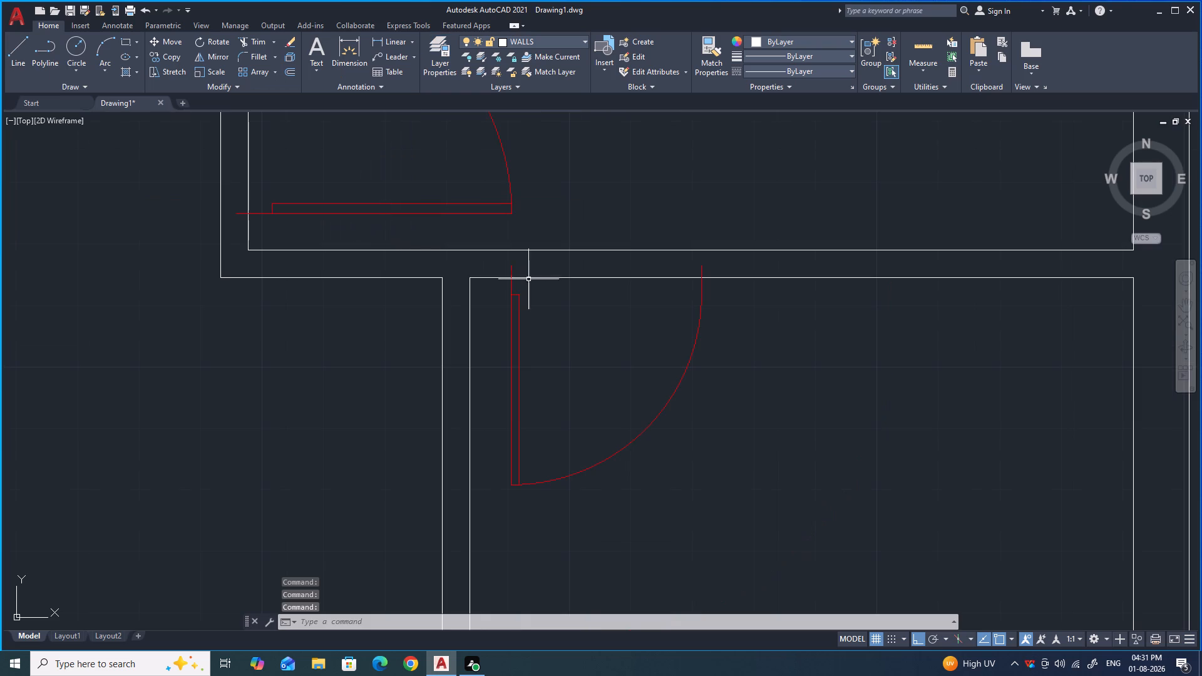
{"action": "scroll", "coordinate": [493, 266], "scroll_direction": "up", "scroll_amount": 1}
{"action": "key", "text": "l"}
{"action": "key", "text": "Return"}
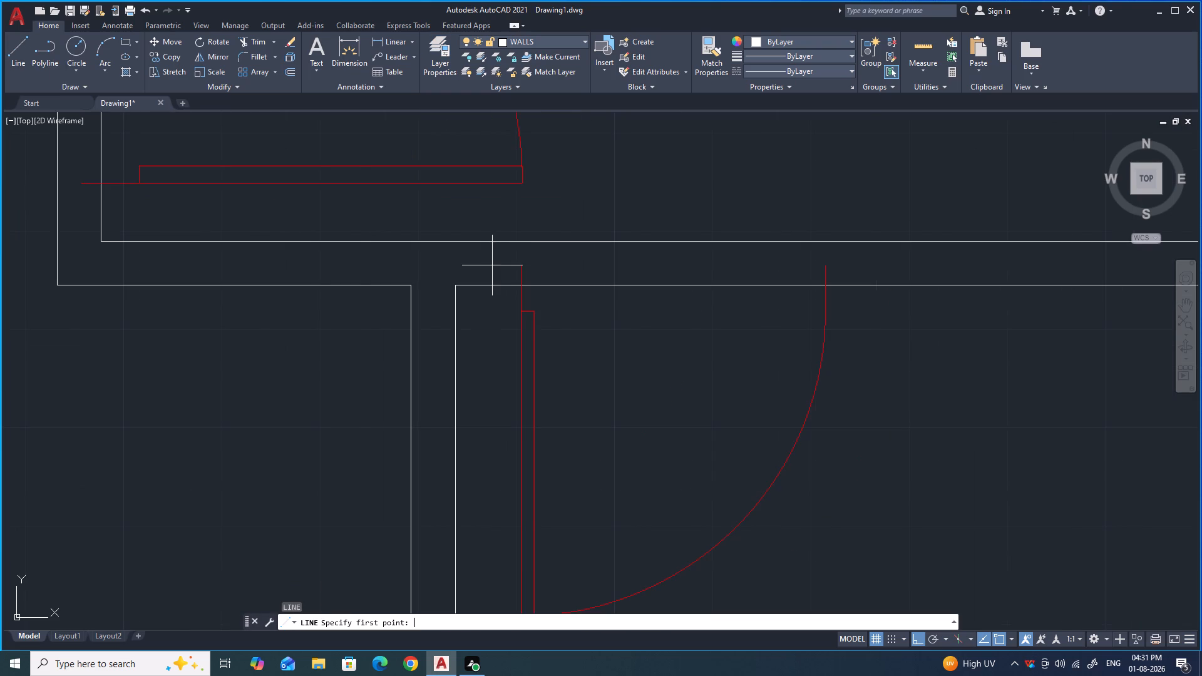
{"action": "left_click", "coordinate": [496, 241]}
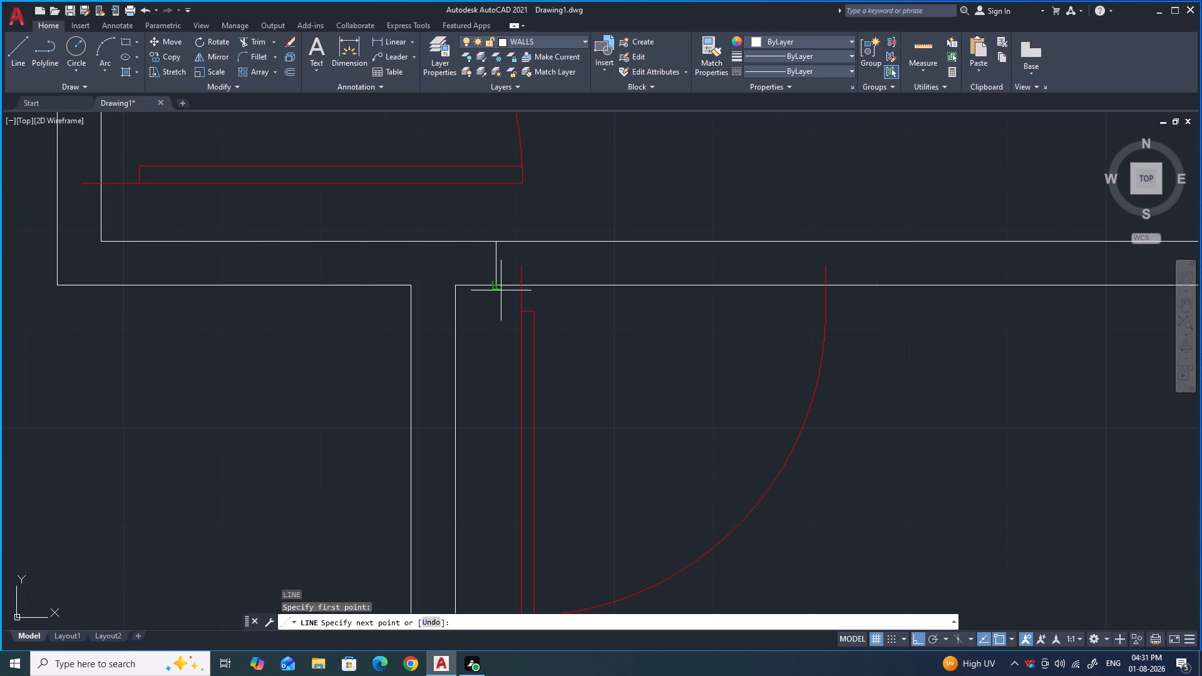
{"action": "left_click", "coordinate": [498, 285]}
{"action": "key", "text": "space"}
{"action": "key", "text": "space"}
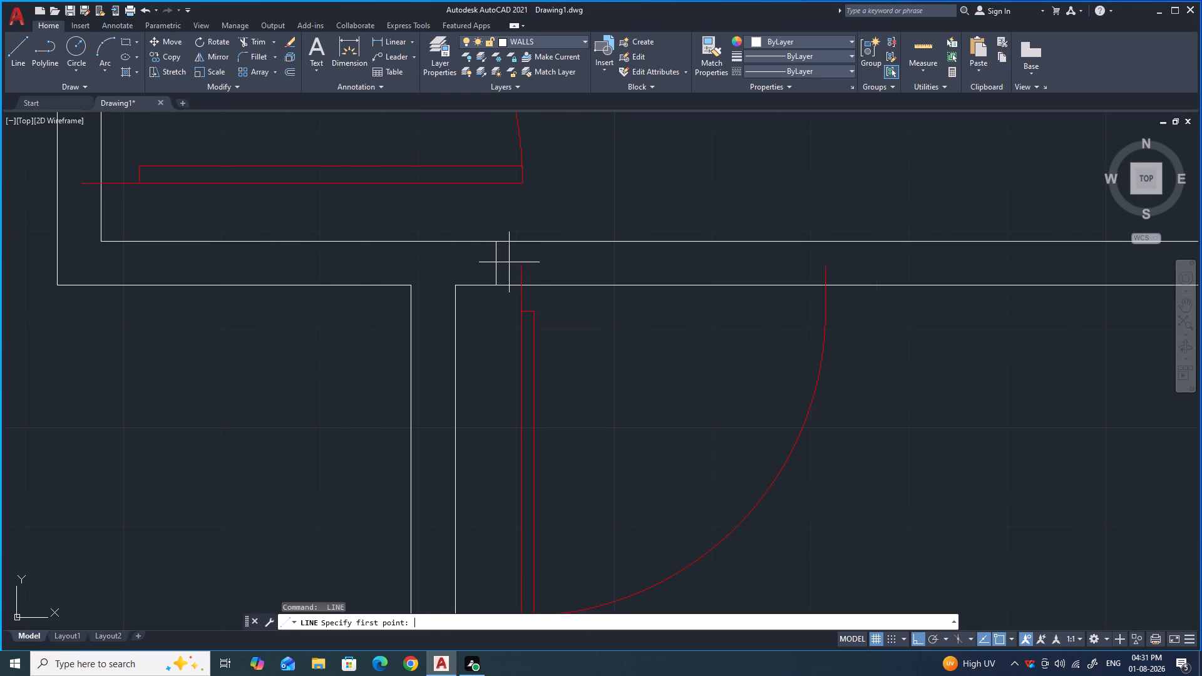
{"action": "left_click", "coordinate": [518, 267]}
{"action": "left_click", "coordinate": [498, 266]}
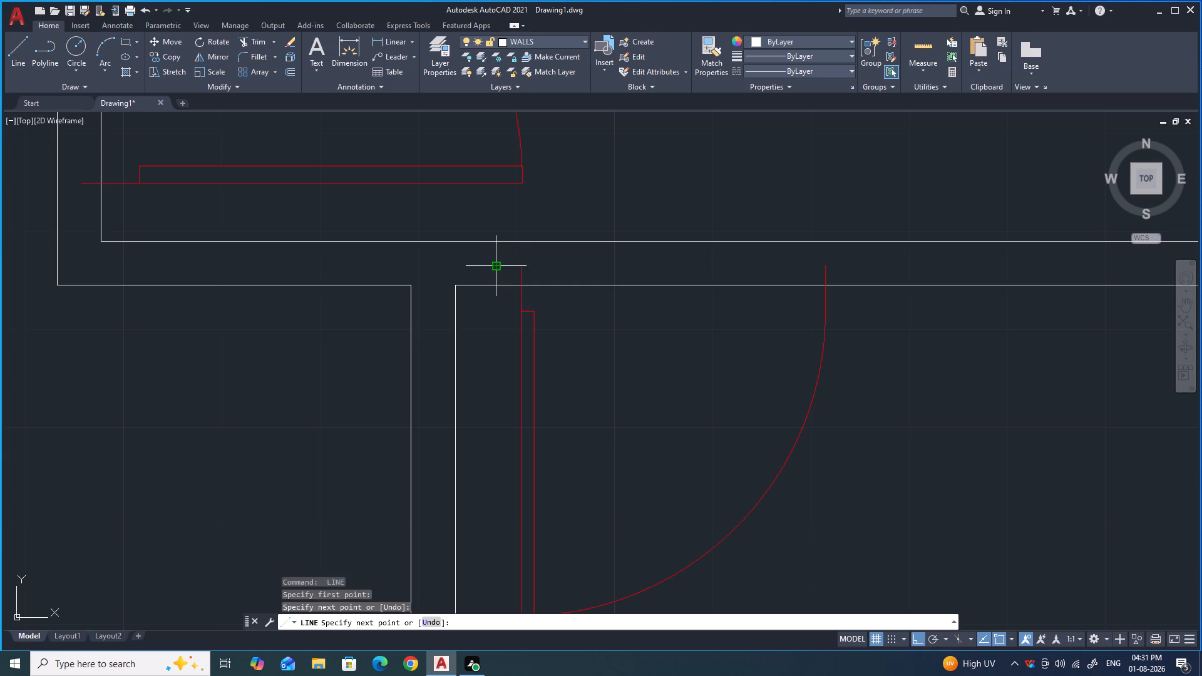
{"action": "key", "text": "space"}
Draw a short vertical jamb line across the same horizontal wall just right of the door swing's end.
{"action": "scroll", "coordinate": [482, 286], "scroll_direction": "down", "scroll_amount": 1}
{"action": "scroll", "coordinate": [730, 277], "scroll_direction": "up", "scroll_amount": 1}
{"action": "key", "text": "space"}
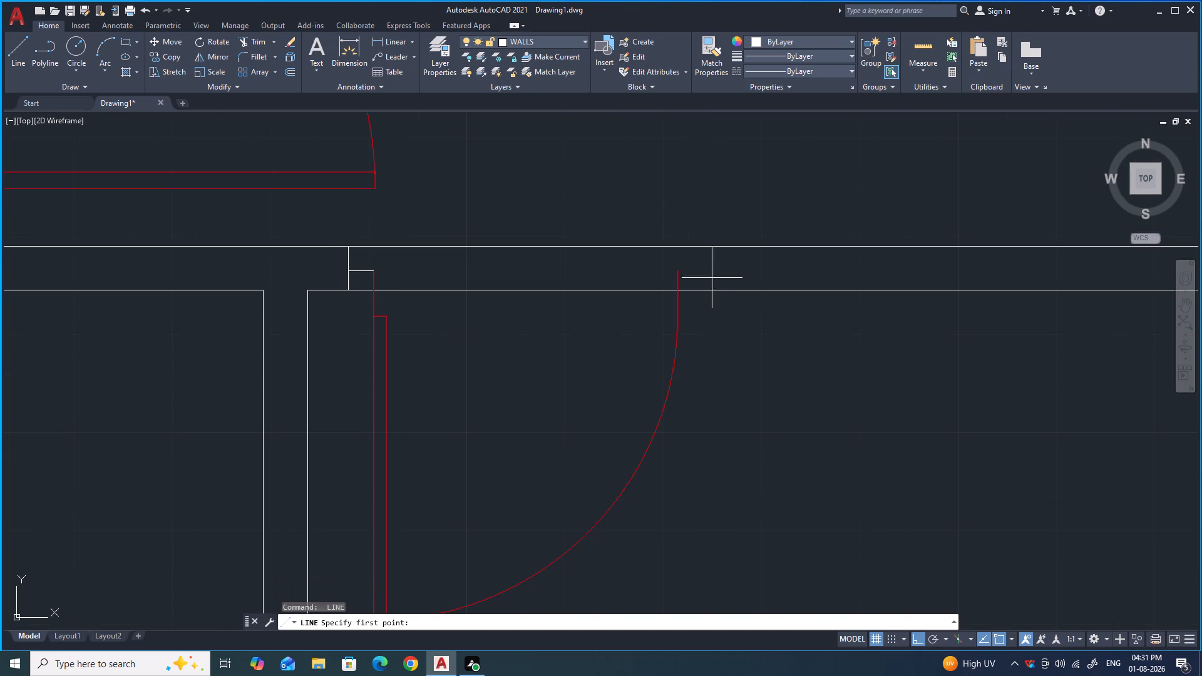
{"action": "left_click", "coordinate": [707, 290]}
{"action": "left_click", "coordinate": [706, 247]}
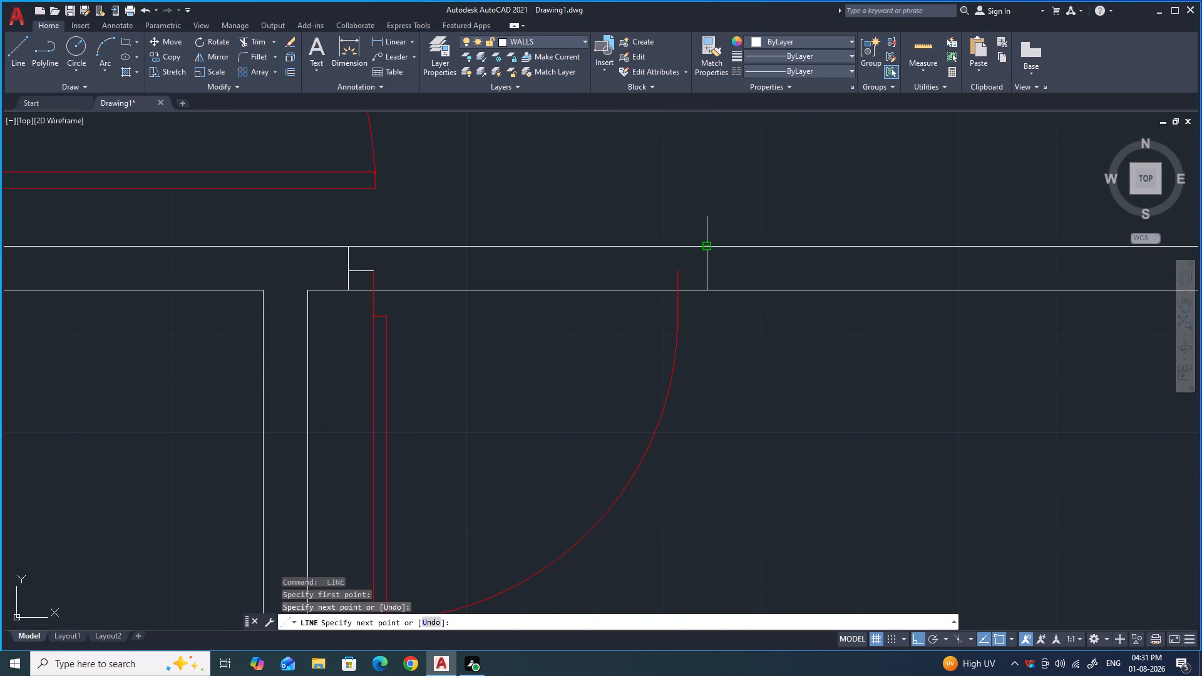
{"action": "key", "text": "space"}
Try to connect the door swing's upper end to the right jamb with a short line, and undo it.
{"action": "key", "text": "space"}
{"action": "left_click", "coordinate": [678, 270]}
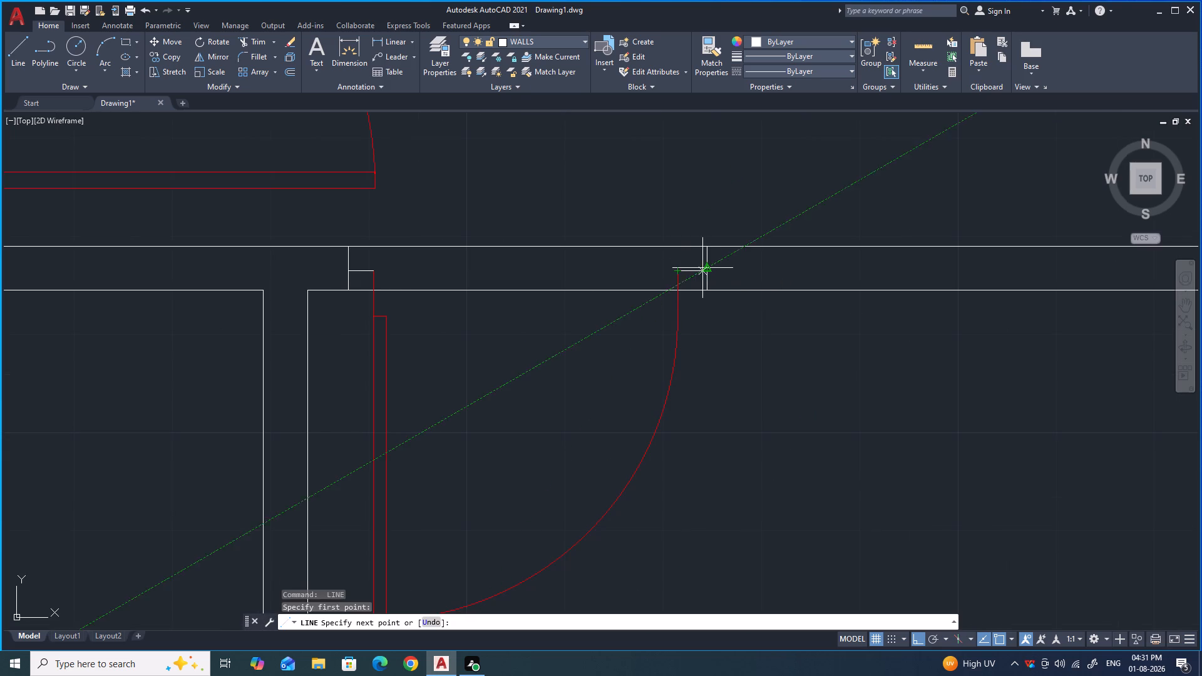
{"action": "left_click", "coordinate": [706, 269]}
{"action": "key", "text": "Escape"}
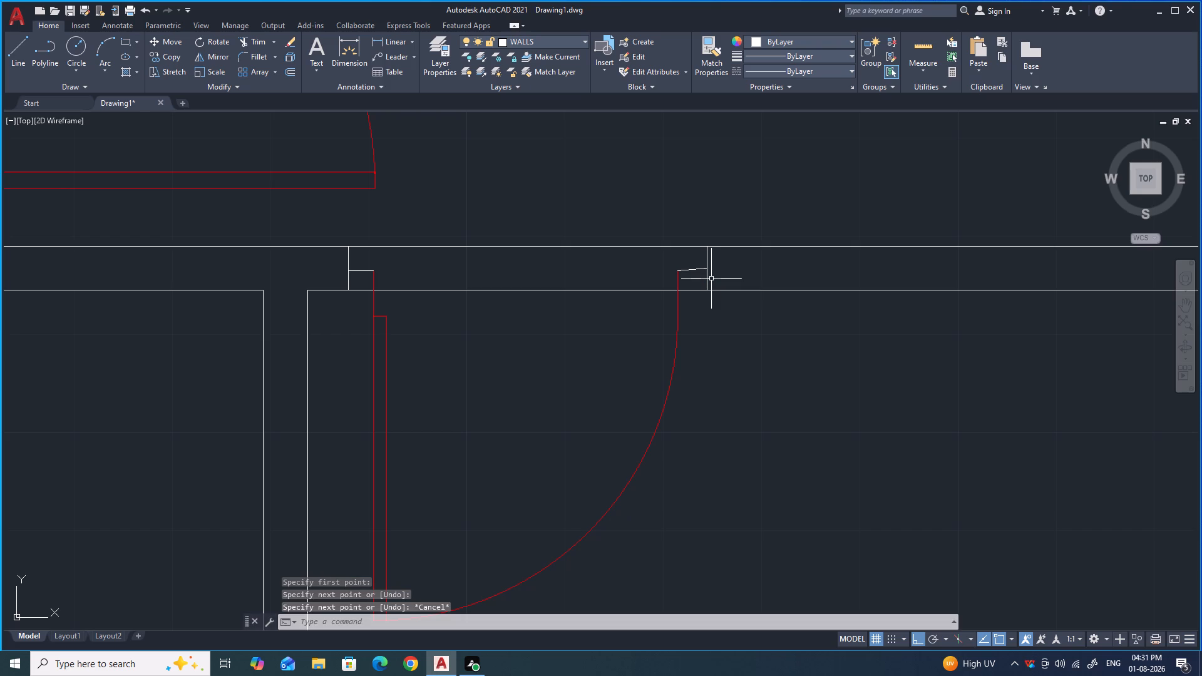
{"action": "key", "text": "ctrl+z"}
Draw a horizontal line from the door swing's upper end past the right jamb, and trim off the part beyond the jamb.
{"action": "scroll", "coordinate": [692, 271], "scroll_direction": "up", "scroll_amount": 2}
{"action": "key", "text": "l"}
{"action": "key", "text": "Return"}
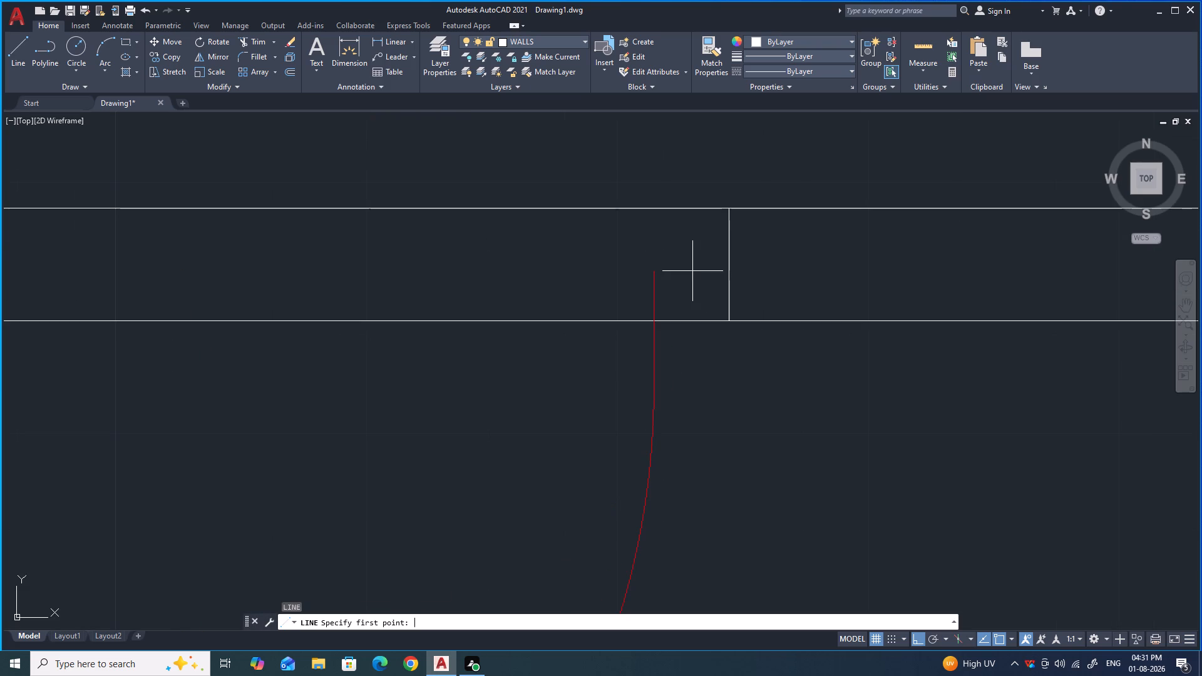
{"action": "left_click", "coordinate": [656, 272]}
{"action": "left_click", "coordinate": [778, 276]}
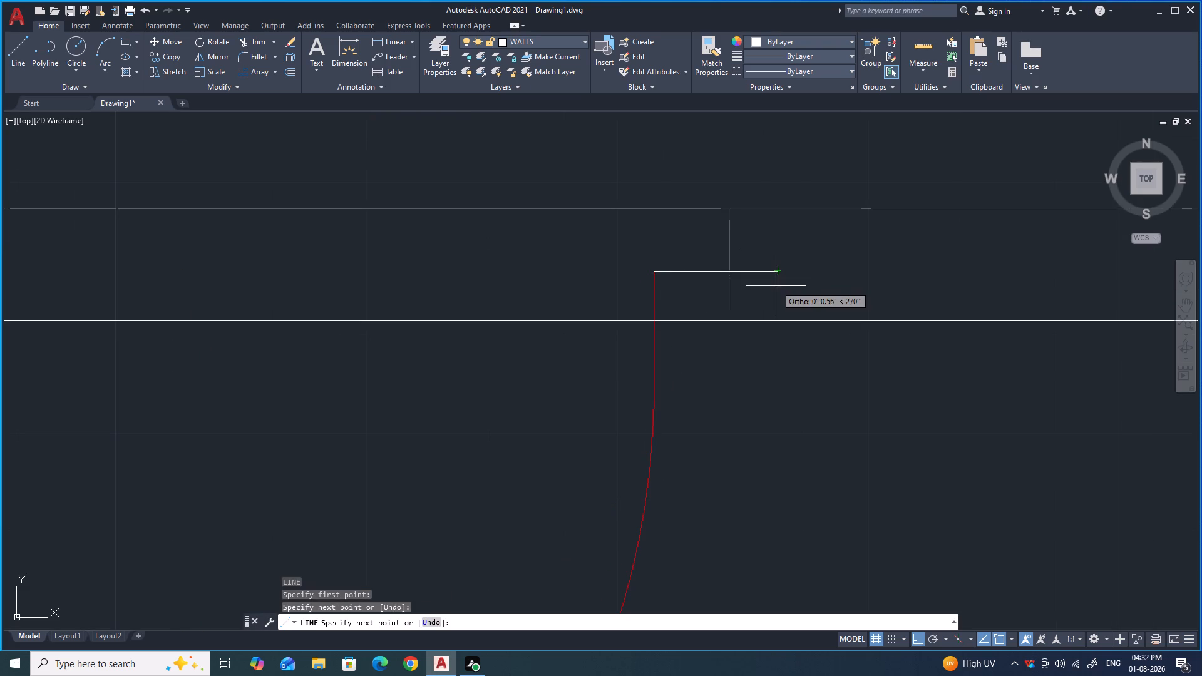
{"action": "key", "text": "Escape"}
{"action": "type", "text": "TR"}
{"action": "key", "text": "Return"}
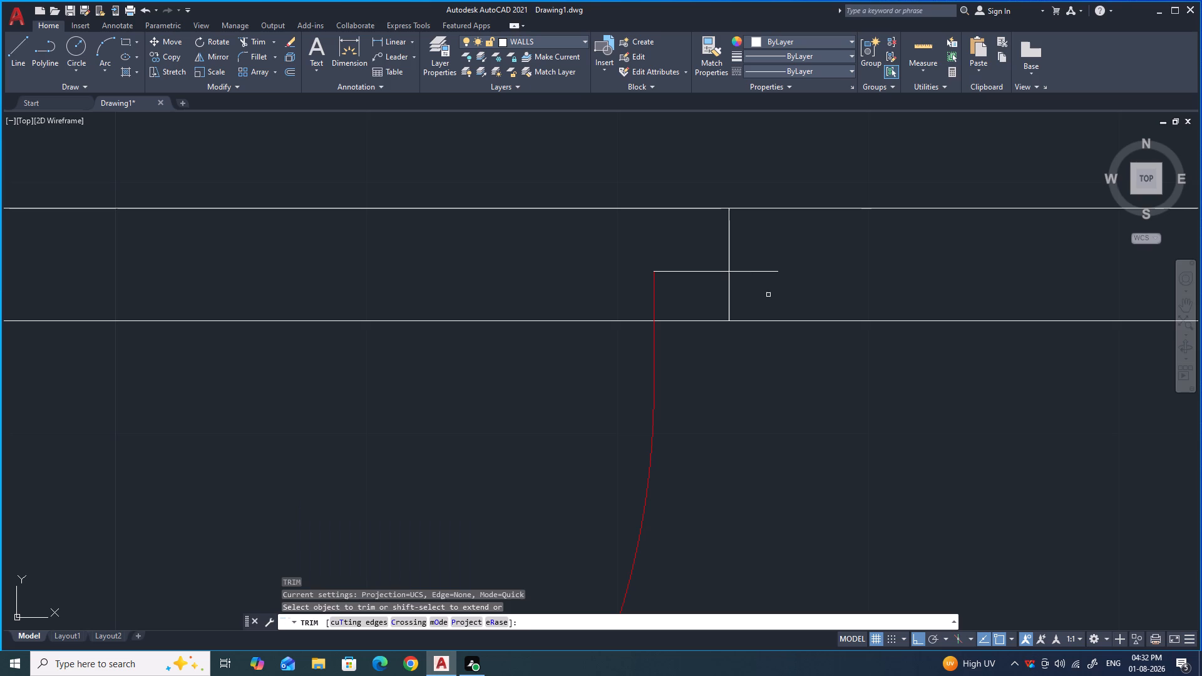
{"action": "left_click", "coordinate": [754, 271]}
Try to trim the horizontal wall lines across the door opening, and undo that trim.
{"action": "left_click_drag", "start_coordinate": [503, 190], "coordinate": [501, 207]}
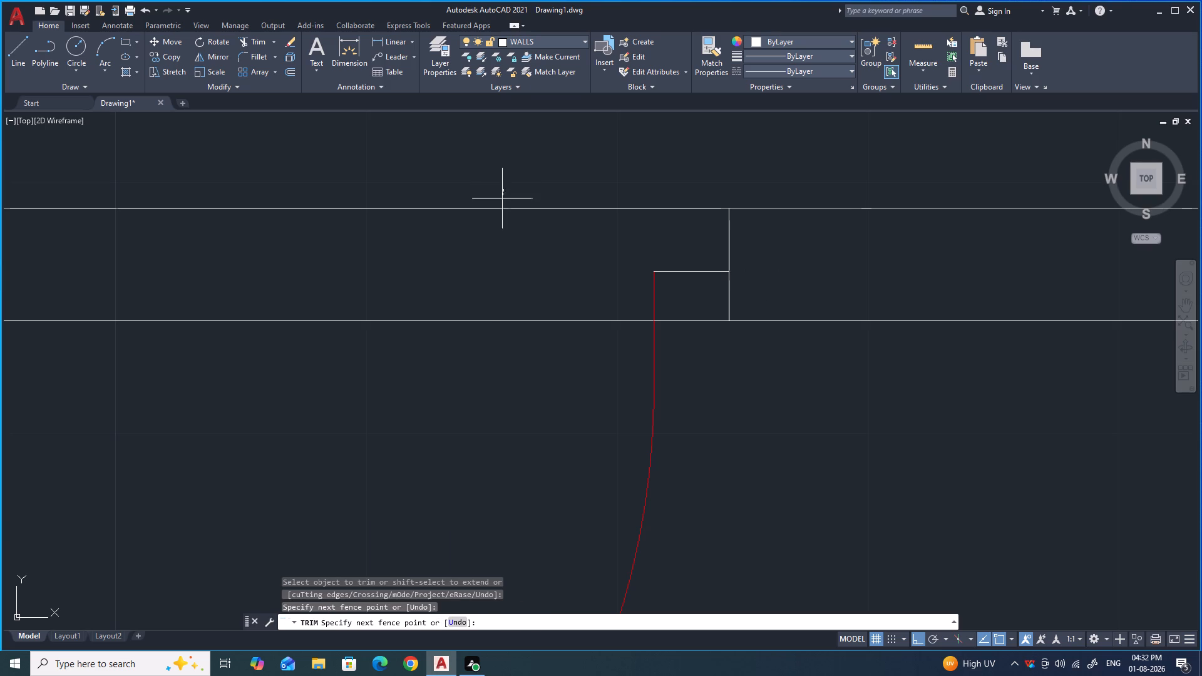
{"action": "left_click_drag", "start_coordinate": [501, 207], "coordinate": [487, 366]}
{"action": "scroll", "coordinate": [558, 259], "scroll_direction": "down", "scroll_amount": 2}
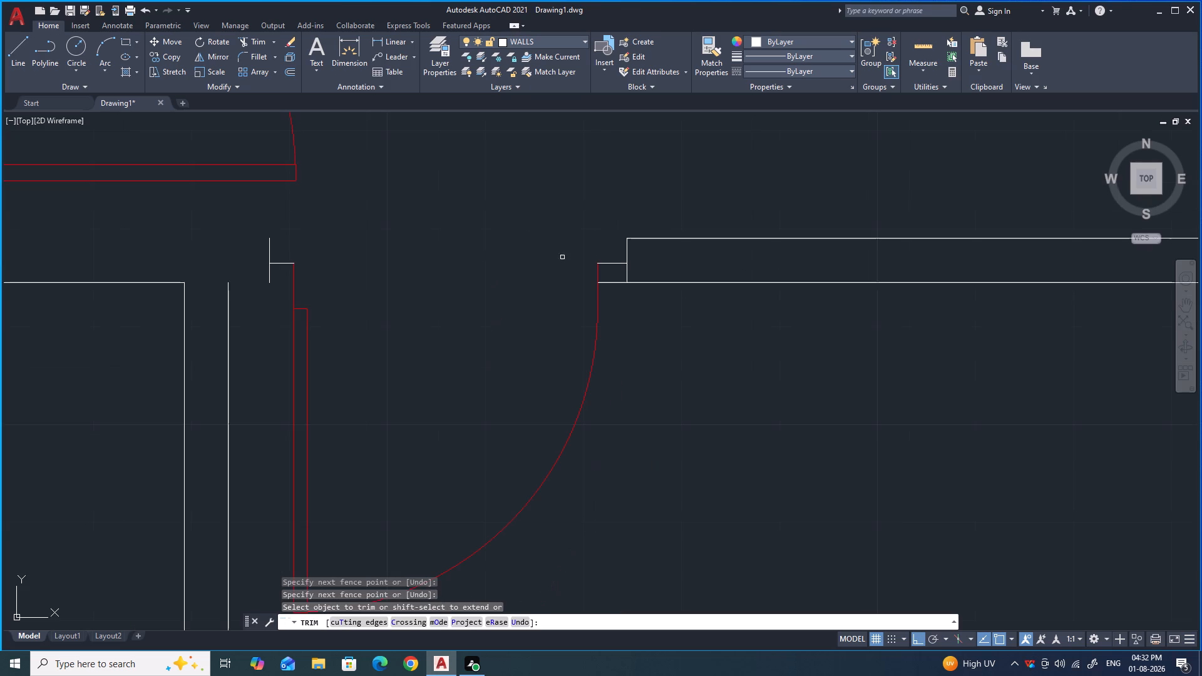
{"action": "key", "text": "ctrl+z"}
Trim both horizontal wall lines between the two jambs, including the leftover stubs beside the door, to open the doorway.
{"action": "scroll", "coordinate": [535, 251], "scroll_direction": "down", "scroll_amount": 4}
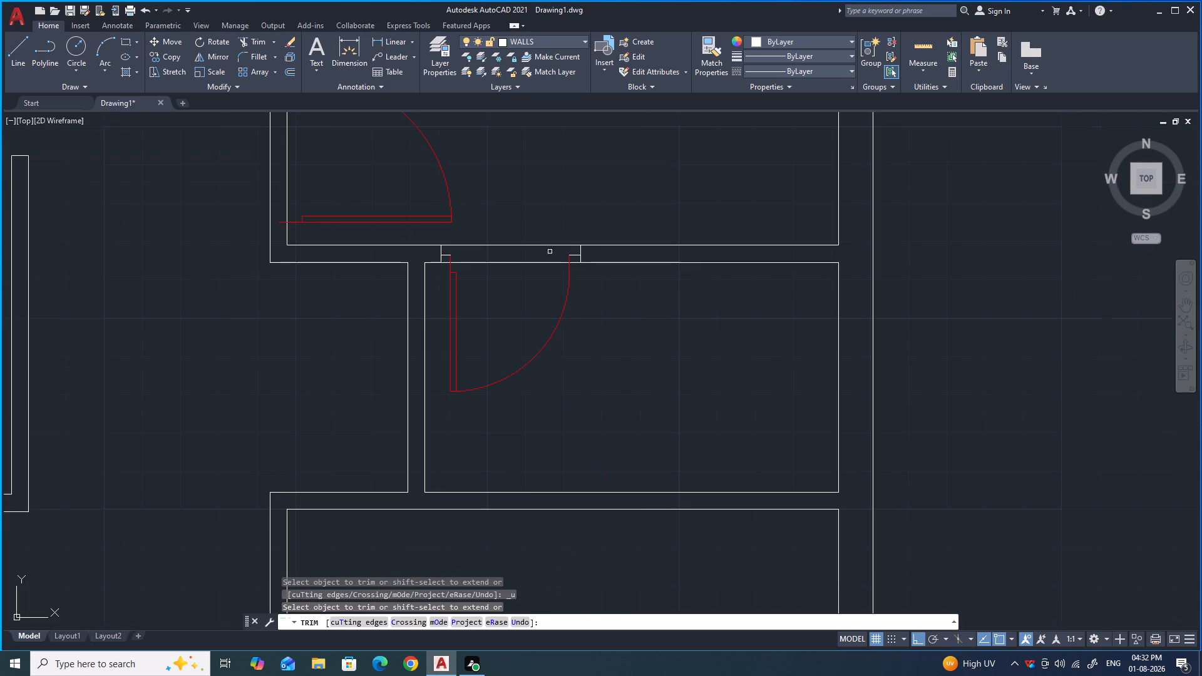
{"action": "left_click_drag", "start_coordinate": [504, 221], "coordinate": [506, 291]}
{"action": "scroll", "coordinate": [434, 262], "scroll_direction": "up", "scroll_amount": 1}
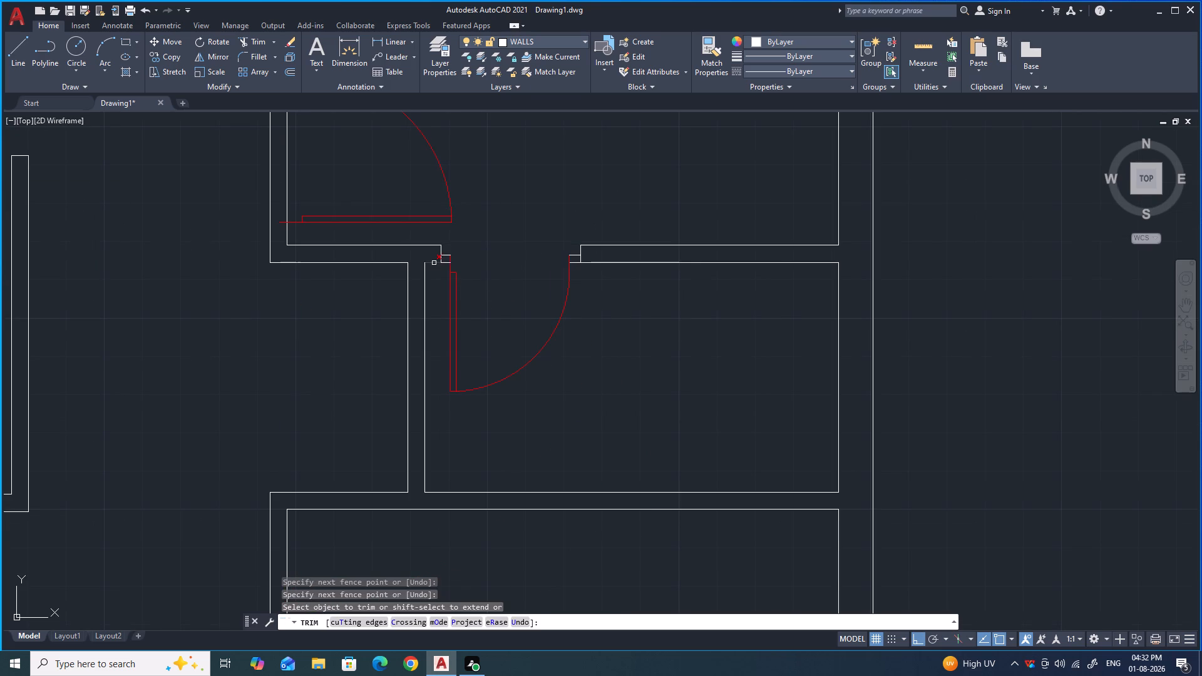
{"action": "scroll", "coordinate": [434, 262], "scroll_direction": "up", "scroll_amount": 2}
{"action": "left_click_drag", "start_coordinate": [476, 253], "coordinate": [473, 295]}
{"action": "scroll", "coordinate": [470, 287], "scroll_direction": "down", "scroll_amount": 2}
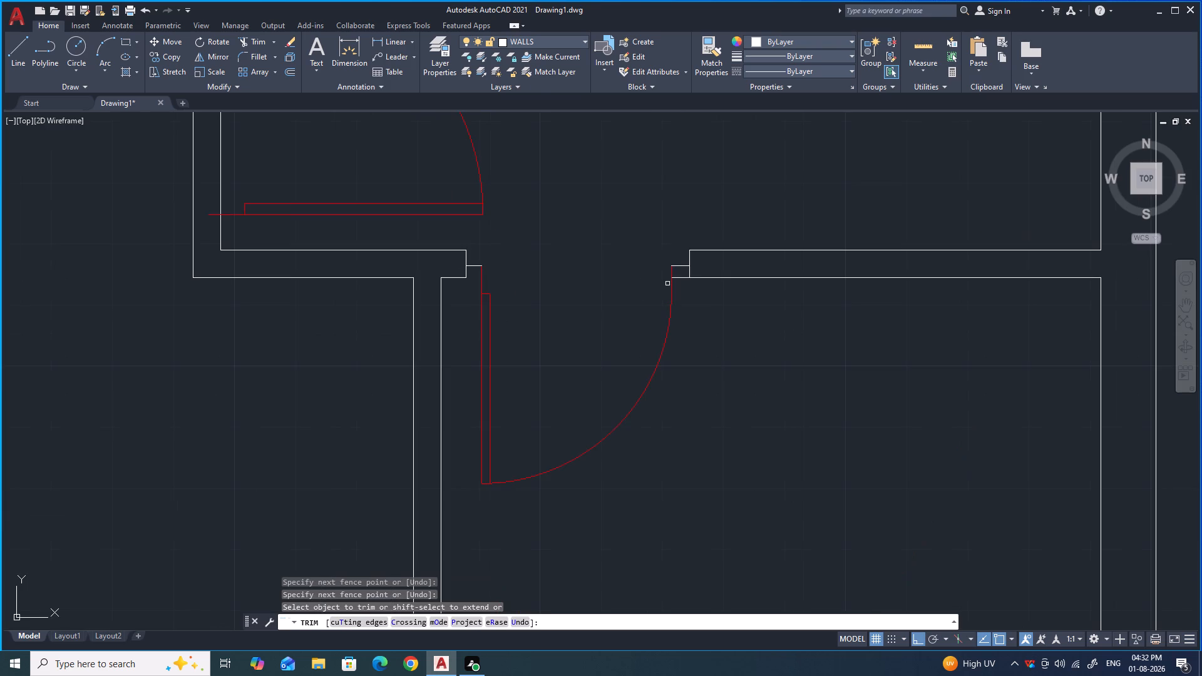
{"action": "scroll", "coordinate": [681, 275], "scroll_direction": "up", "scroll_amount": 3}
{"action": "left_click_drag", "start_coordinate": [680, 274], "coordinate": [696, 342]}
{"action": "scroll", "coordinate": [556, 303], "scroll_direction": "down", "scroll_amount": 5}
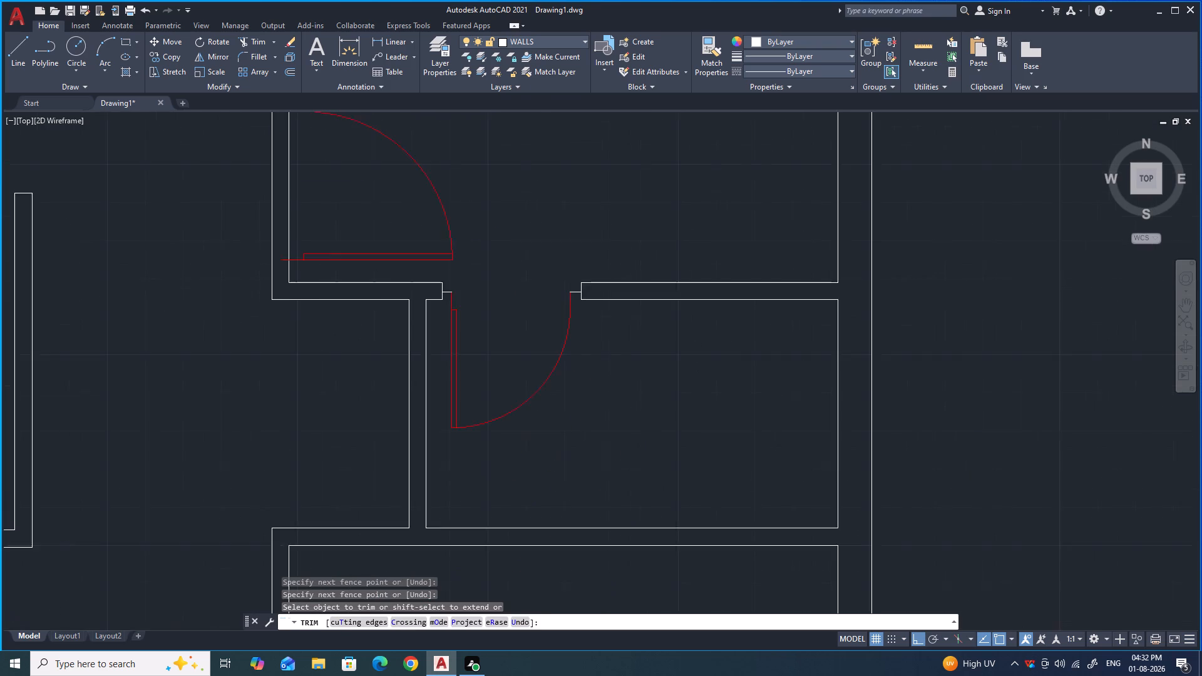
{"action": "key", "text": "Escape"}
Draw a jamb line across the vertical wall just below the adjacent door's leaf, and a vertical line about 3.84" long from the frame end through it.
{"action": "scroll", "coordinate": [376, 265], "scroll_direction": "up", "scroll_amount": 1}
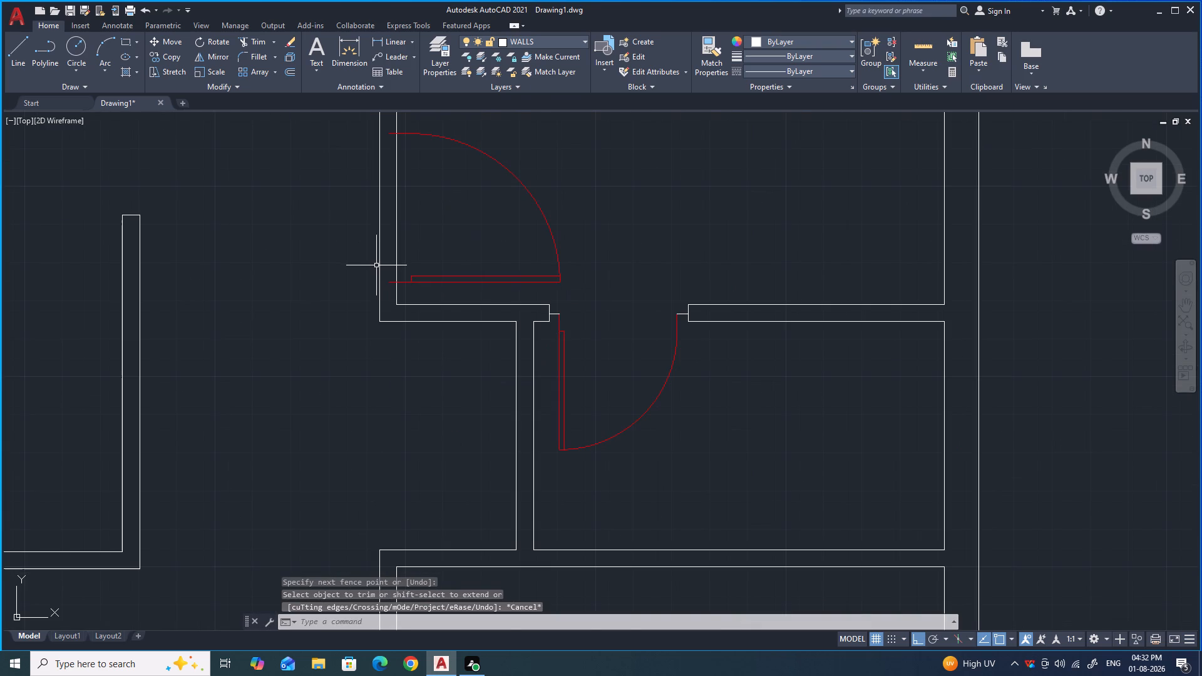
{"action": "scroll", "coordinate": [389, 266], "scroll_direction": "up", "scroll_amount": 3}
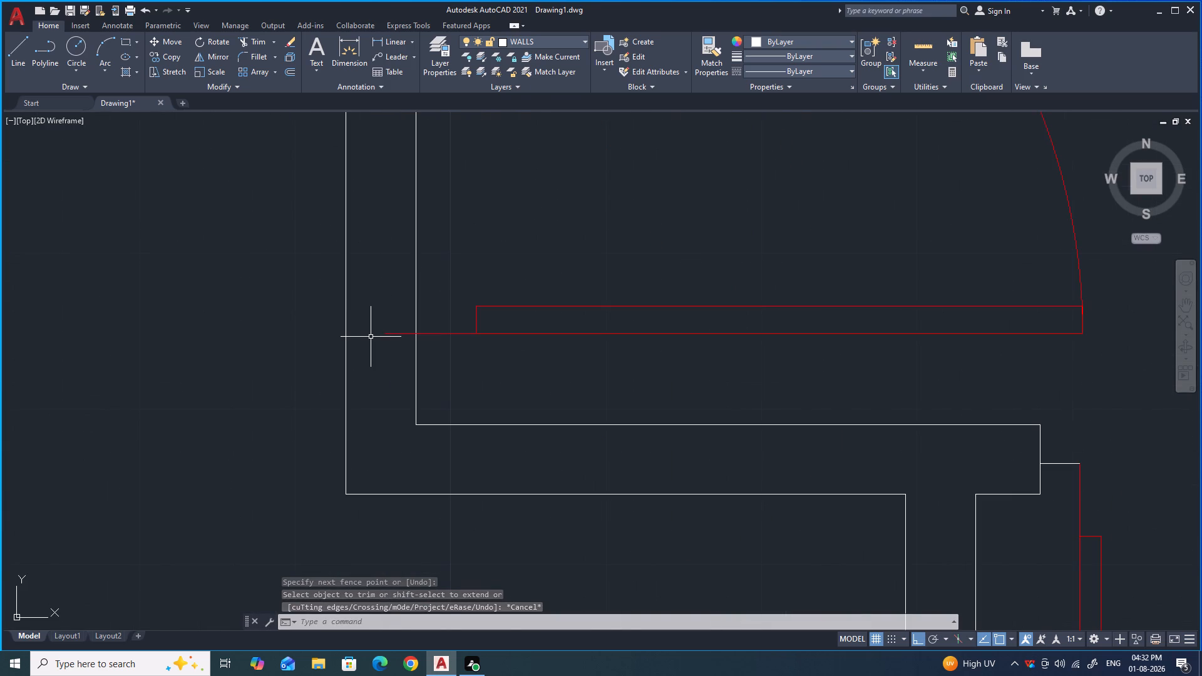
{"action": "key", "text": "l"}
{"action": "key", "text": "Return"}
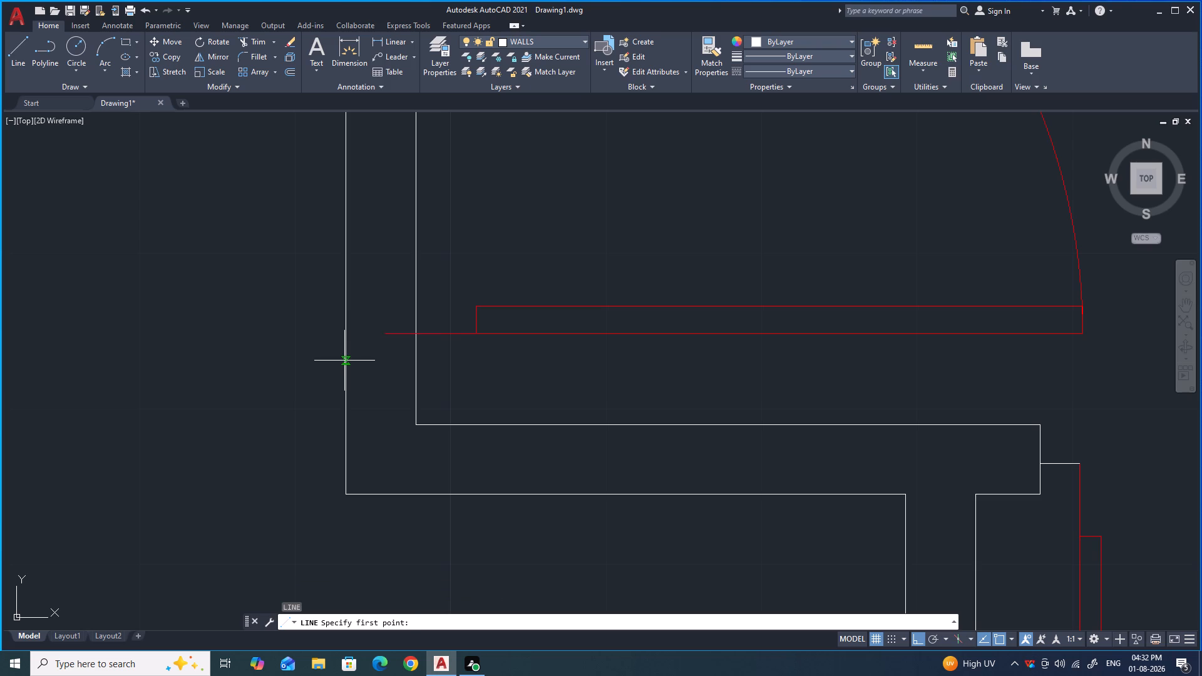
{"action": "left_click", "coordinate": [346, 364]}
{"action": "left_click", "coordinate": [418, 365]}
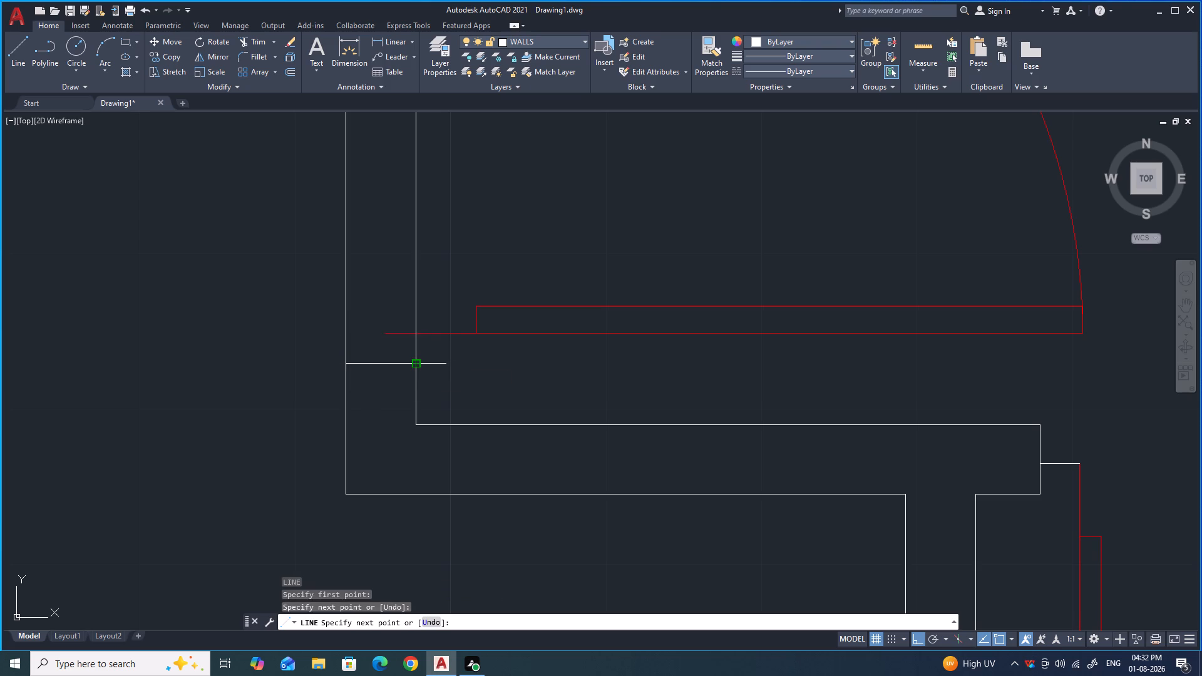
{"action": "key", "text": "space"}
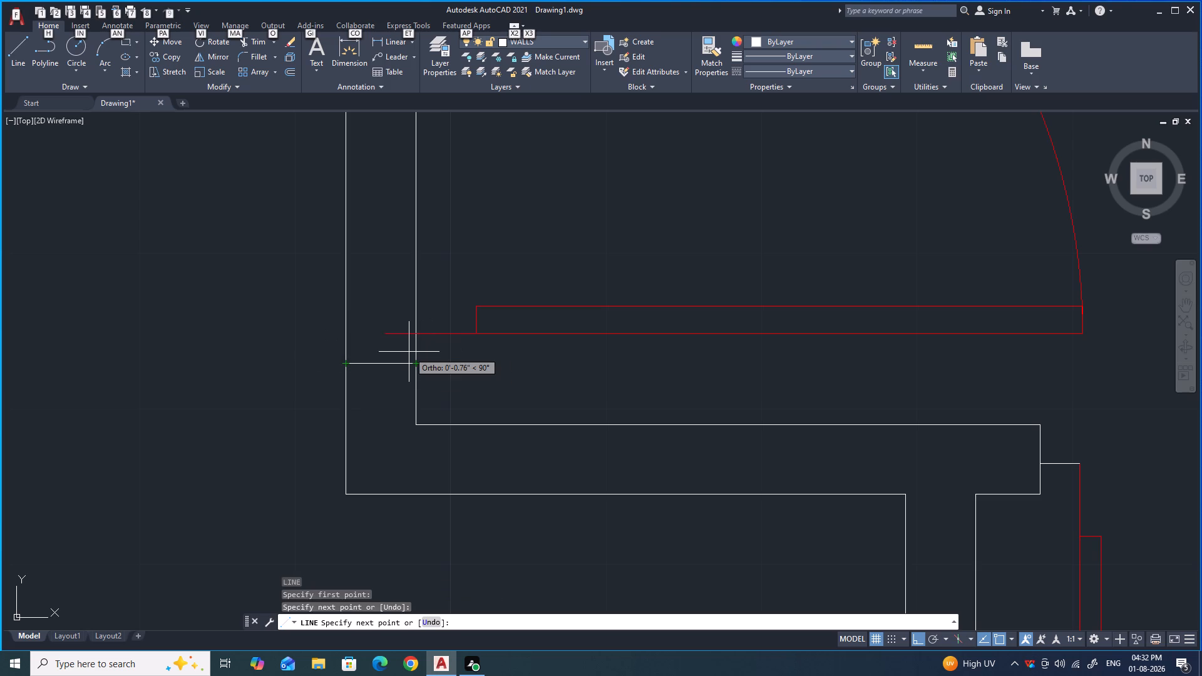
{"action": "key", "text": "space"}
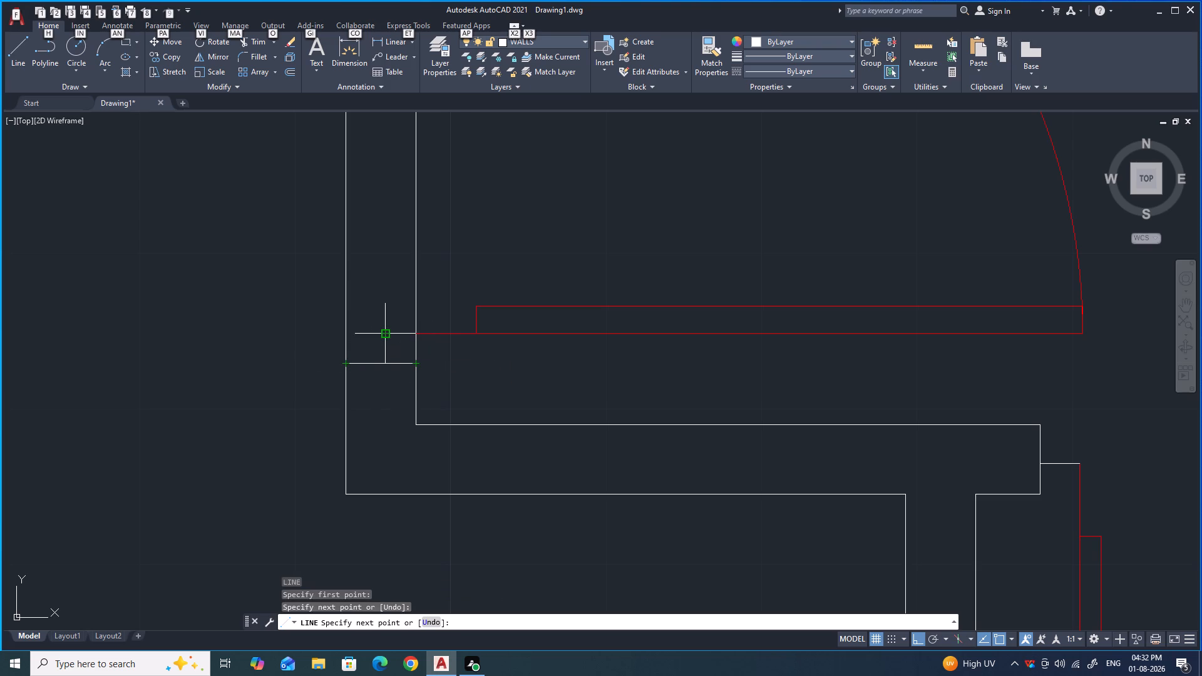
{"action": "key", "text": "Escape"}
{"action": "key", "text": "space"}
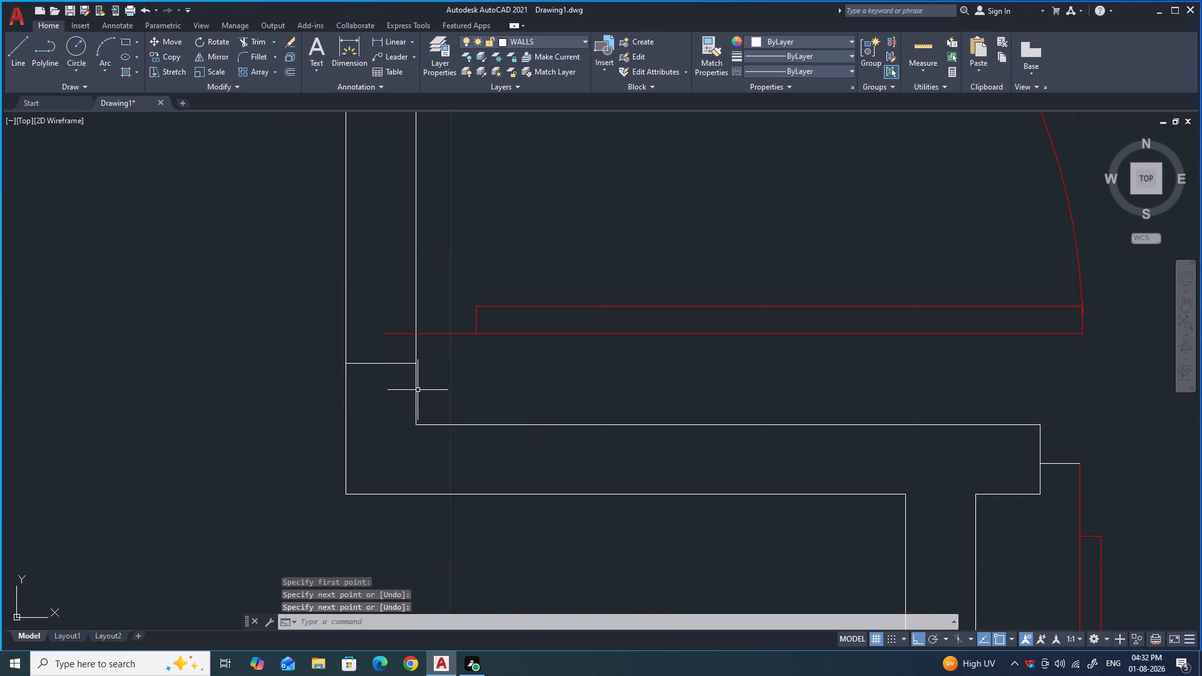
{"action": "key", "text": "space"}
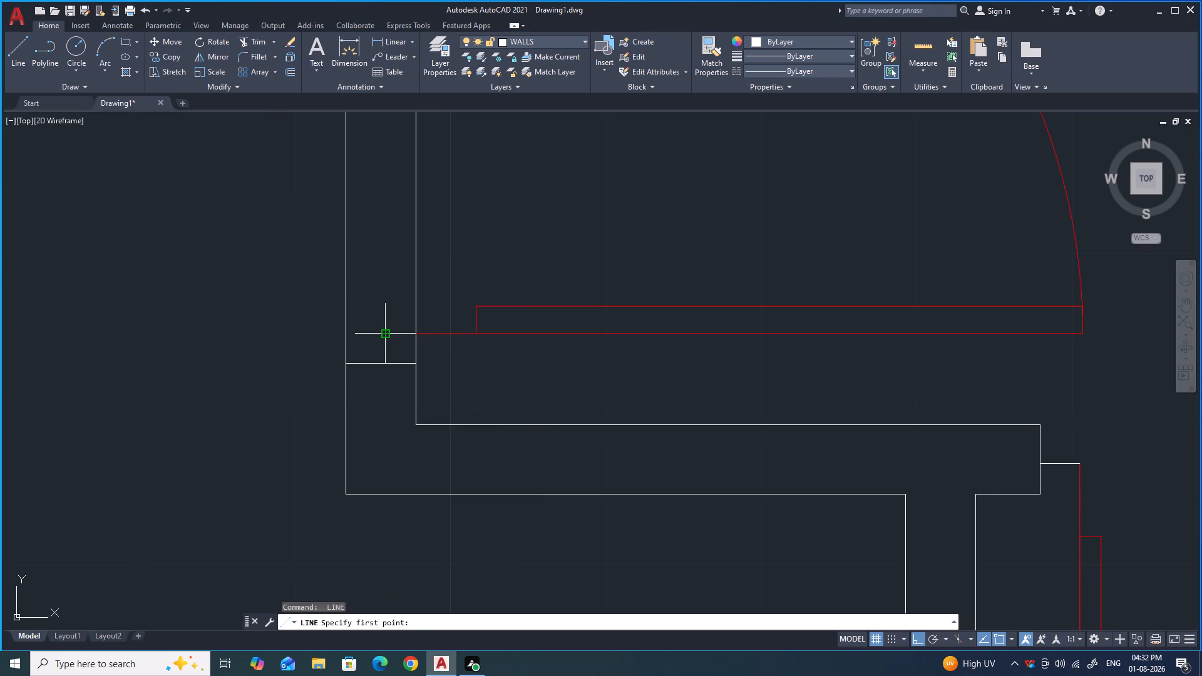
{"action": "left_click", "coordinate": [385, 335]}
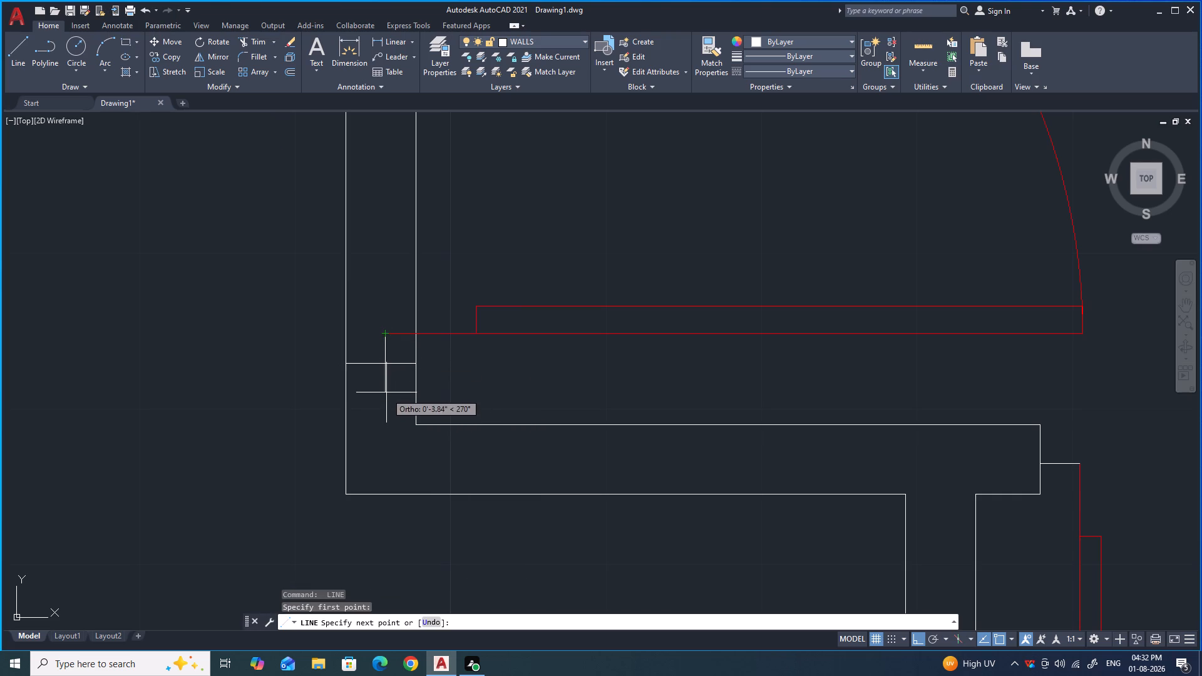
{"action": "left_click", "coordinate": [386, 392]}
{"action": "key", "text": "space"}
Draw a jamb line across the vertical wall above that door's swing, and a short vertical line from the swing's end through it.
{"action": "scroll", "coordinate": [436, 400], "scroll_direction": "down", "scroll_amount": 4}
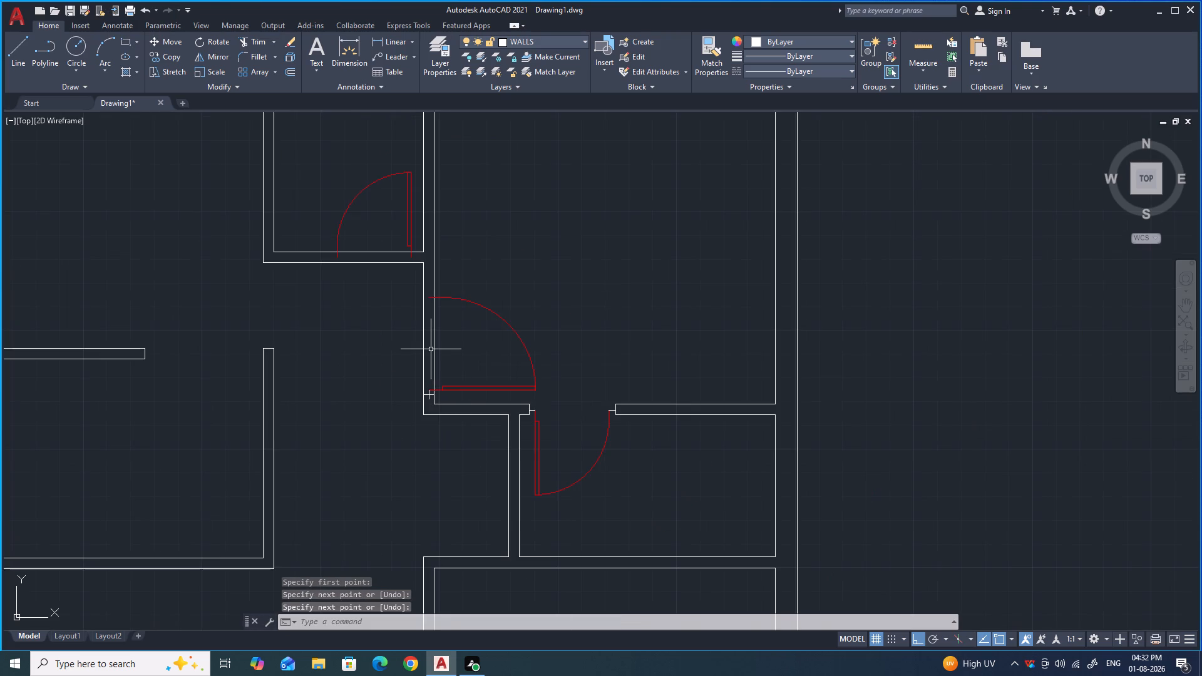
{"action": "scroll", "coordinate": [428, 300], "scroll_direction": "up", "scroll_amount": 3}
{"action": "key", "text": "space"}
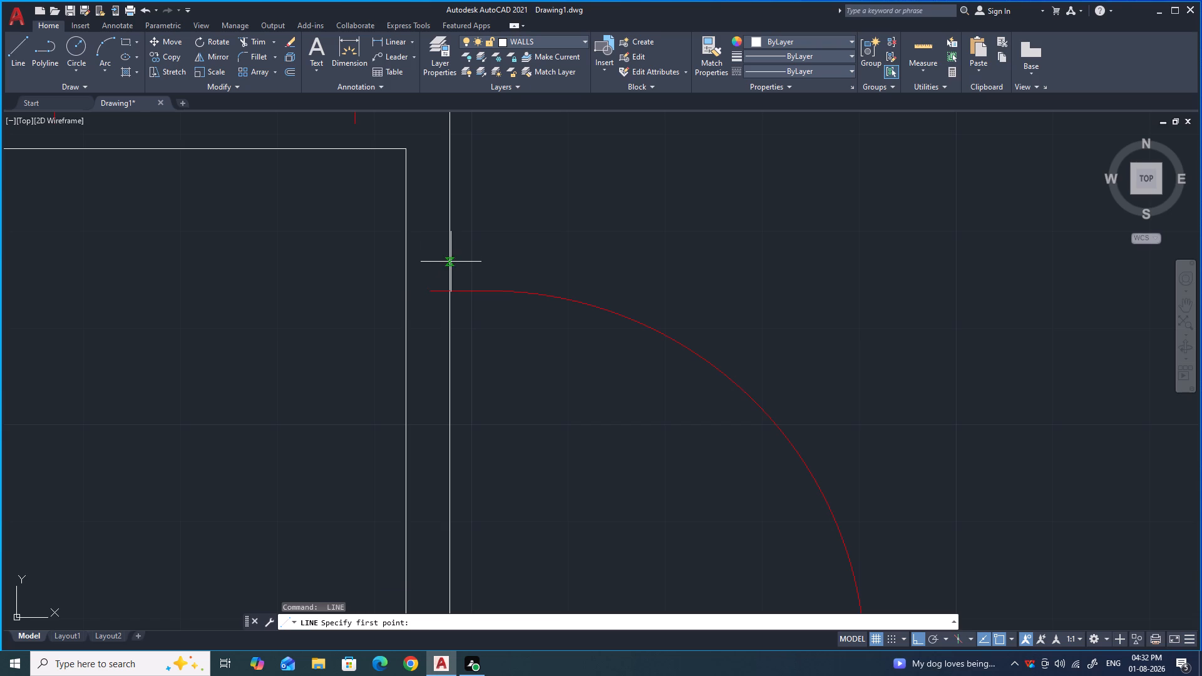
{"action": "left_click", "coordinate": [450, 262]}
{"action": "left_click", "coordinate": [403, 264]}
{"action": "key", "text": "space"}
{"action": "key", "text": "space"}
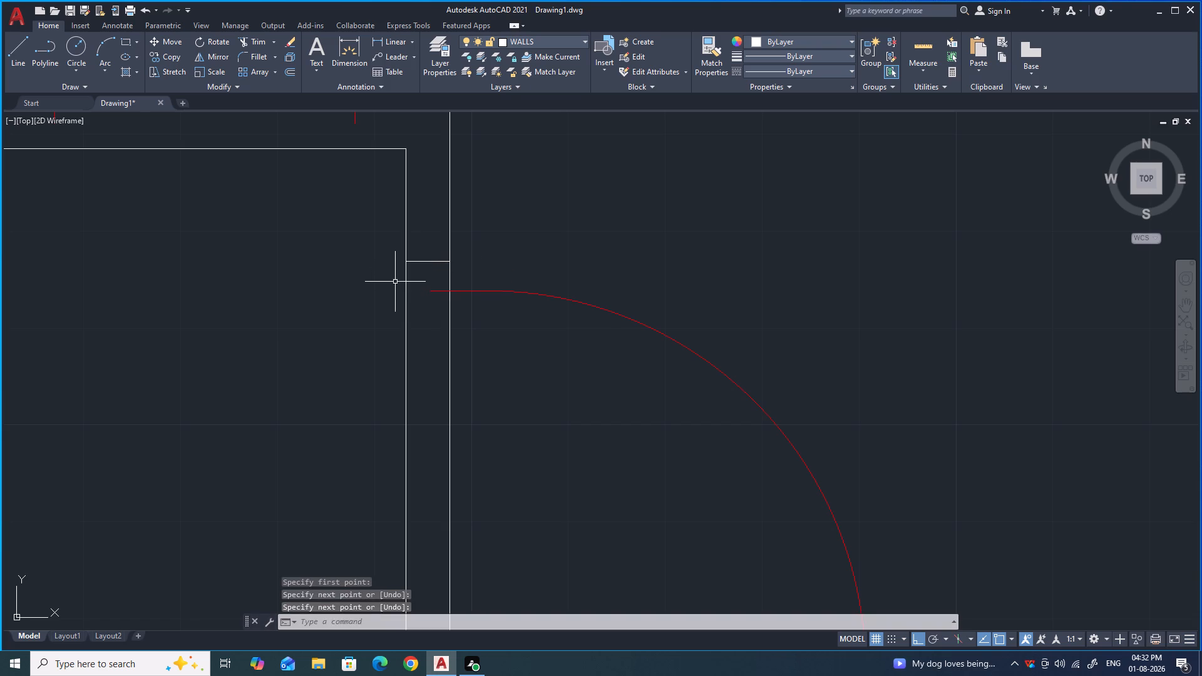
{"action": "left_click", "coordinate": [428, 290]}
{"action": "left_click", "coordinate": [430, 247]}
{"action": "key", "text": "space"}
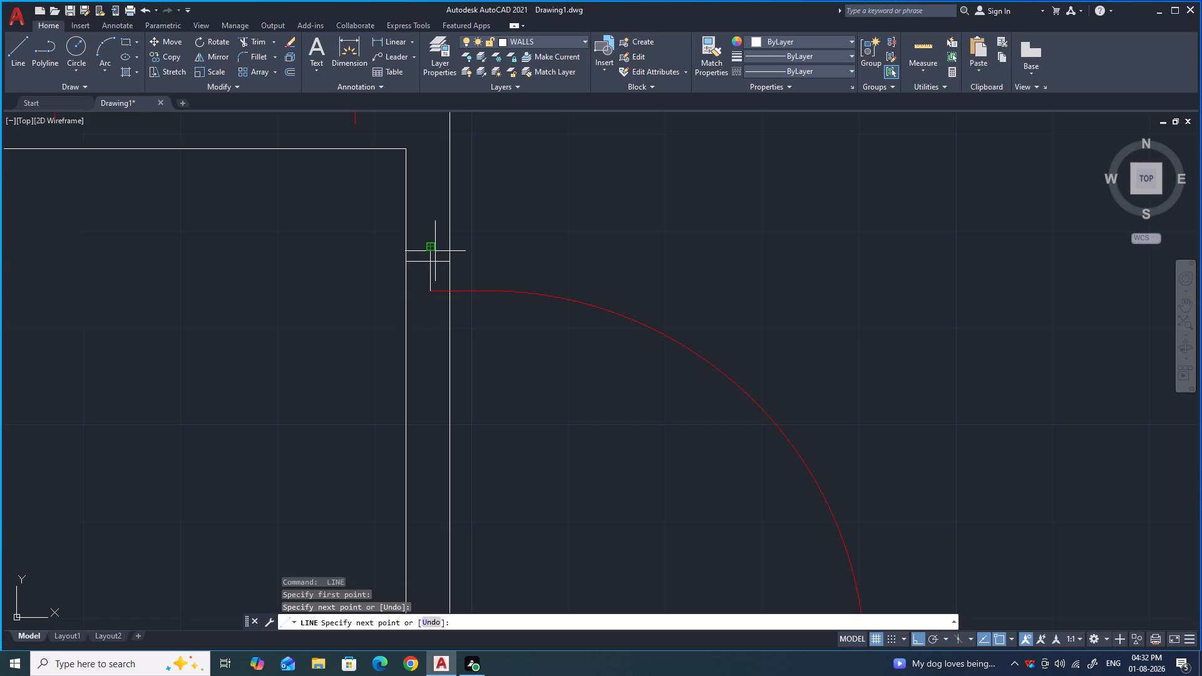
Draw a jamb line across the small upper room's bottom wall beside its door leaf, and a short horizontal line from the frame end through it.
{"action": "key", "text": "space"}
{"action": "scroll", "coordinate": [478, 241], "scroll_direction": "down", "scroll_amount": 1}
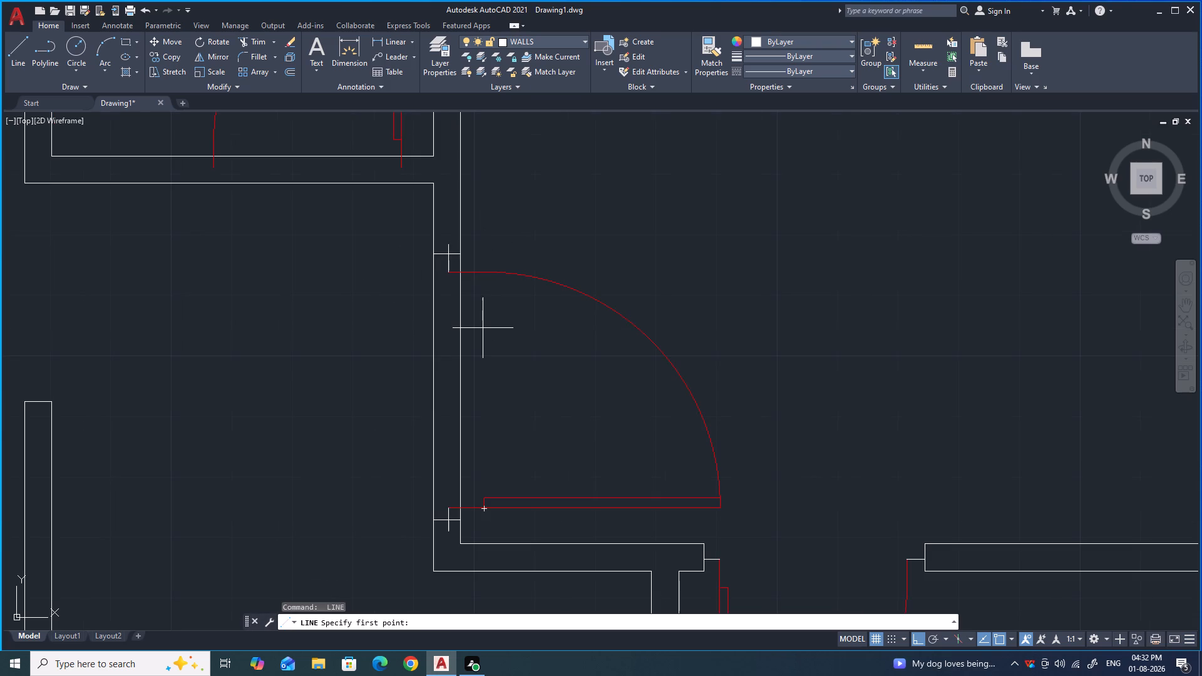
{"action": "scroll", "coordinate": [502, 299], "scroll_direction": "down", "scroll_amount": 2}
{"action": "scroll", "coordinate": [464, 234], "scroll_direction": "up", "scroll_amount": 2}
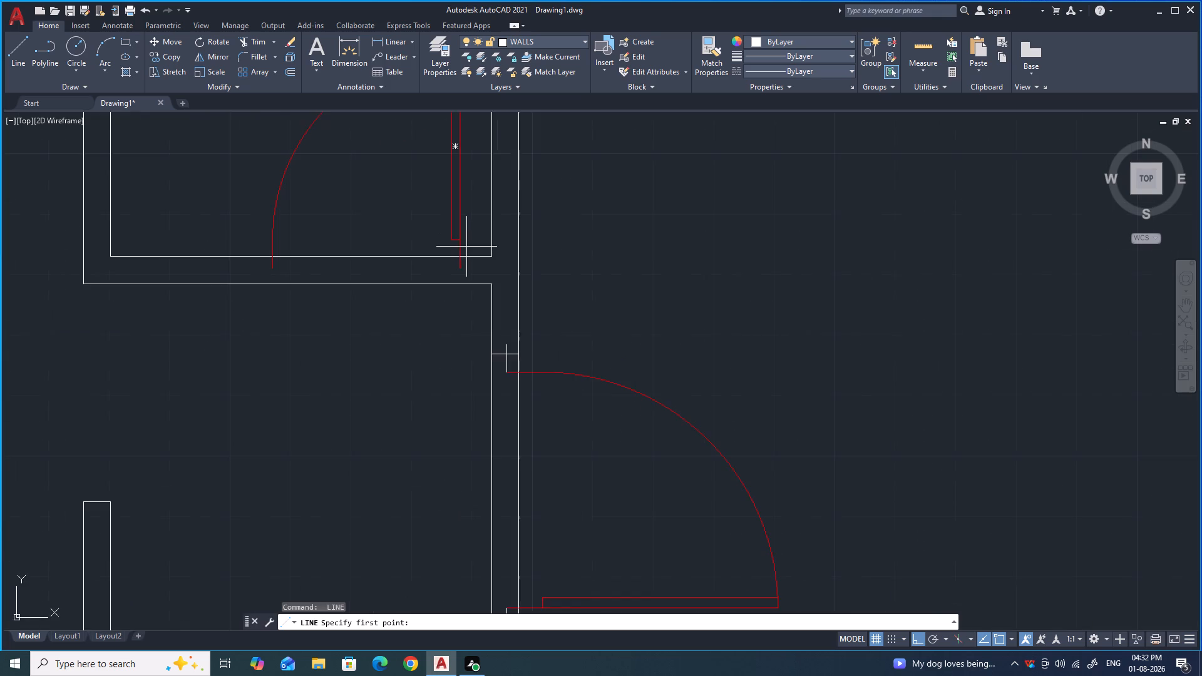
{"action": "scroll", "coordinate": [466, 247], "scroll_direction": "up", "scroll_amount": 2}
{"action": "left_click", "coordinate": [477, 271]}
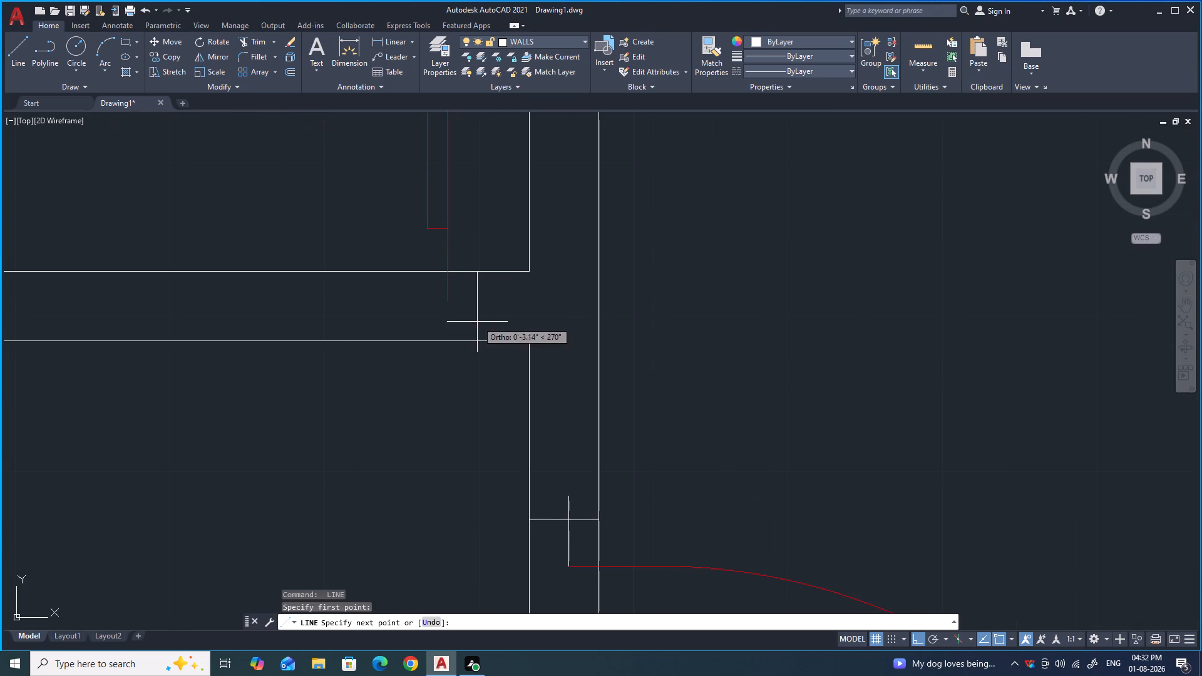
{"action": "left_click", "coordinate": [476, 344]}
{"action": "key", "text": "space"}
{"action": "key", "text": "space"}
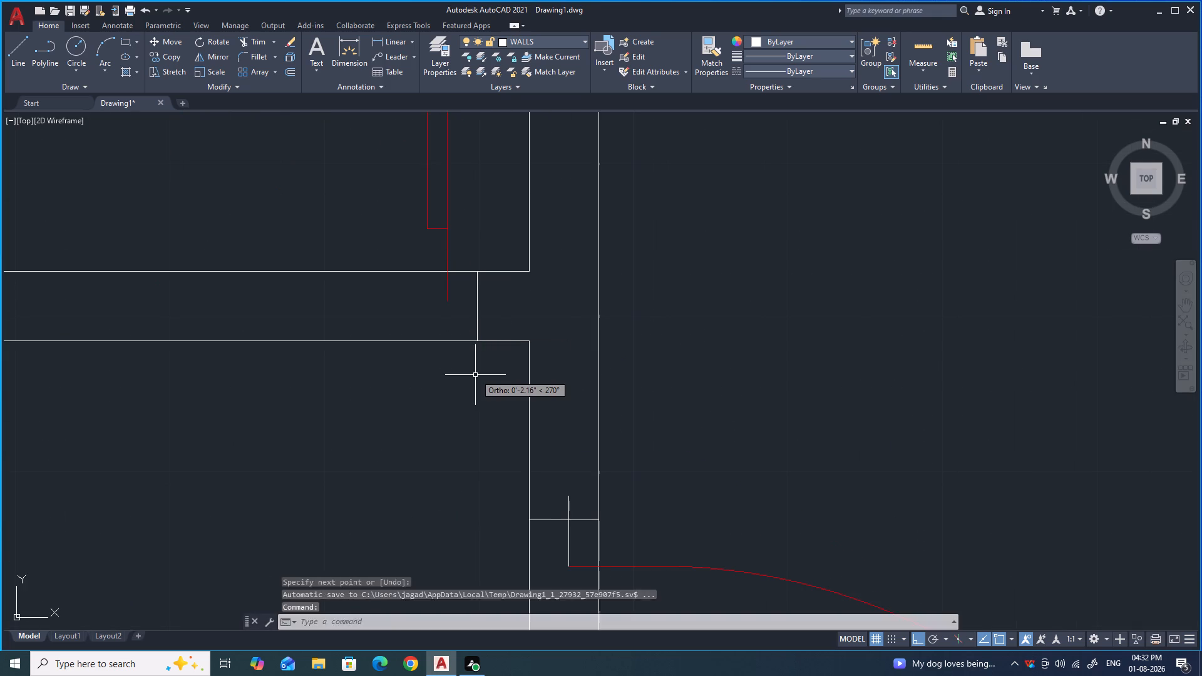
{"action": "left_click", "coordinate": [447, 298]}
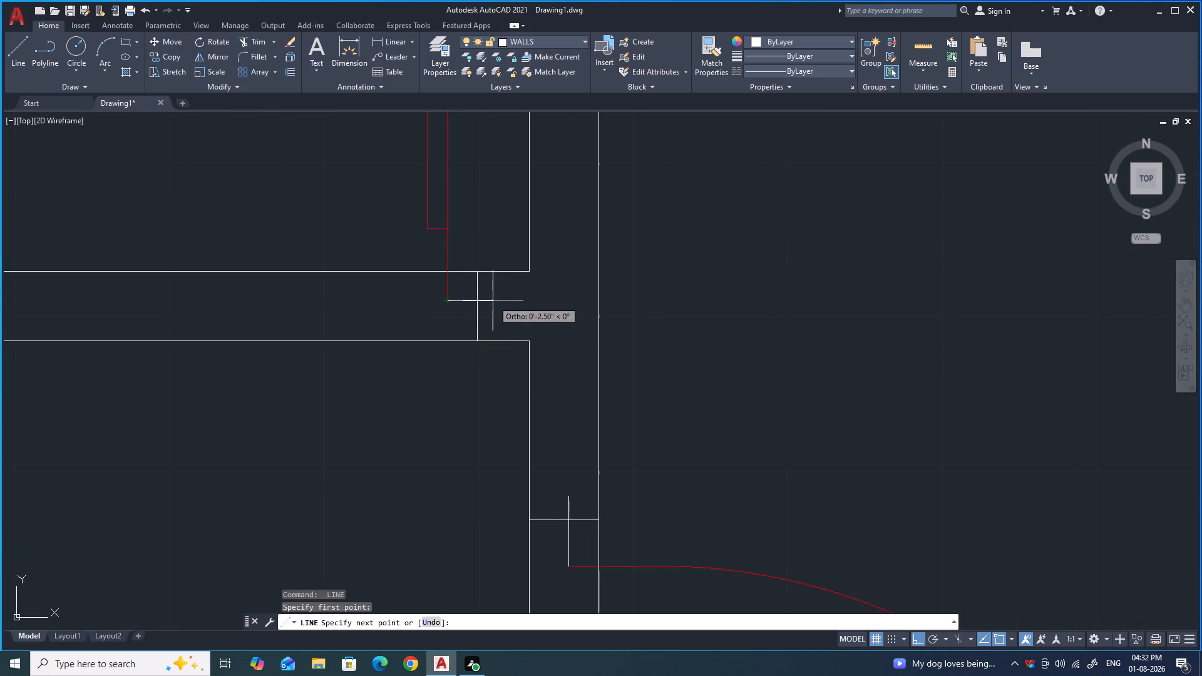
{"action": "left_click", "coordinate": [492, 302]}
{"action": "key", "text": "space"}
Draw a jamb line across the same wall beside that door's swing end, and a short horizontal line from the swing end through it.
{"action": "scroll", "coordinate": [503, 312], "scroll_direction": "down", "scroll_amount": 2}
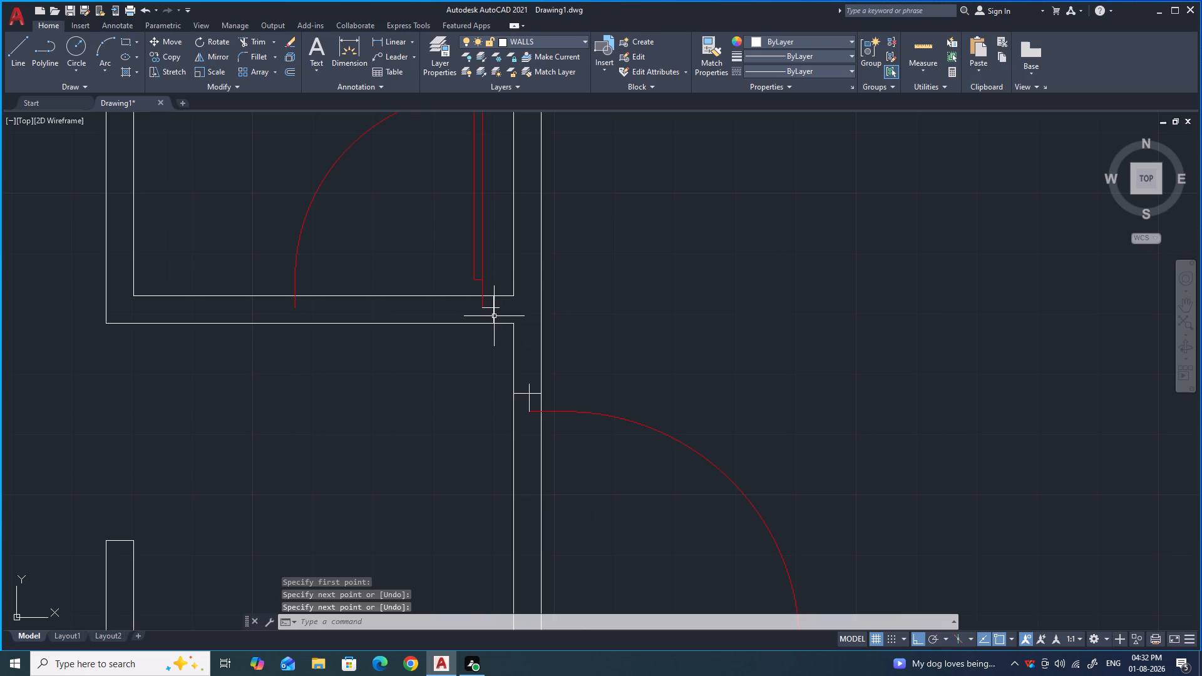
{"action": "scroll", "coordinate": [282, 309], "scroll_direction": "up", "scroll_amount": 2}
{"action": "key", "text": "space"}
{"action": "left_click", "coordinate": [272, 275]}
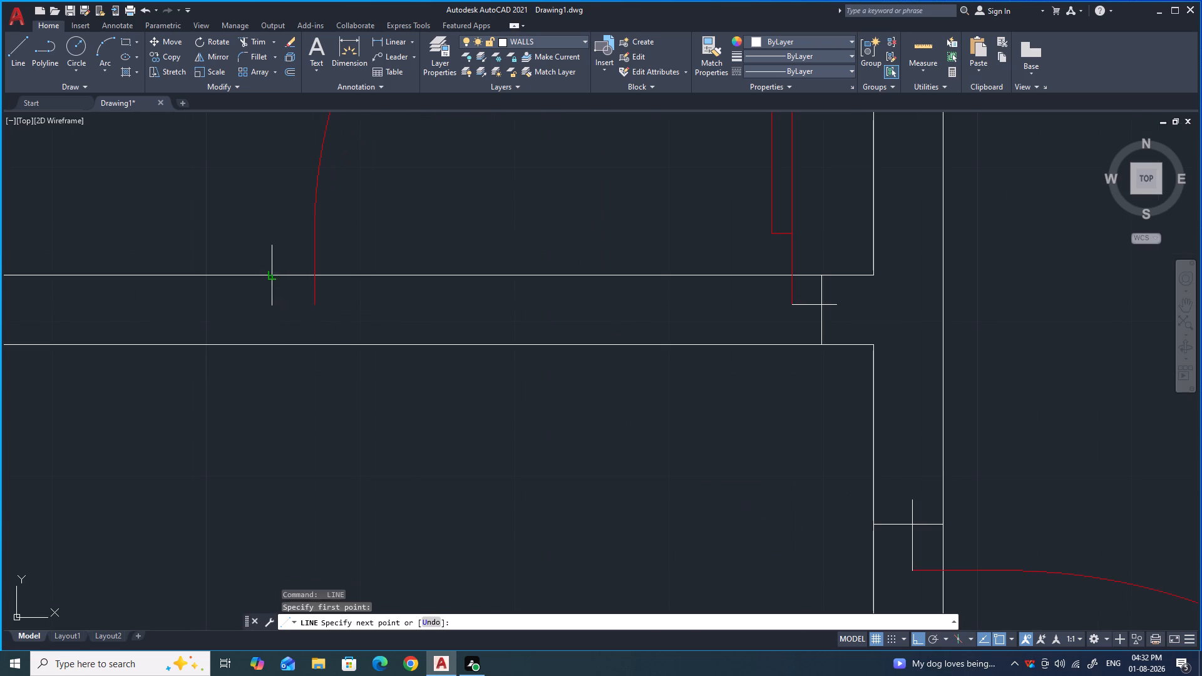
{"action": "left_click", "coordinate": [272, 346]}
{"action": "key", "text": "space"}
{"action": "key", "text": "space"}
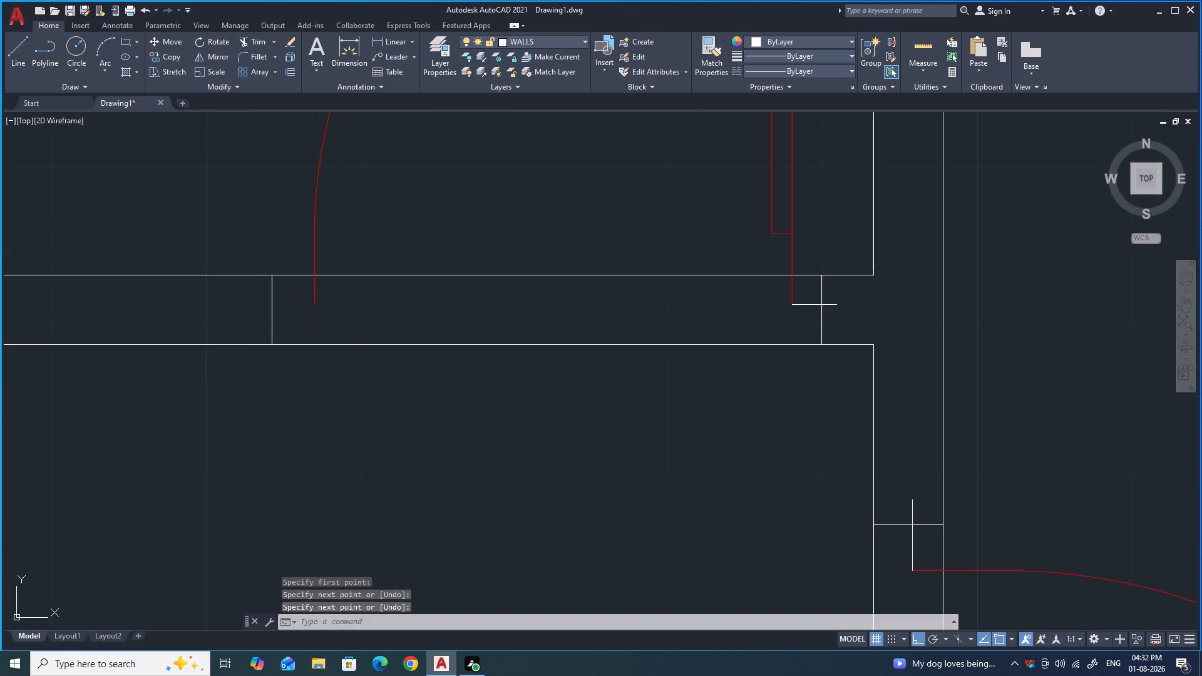
{"action": "left_click", "coordinate": [312, 307]}
{"action": "left_click", "coordinate": [249, 309]}
{"action": "key", "text": "space"}
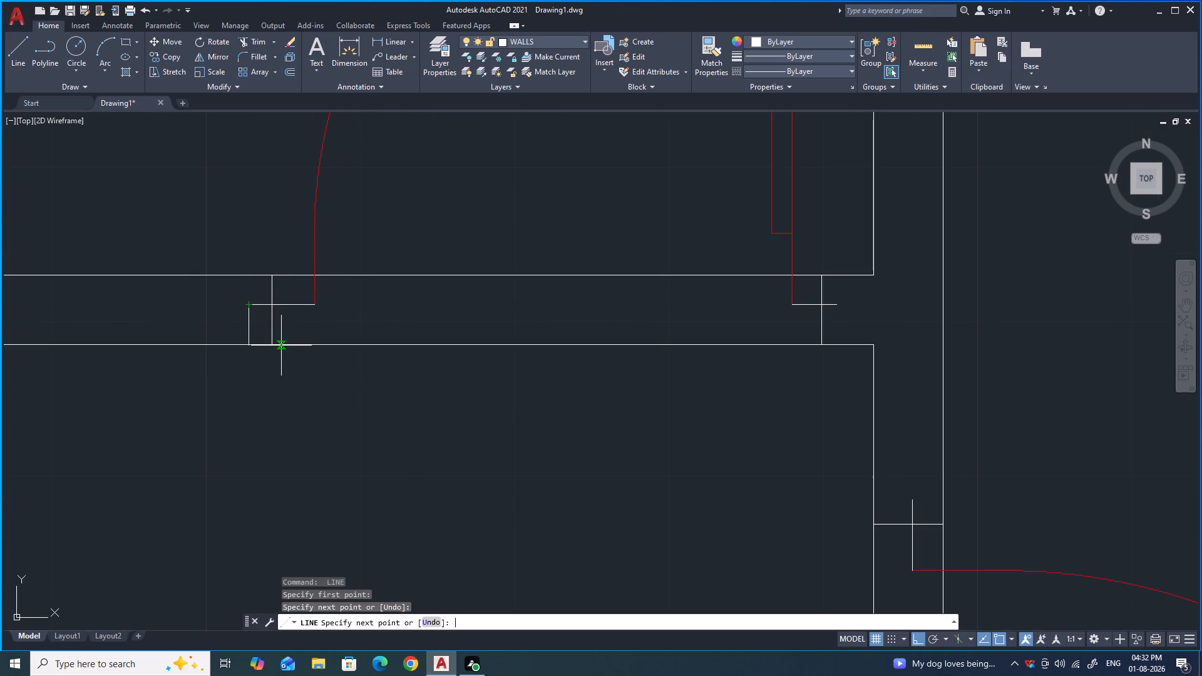
Draw a jamb line across the lower-right room's vertical wall above its door swing, and a short vertical line from the swing end through it.
{"action": "scroll", "coordinate": [365, 291], "scroll_direction": "down", "scroll_amount": 6}
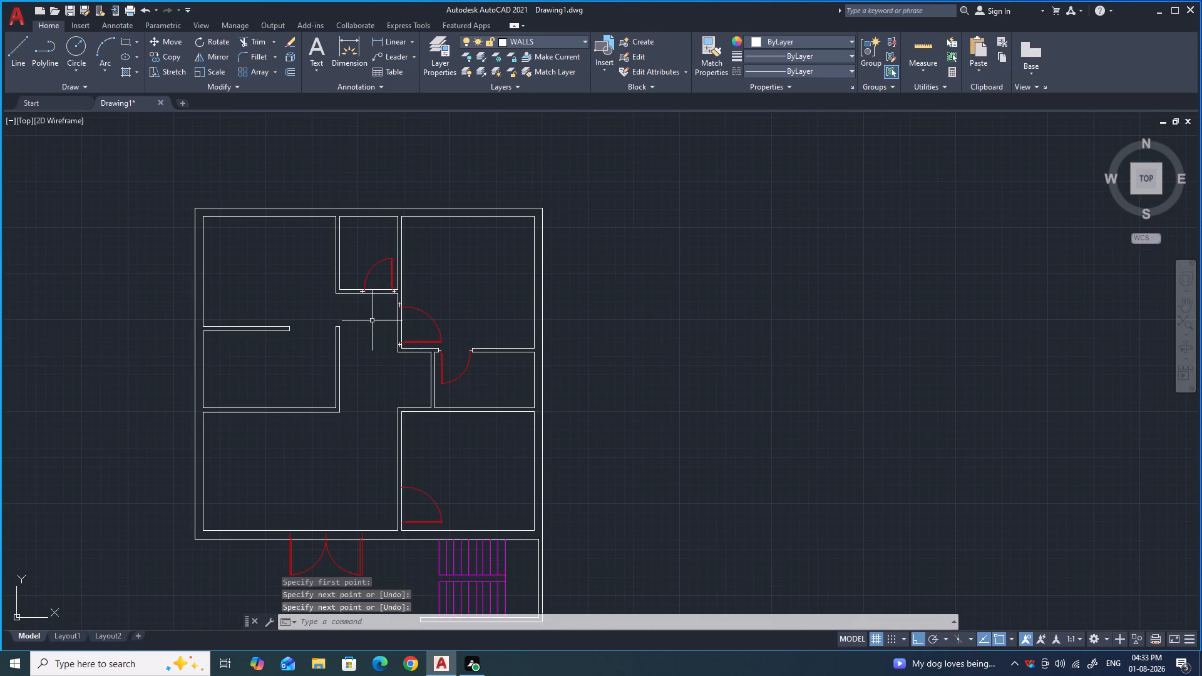
{"action": "scroll", "coordinate": [393, 497], "scroll_direction": "up", "scroll_amount": 5}
{"action": "key", "text": "space"}
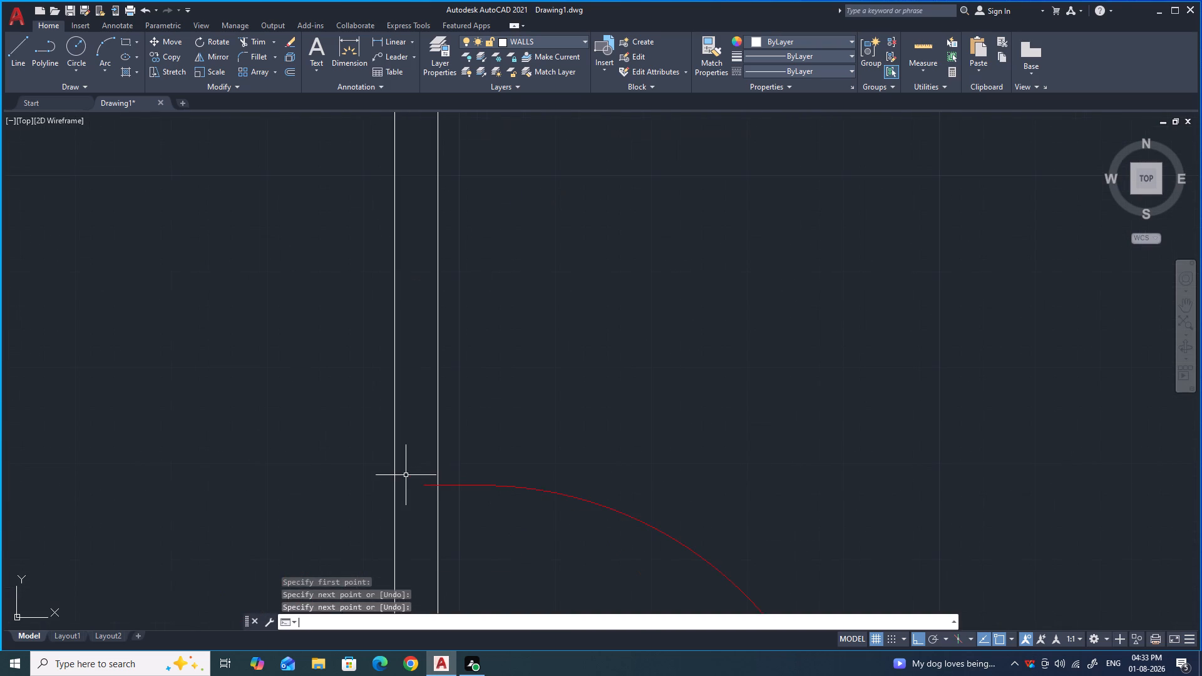
{"action": "left_click", "coordinate": [439, 458]}
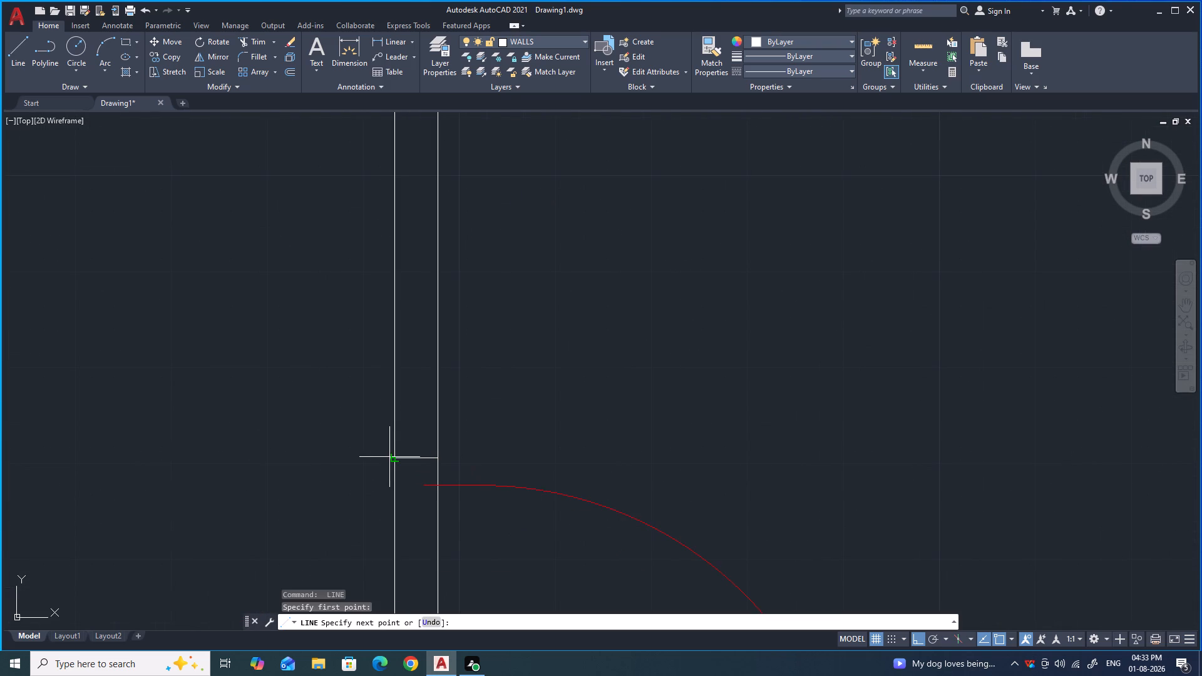
{"action": "left_click", "coordinate": [395, 458]}
{"action": "key", "text": "space"}
{"action": "key", "text": "space"}
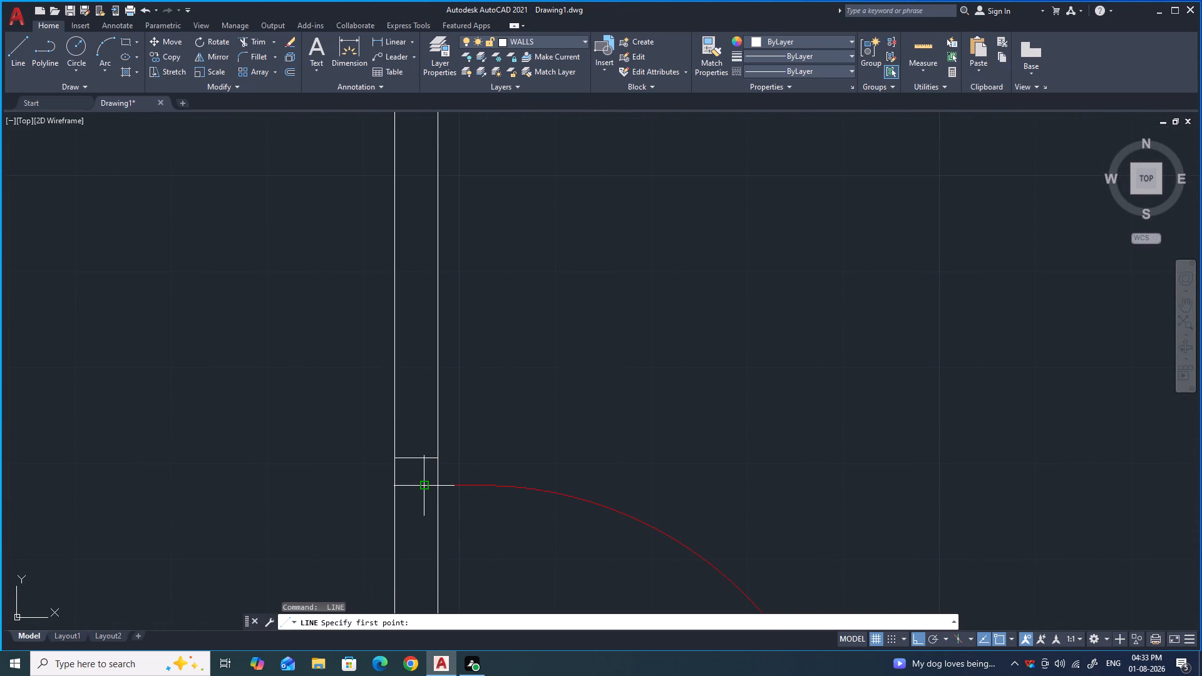
{"action": "left_click", "coordinate": [424, 486]}
{"action": "left_click", "coordinate": [423, 441]}
{"action": "key", "text": "space"}
Draw a jamb line across that vertical wall just below the door leaf, and a short vertical line from the frame end through it.
{"action": "scroll", "coordinate": [389, 360], "scroll_direction": "down", "scroll_amount": 2}
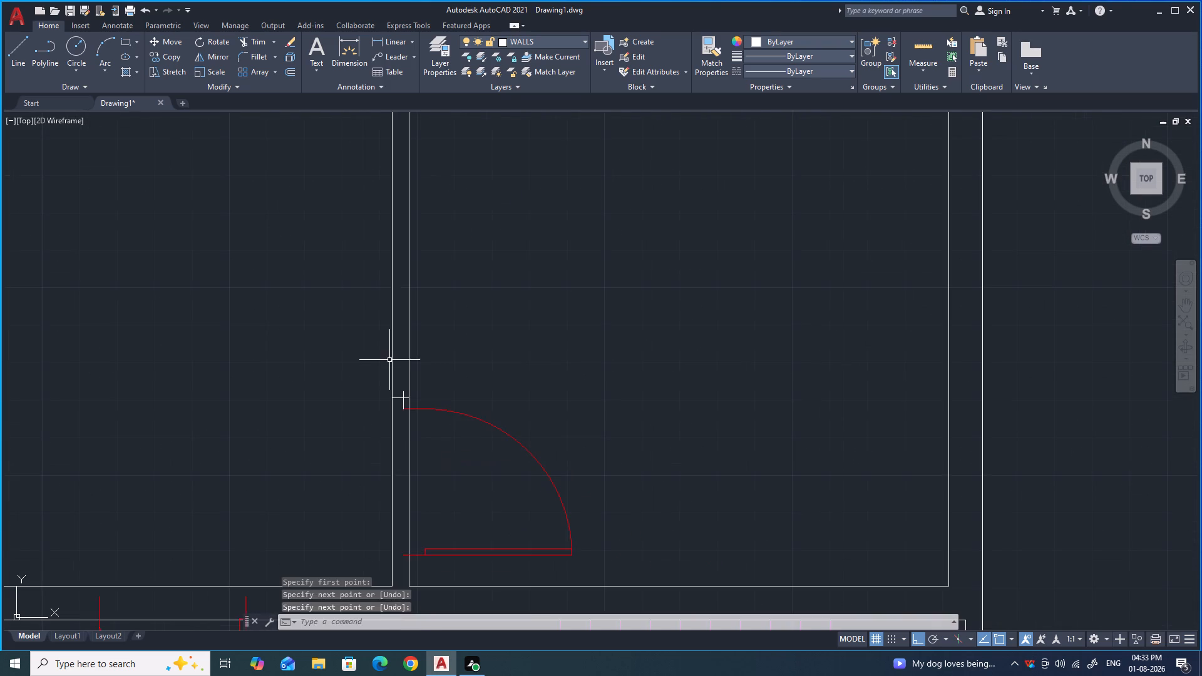
{"action": "scroll", "coordinate": [405, 376], "scroll_direction": "down", "scroll_amount": 1}
{"action": "scroll", "coordinate": [402, 503], "scroll_direction": "up", "scroll_amount": 2}
{"action": "key", "text": "space"}
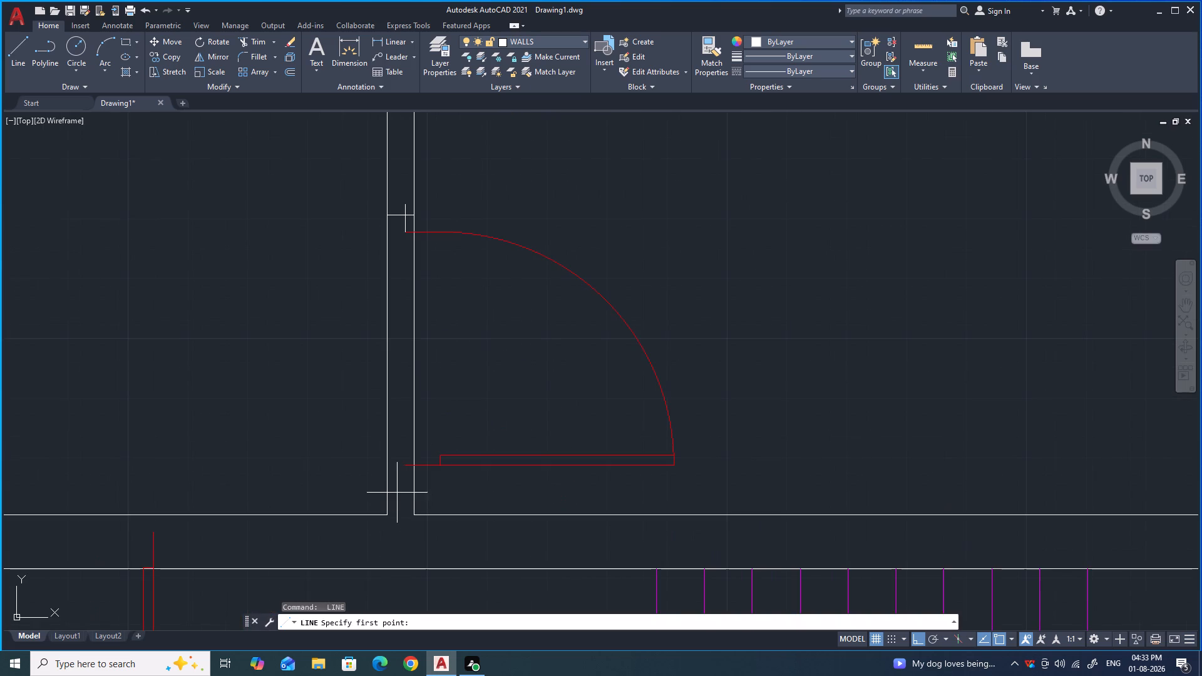
{"action": "left_click", "coordinate": [388, 485]}
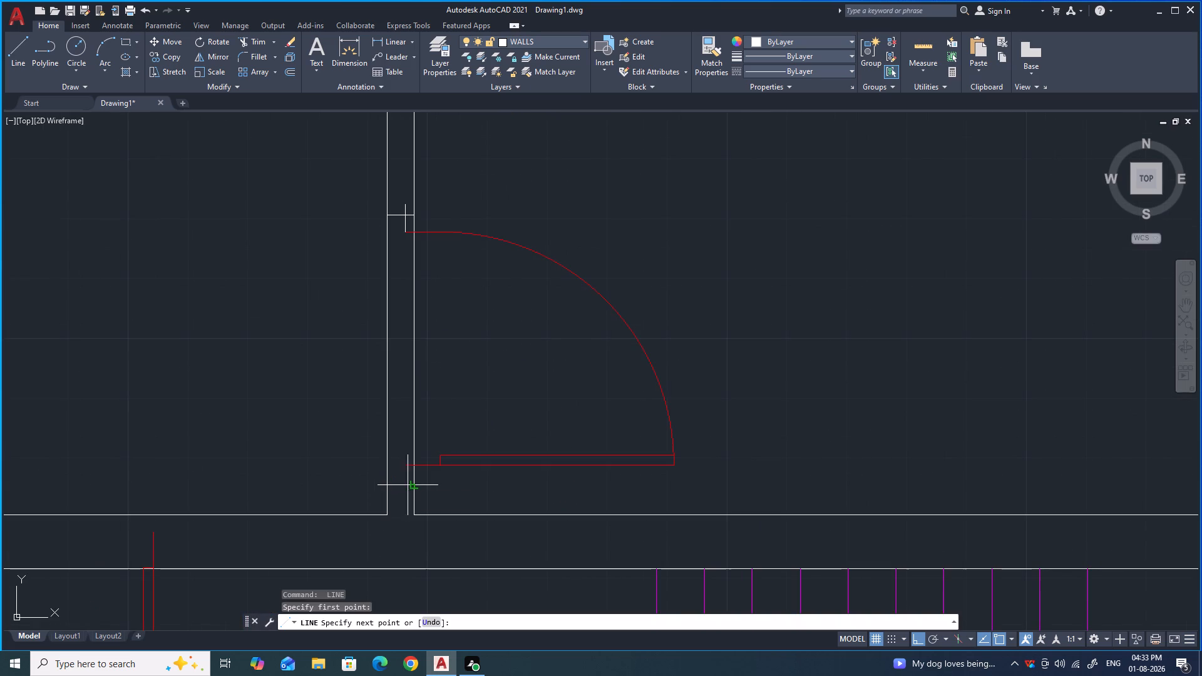
{"action": "left_click", "coordinate": [417, 485]}
{"action": "key", "text": "space"}
{"action": "key", "text": "space"}
{"action": "left_click", "coordinate": [405, 469]}
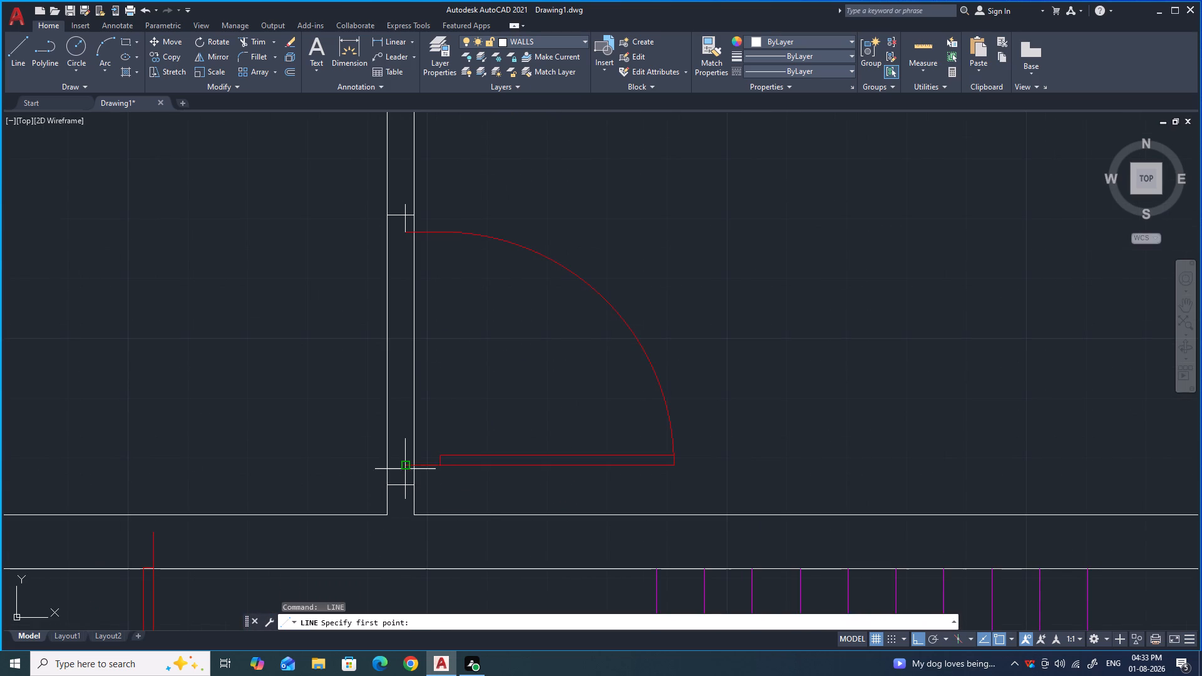
{"action": "left_click", "coordinate": [406, 504]}
{"action": "key", "text": "space"}
{"action": "key", "text": "space"}
{"action": "key", "text": "Escape"}
Draw a jamb line across the bottom exterior wall beside the double door's right leaf, and a short horizontal line from the frame end through it.
{"action": "scroll", "coordinate": [465, 373], "scroll_direction": "down", "scroll_amount": 1}
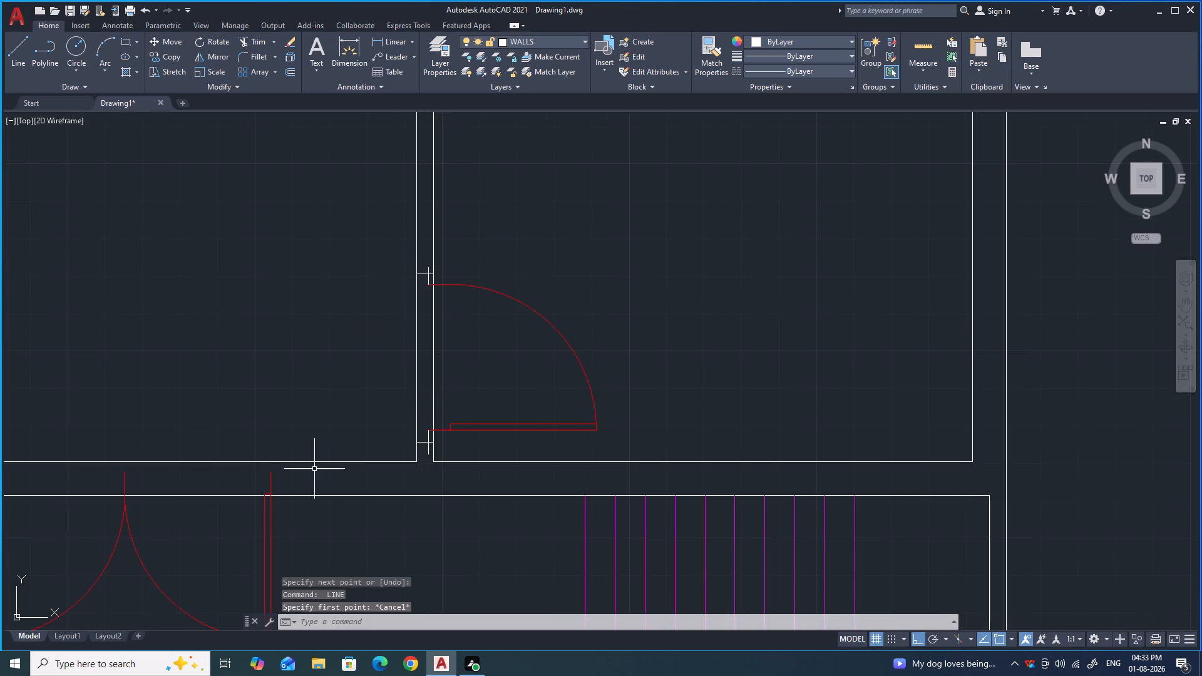
{"action": "key", "text": "space"}
{"action": "scroll", "coordinate": [279, 504], "scroll_direction": "up", "scroll_amount": 2}
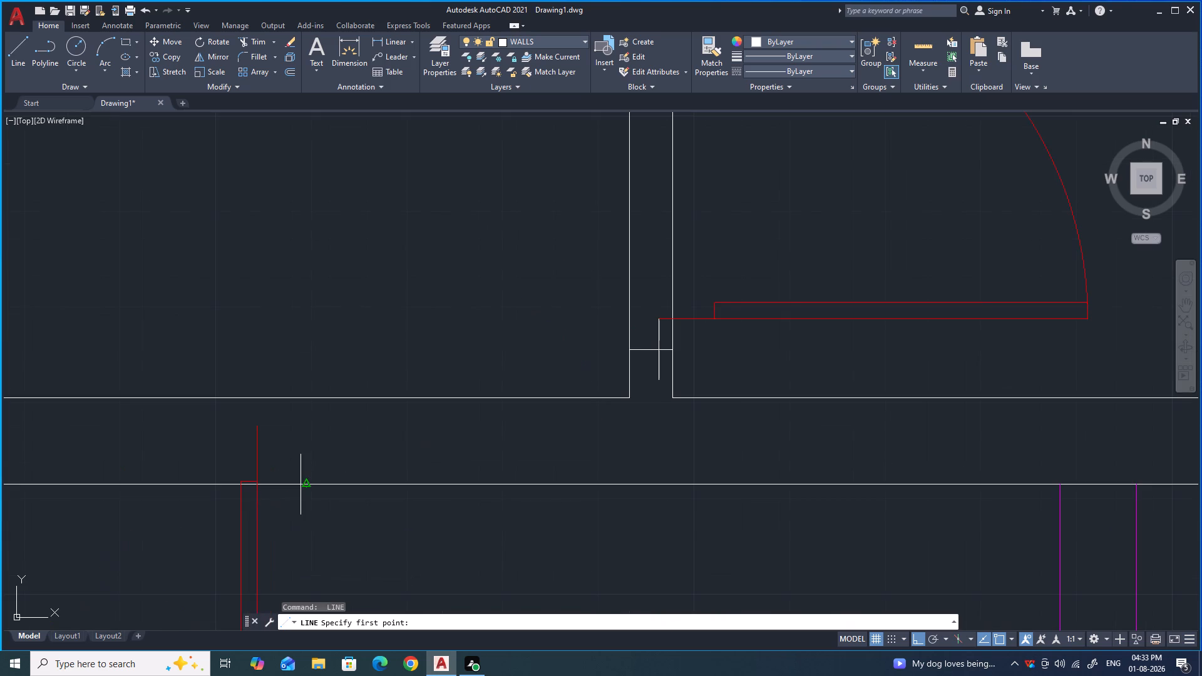
{"action": "left_click", "coordinate": [292, 485]}
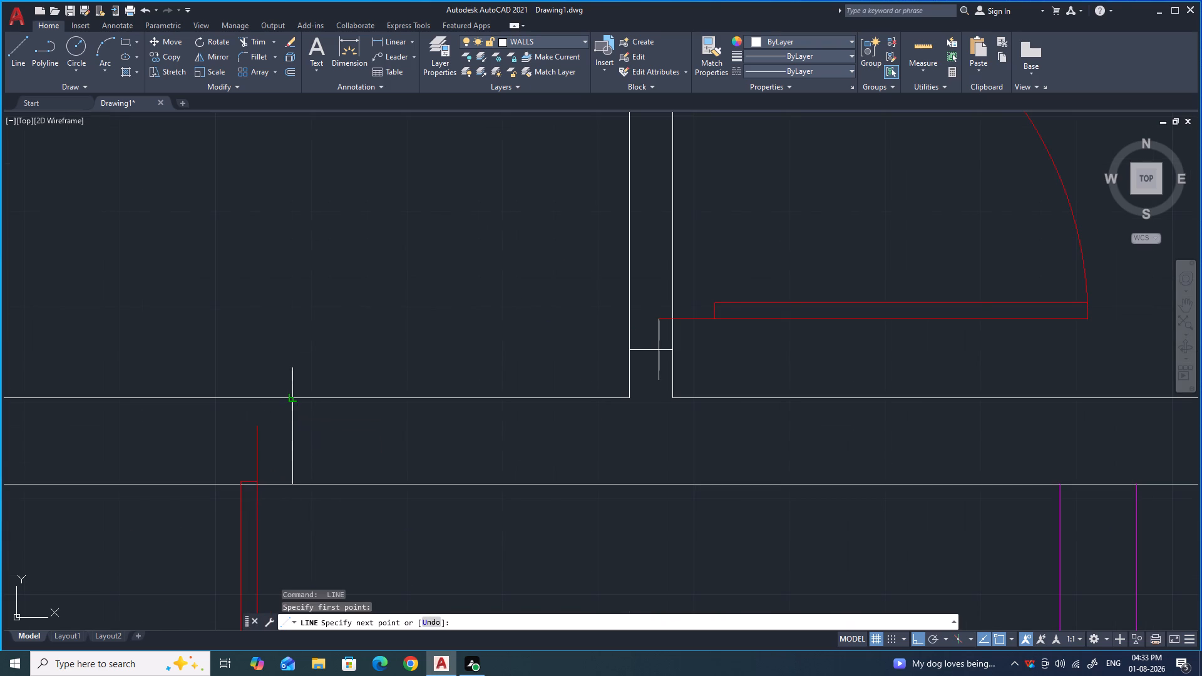
{"action": "left_click", "coordinate": [294, 399]}
{"action": "key", "text": "space"}
{"action": "key", "text": "space"}
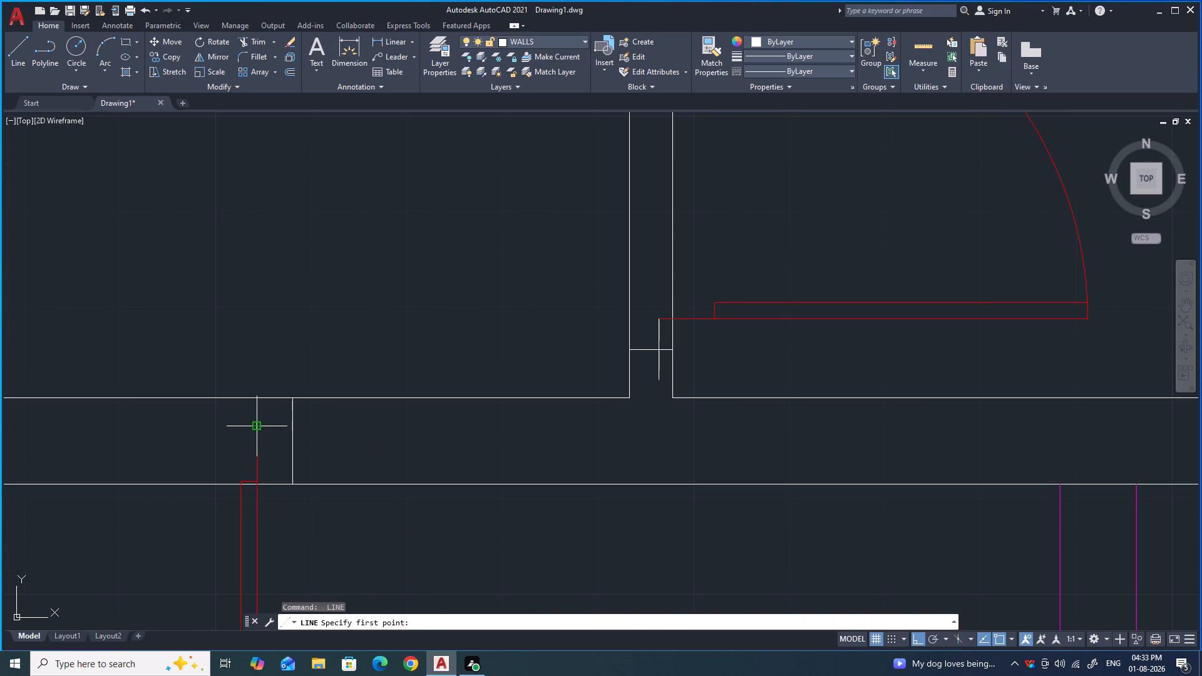
{"action": "left_click", "coordinate": [258, 428]}
{"action": "left_click", "coordinate": [316, 428]}
{"action": "key", "text": "space"}
Draw a jamb line across the exterior wall beside the double door's left leaf, and a horizontal line about 9.7" long from the frame end through it.
{"action": "scroll", "coordinate": [405, 443], "scroll_direction": "down", "scroll_amount": 2}
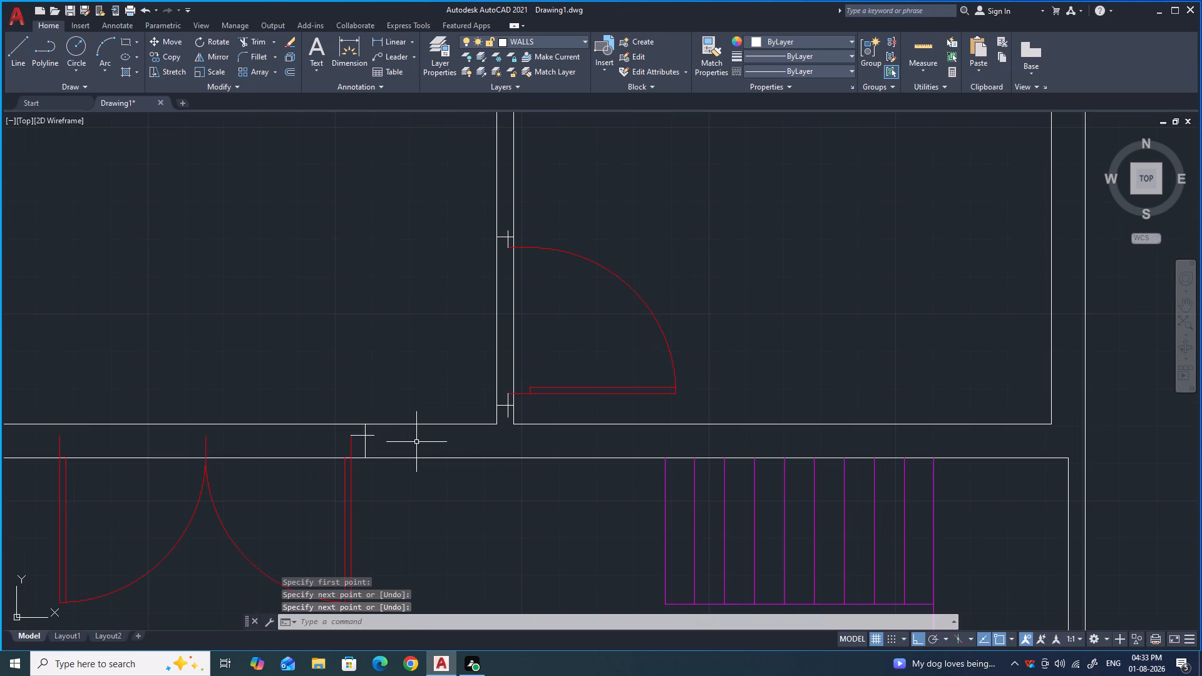
{"action": "scroll", "coordinate": [337, 428], "scroll_direction": "down", "scroll_amount": 2}
{"action": "scroll", "coordinate": [193, 442], "scroll_direction": "up", "scroll_amount": 2}
{"action": "key", "text": "space"}
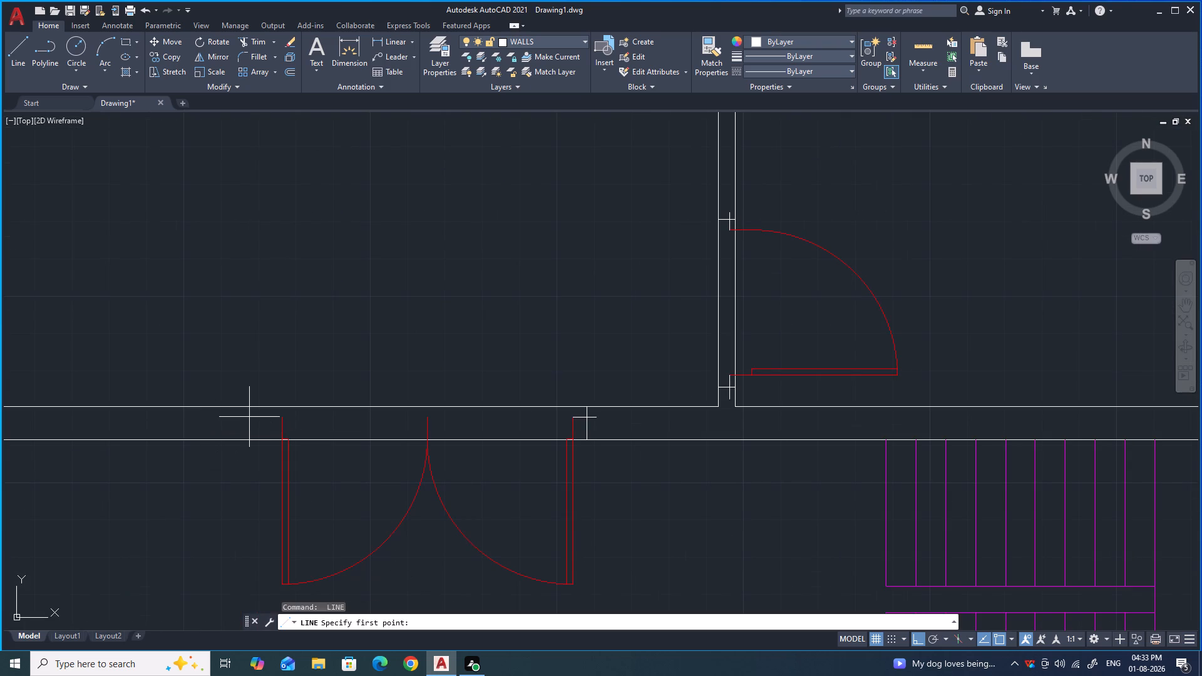
{"action": "left_click", "coordinate": [248, 407]}
{"action": "left_click", "coordinate": [246, 439]}
{"action": "key", "text": "space"}
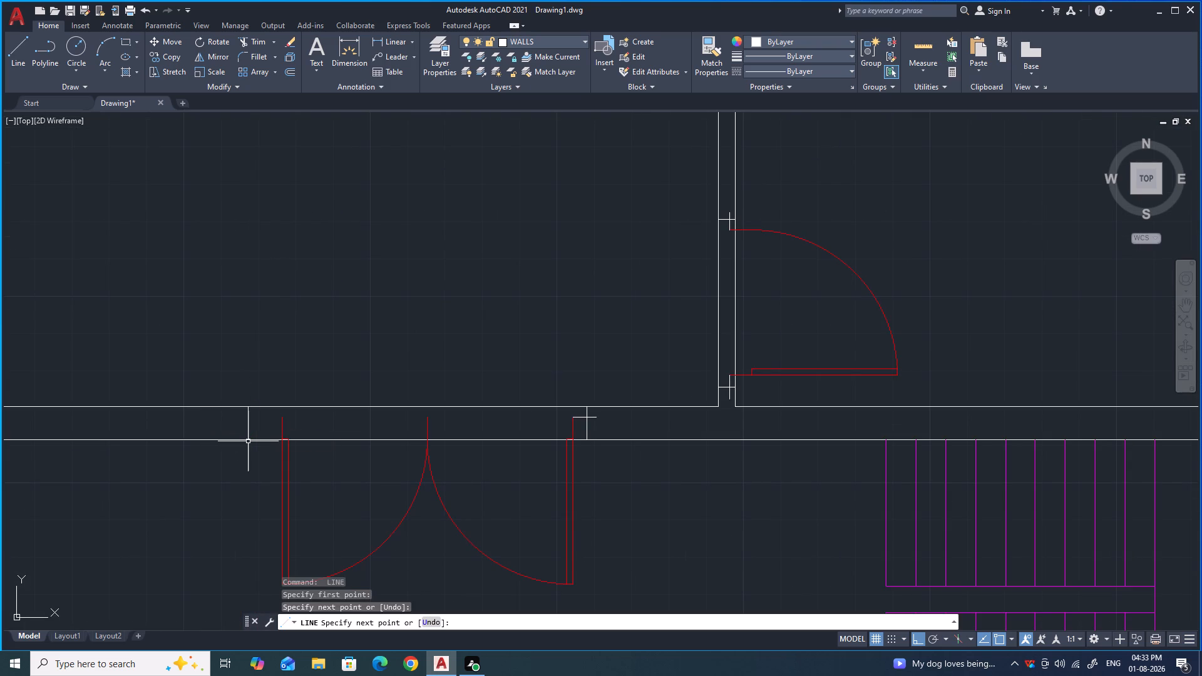
{"action": "key", "text": "space"}
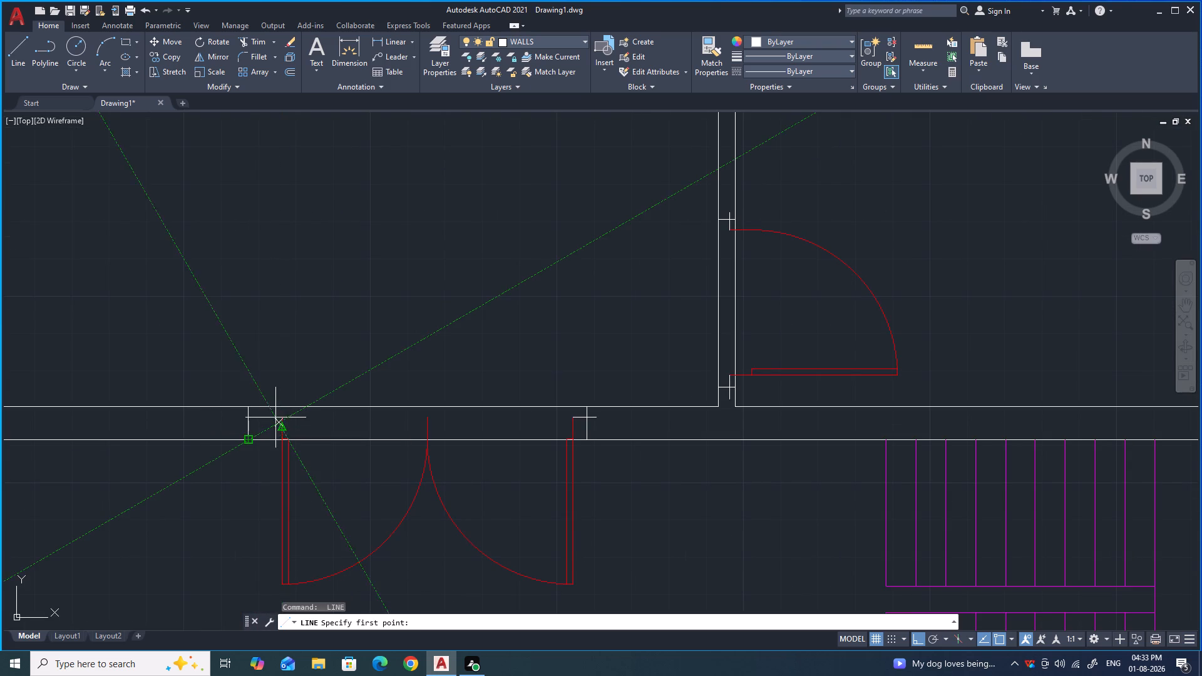
{"action": "scroll", "coordinate": [275, 417], "scroll_direction": "up", "scroll_amount": 4}
{"action": "left_click", "coordinate": [309, 422]}
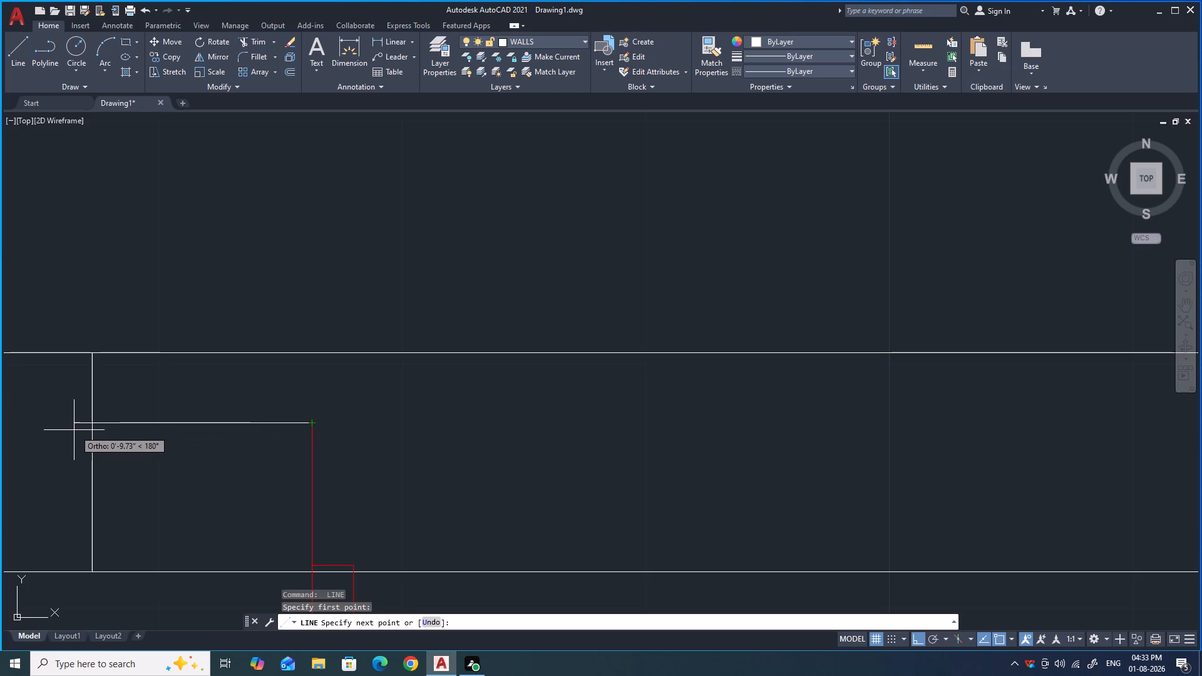
{"action": "left_click", "coordinate": [70, 424]}
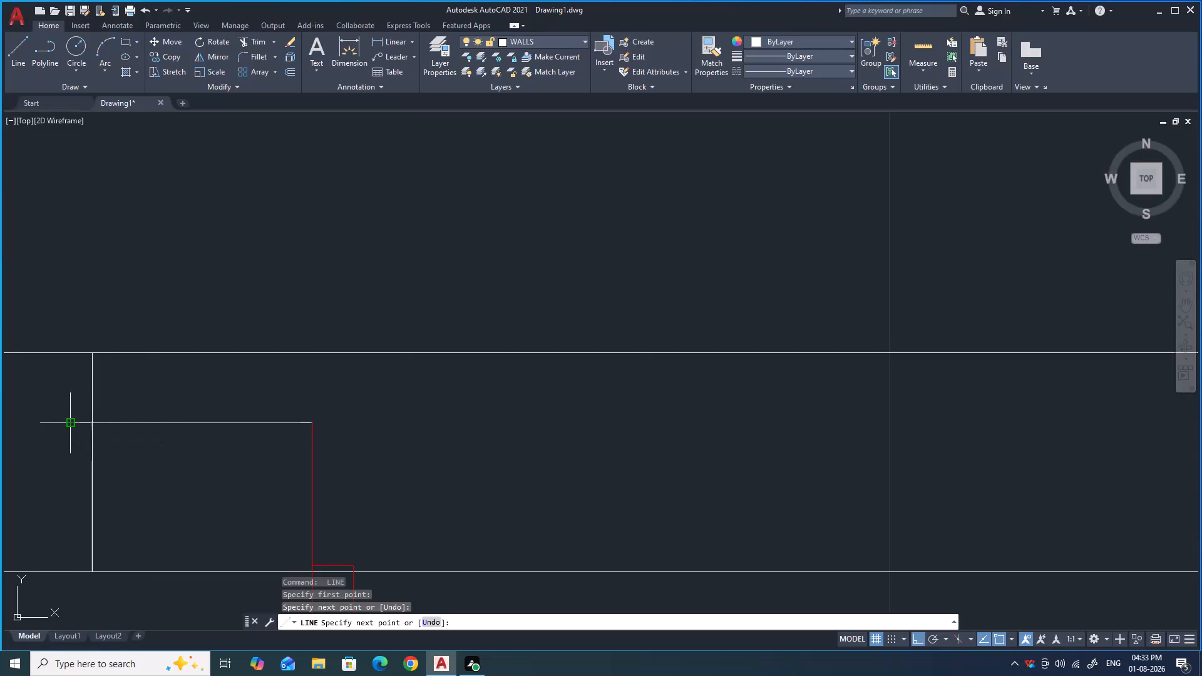
{"action": "key", "text": "Escape"}
Trim both exterior wall lines across the double door opening between its two jambs.
{"action": "scroll", "coordinate": [172, 435], "scroll_direction": "down", "scroll_amount": 4}
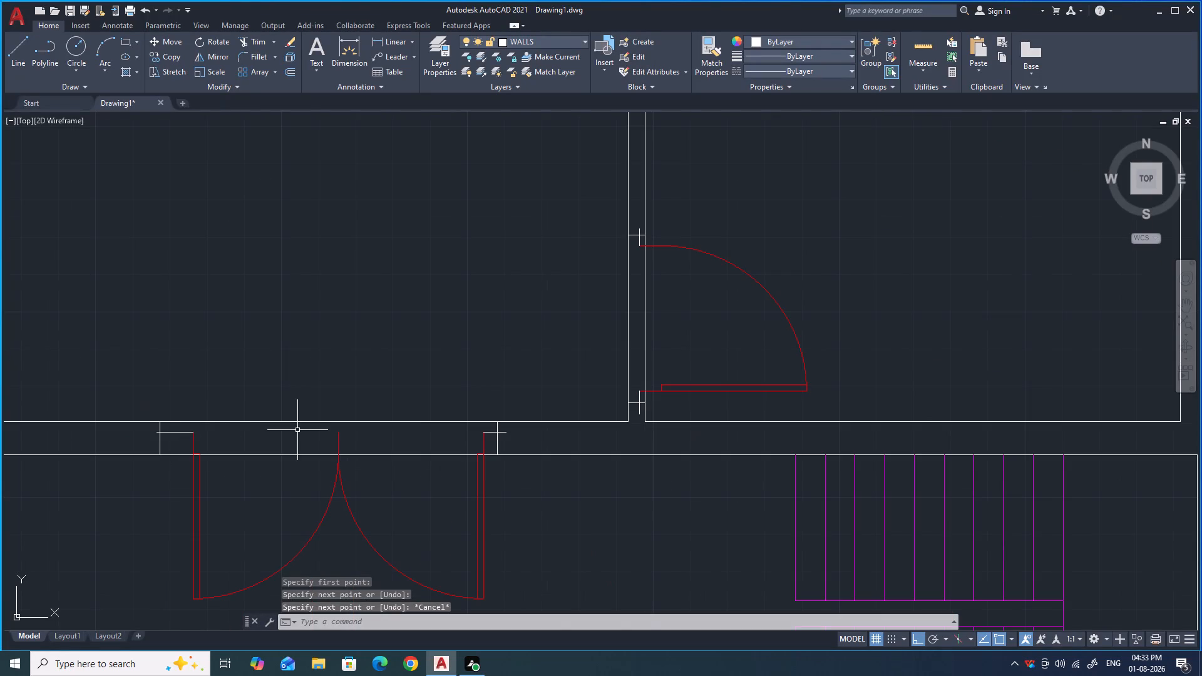
{"action": "key", "text": "t"}
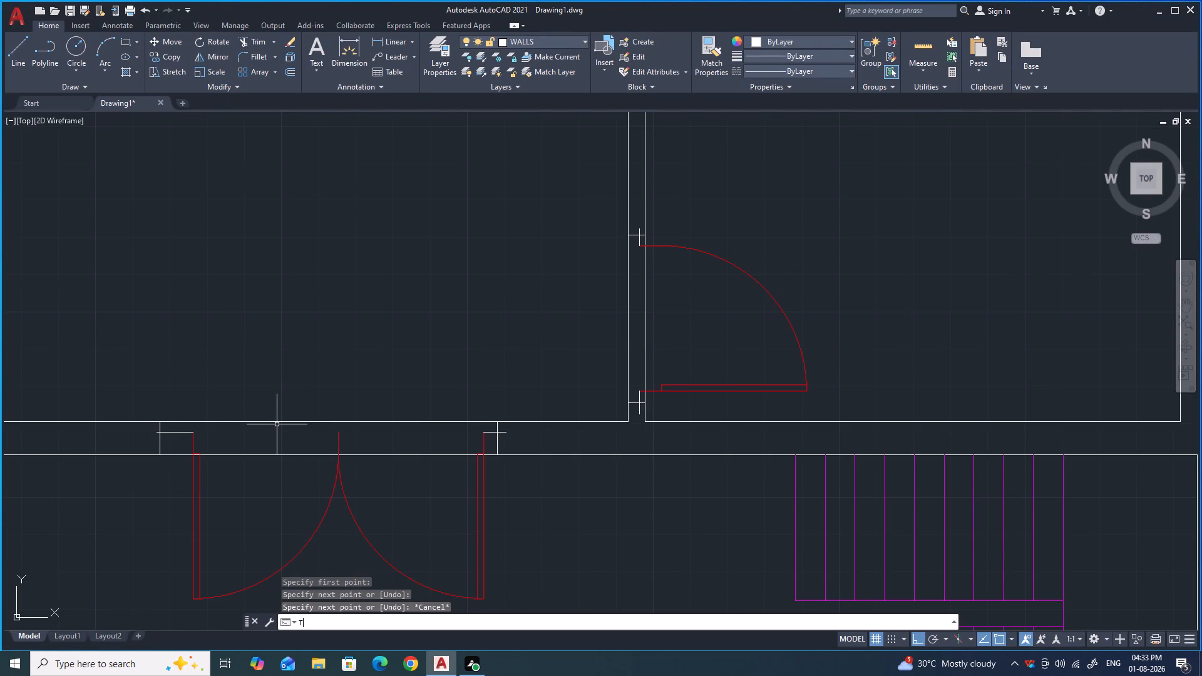
{"action": "key", "text": "r"}
{"action": "key", "text": "Return"}
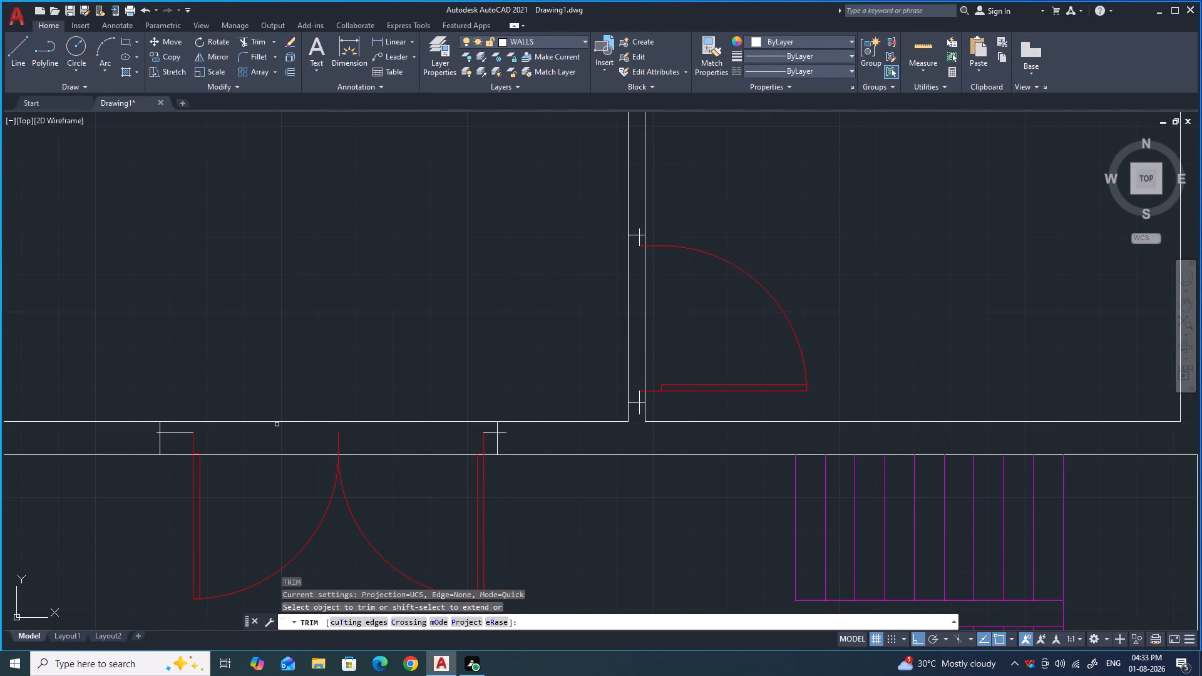
{"action": "left_click_drag", "start_coordinate": [283, 401], "coordinate": [270, 506]}
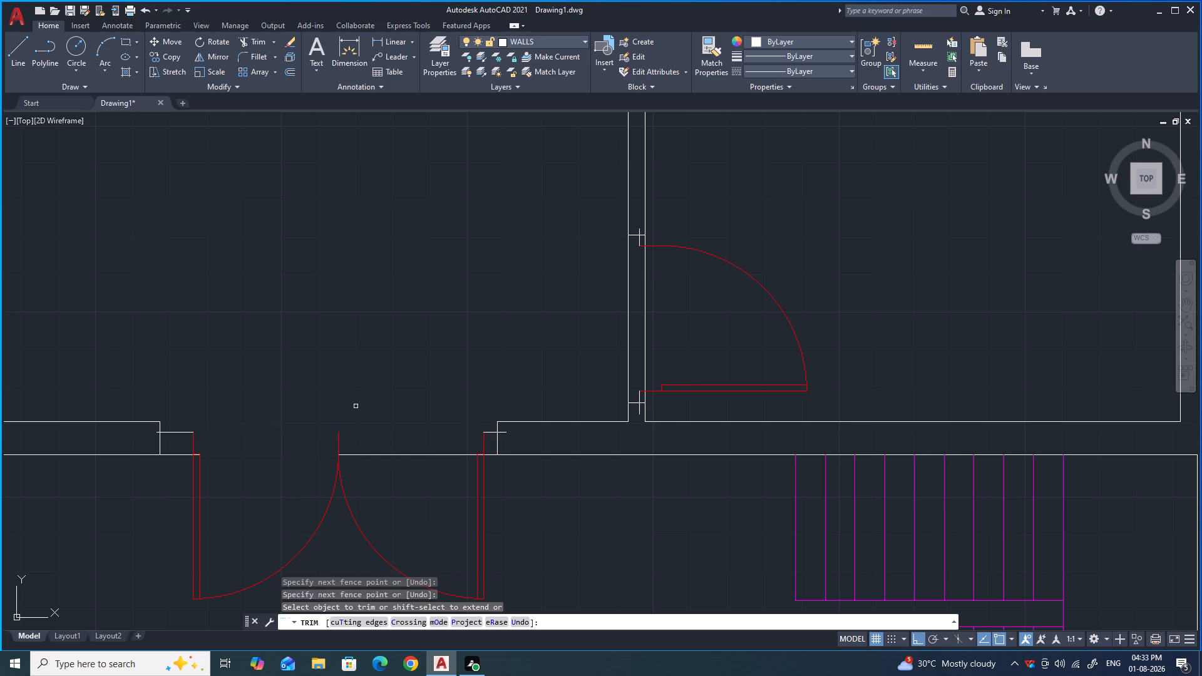
{"action": "left_click_drag", "start_coordinate": [379, 432], "coordinate": [397, 499]}
Trim the frame line overhang and the leftover wall line pieces at the double door's right jamb.
{"action": "scroll", "coordinate": [515, 441], "scroll_direction": "up", "scroll_amount": 2}
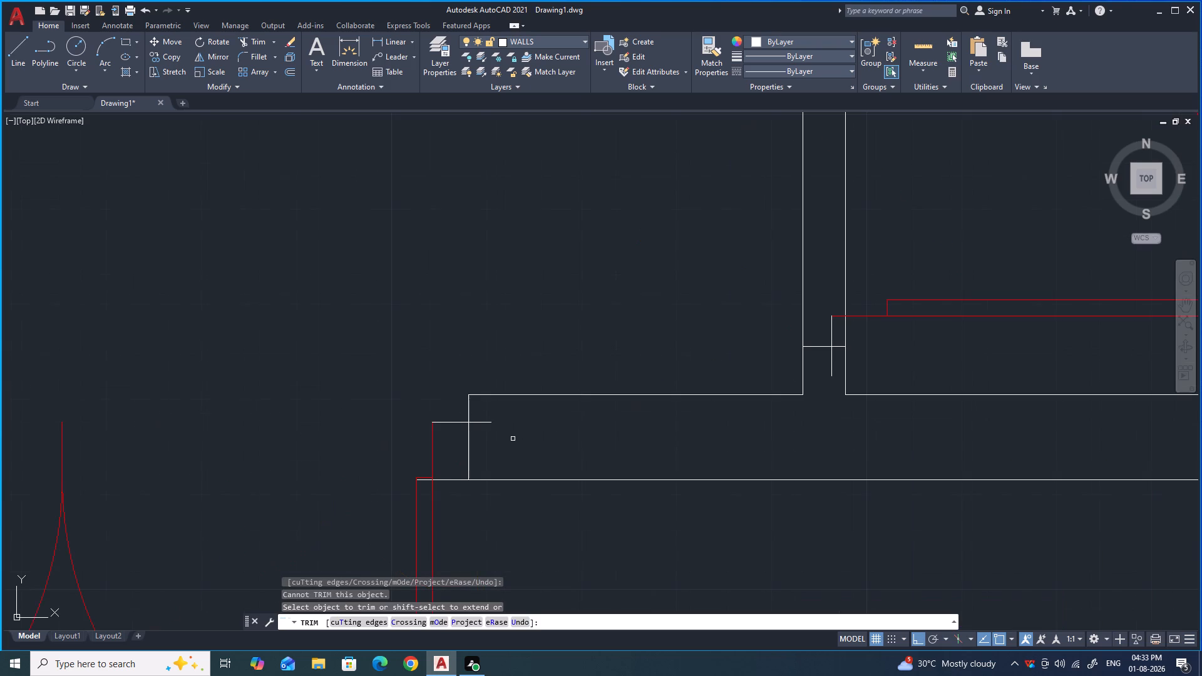
{"action": "left_click", "coordinate": [486, 421]}
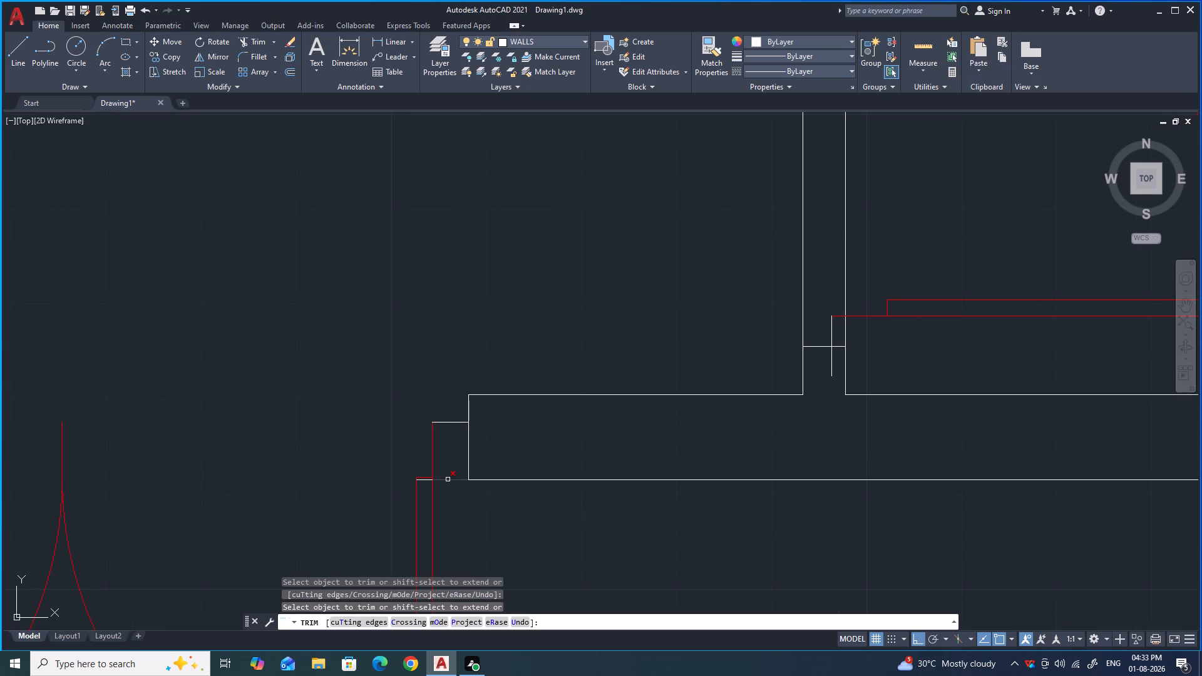
{"action": "left_click", "coordinate": [448, 479]}
{"action": "scroll", "coordinate": [420, 481], "scroll_direction": "up", "scroll_amount": 4}
{"action": "left_click_drag", "start_coordinate": [421, 480], "coordinate": [421, 488]}
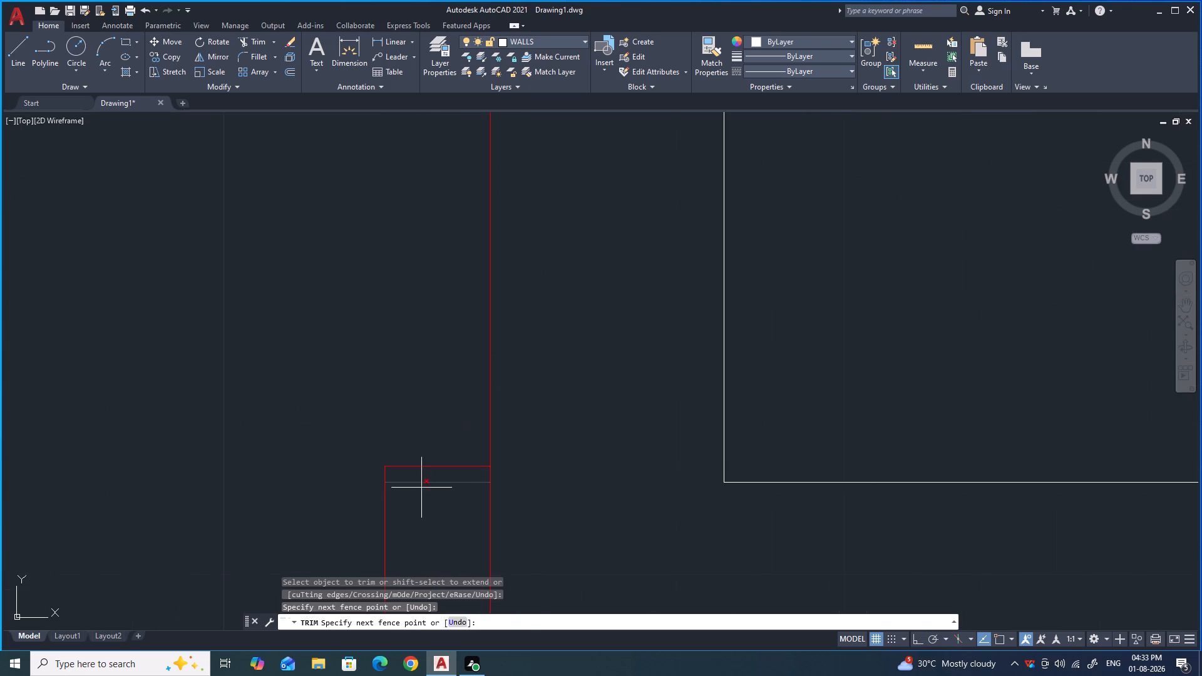
{"action": "left_click_drag", "start_coordinate": [421, 488], "coordinate": [421, 504]}
Trim the leftover wall line pieces and the frame line overhang at the double door's left jamb.
{"action": "scroll", "coordinate": [512, 424], "scroll_direction": "down", "scroll_amount": 6}
{"action": "scroll", "coordinate": [404, 404], "scroll_direction": "down", "scroll_amount": 2}
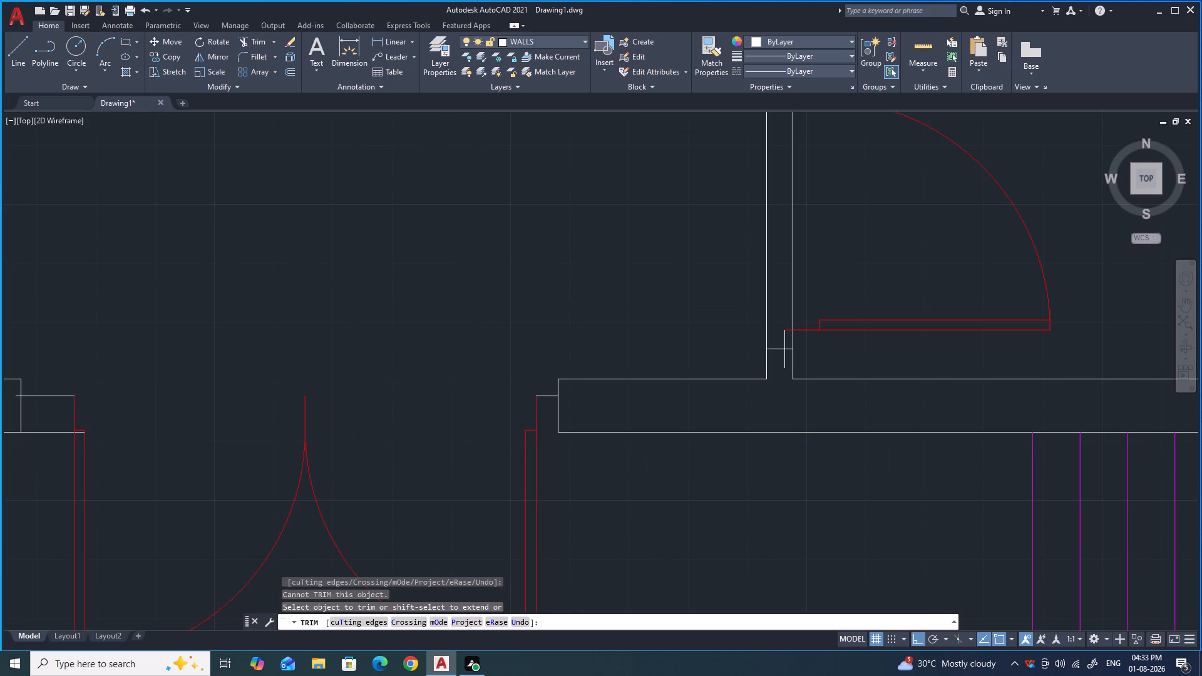
{"action": "scroll", "coordinate": [271, 407], "scroll_direction": "up", "scroll_amount": 4}
{"action": "left_click_drag", "start_coordinate": [265, 412], "coordinate": [262, 499]}
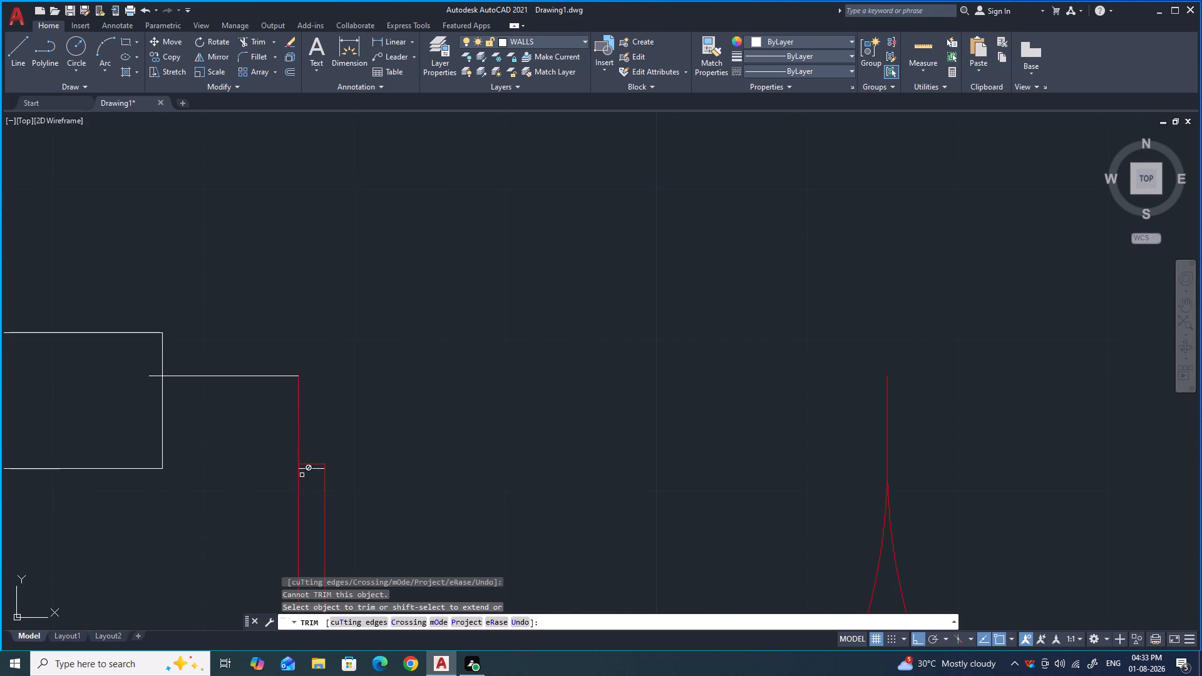
{"action": "scroll", "coordinate": [305, 471], "scroll_direction": "up", "scroll_amount": 3}
{"action": "left_click", "coordinate": [310, 466]}
{"action": "scroll", "coordinate": [441, 453], "scroll_direction": "down", "scroll_amount": 3}
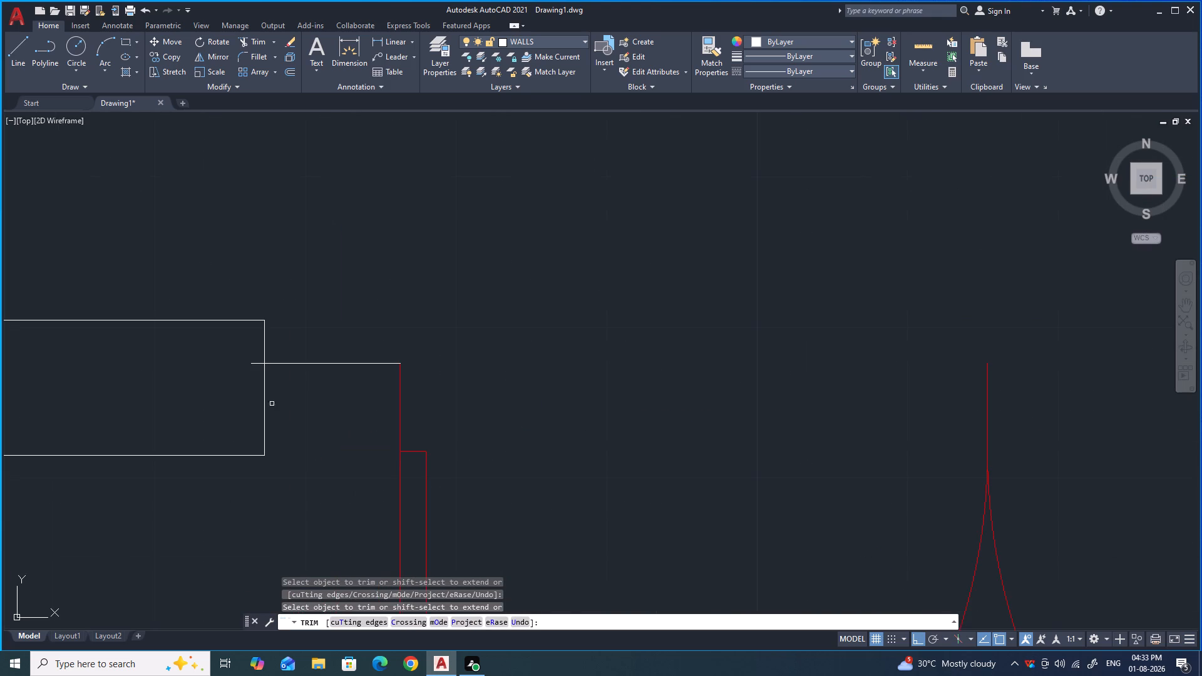
{"action": "left_click", "coordinate": [251, 364]}
Trim the vertical frame line overhang and the leftover wall piece at the lower jamb of the door above the staircase.
{"action": "scroll", "coordinate": [332, 423], "scroll_direction": "down", "scroll_amount": 3}
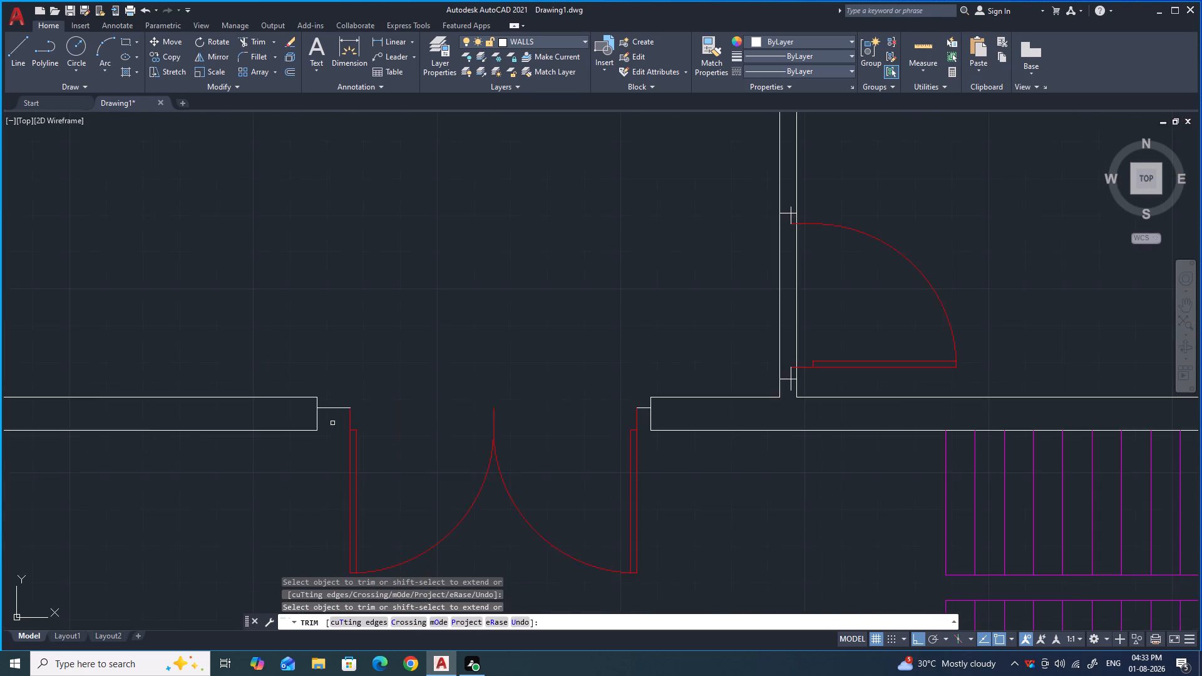
{"action": "scroll", "coordinate": [314, 415], "scroll_direction": "down", "scroll_amount": 3}
{"action": "scroll", "coordinate": [431, 407], "scroll_direction": "up", "scroll_amount": 6}
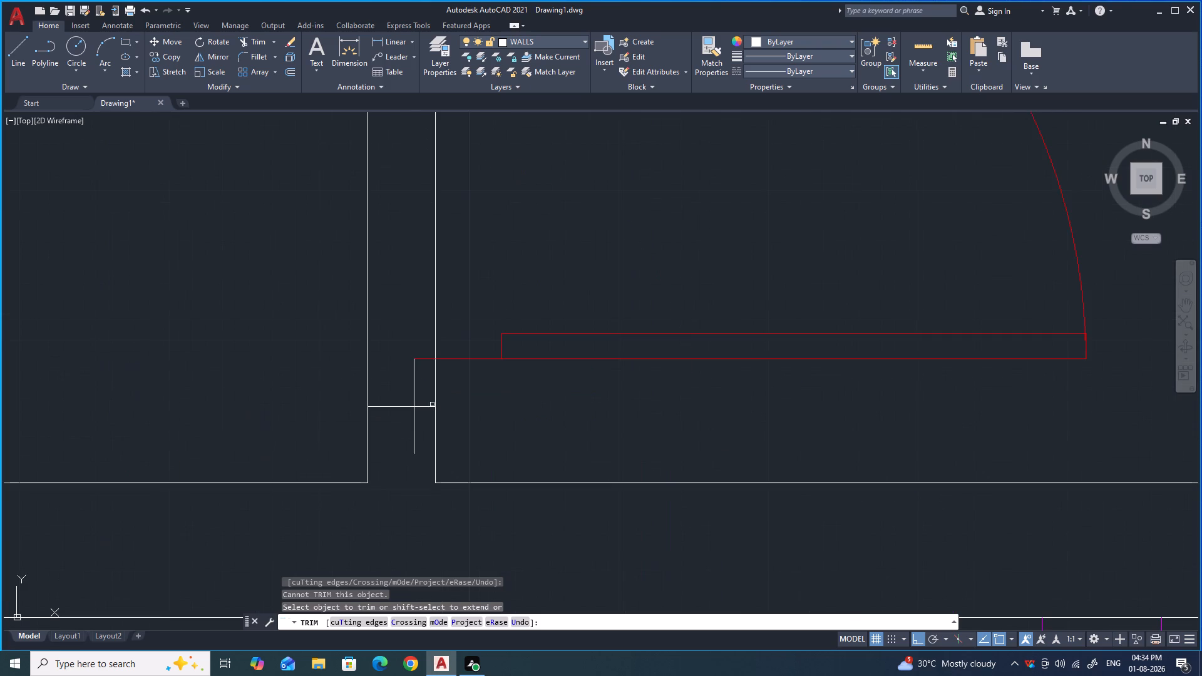
{"action": "left_click", "coordinate": [411, 437]}
{"action": "left_click", "coordinate": [418, 434]}
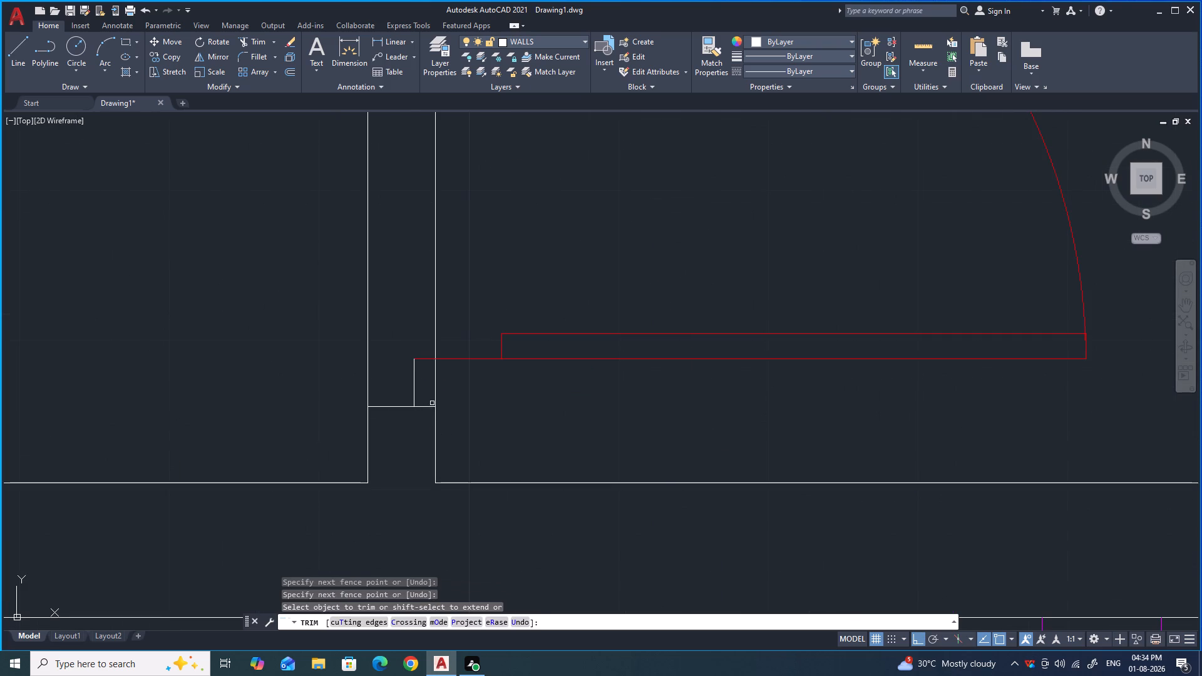
{"action": "left_click", "coordinate": [435, 392]}
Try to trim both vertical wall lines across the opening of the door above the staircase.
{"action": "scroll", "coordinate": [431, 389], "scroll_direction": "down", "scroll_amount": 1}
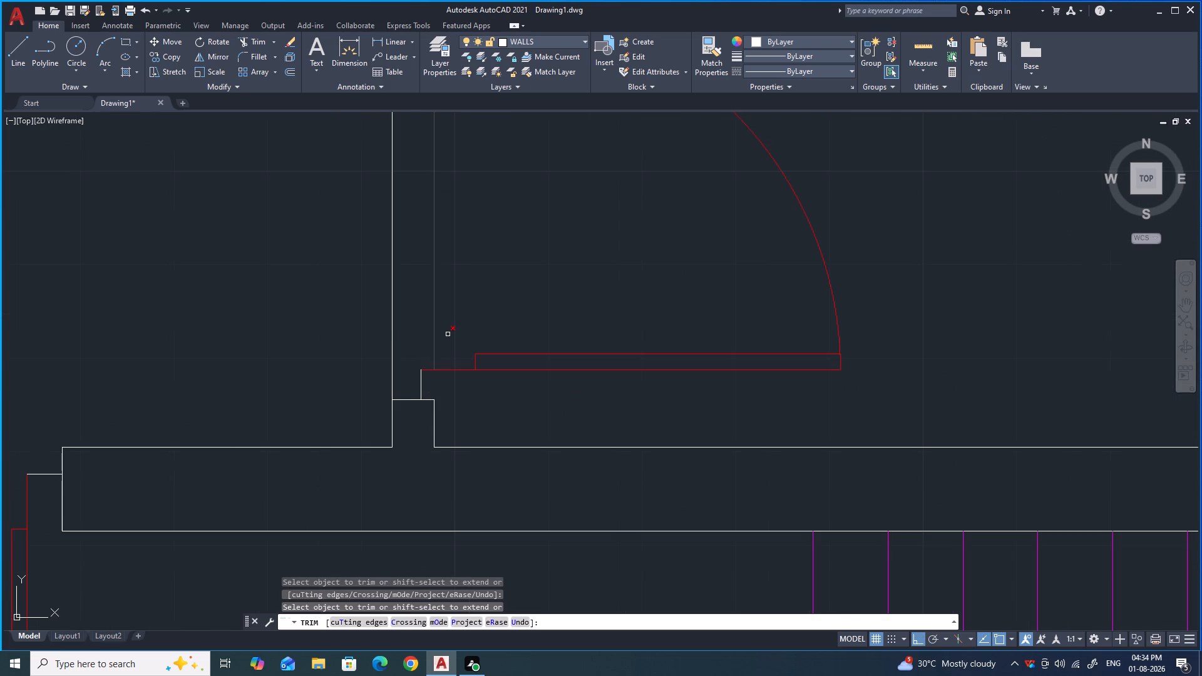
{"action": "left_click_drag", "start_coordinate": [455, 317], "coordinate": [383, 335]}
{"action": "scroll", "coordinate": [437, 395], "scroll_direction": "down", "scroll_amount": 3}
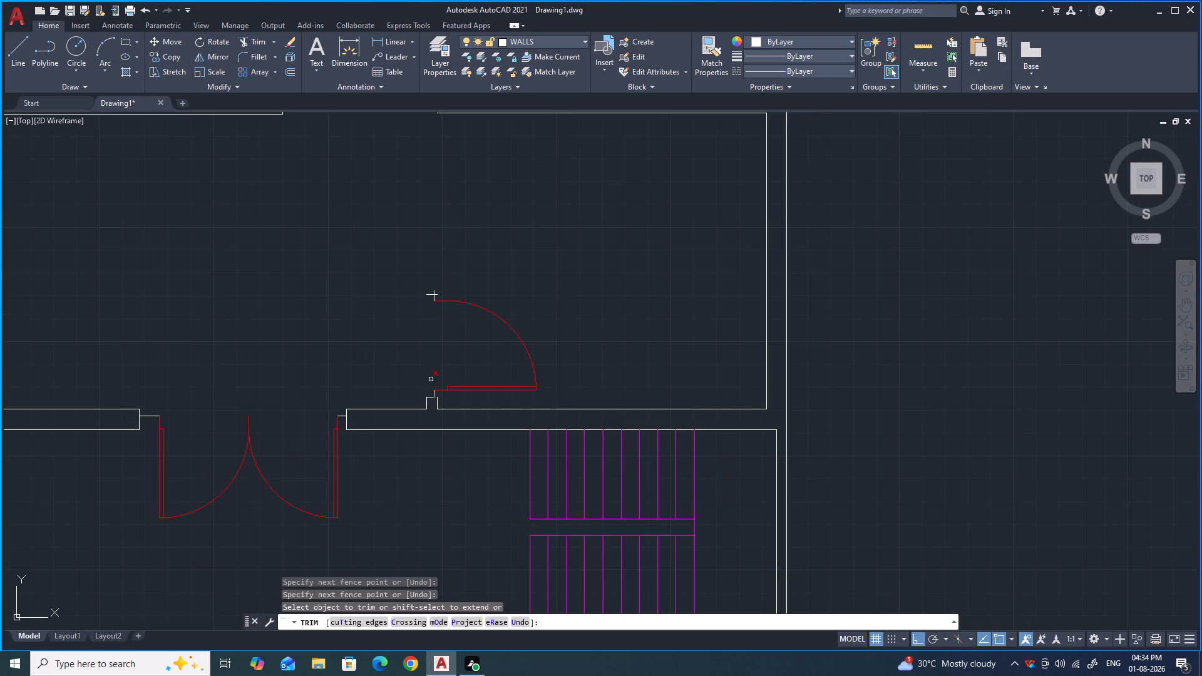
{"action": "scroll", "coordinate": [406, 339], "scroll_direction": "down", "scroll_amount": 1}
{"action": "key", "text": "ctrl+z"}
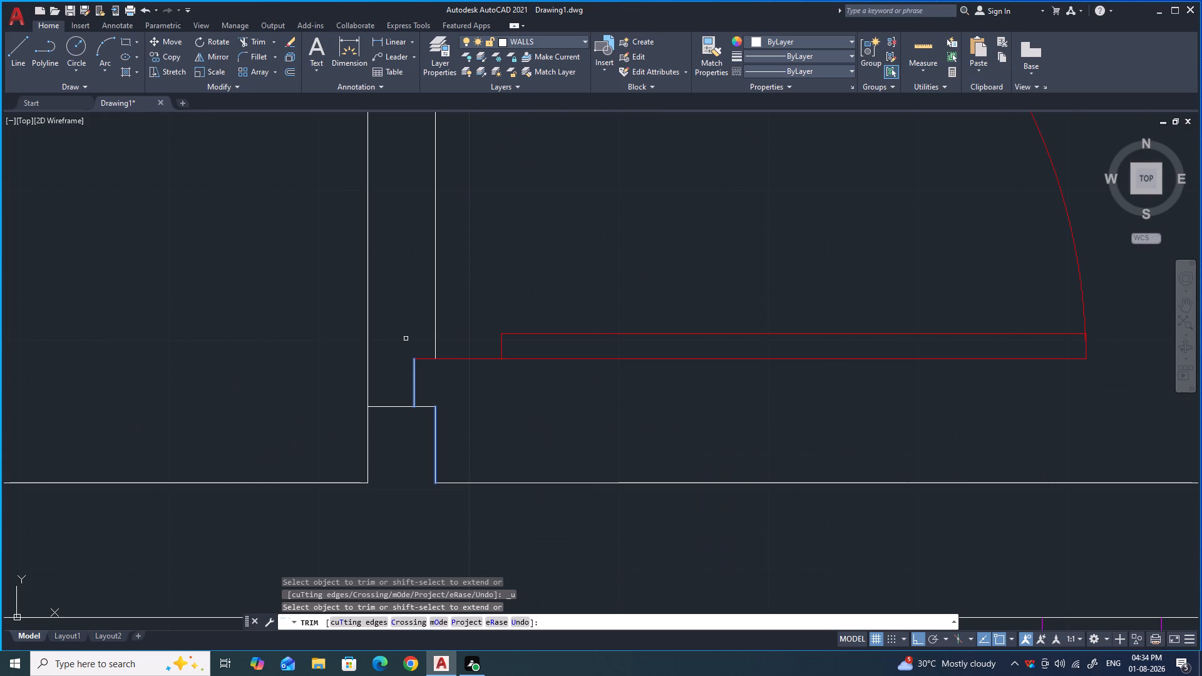
Trim both vertical wall lines across the opening above the staircase, and the frame line overhang and leftover wall piece at its upper jamb.
{"action": "scroll", "coordinate": [406, 339], "scroll_direction": "down", "scroll_amount": 4}
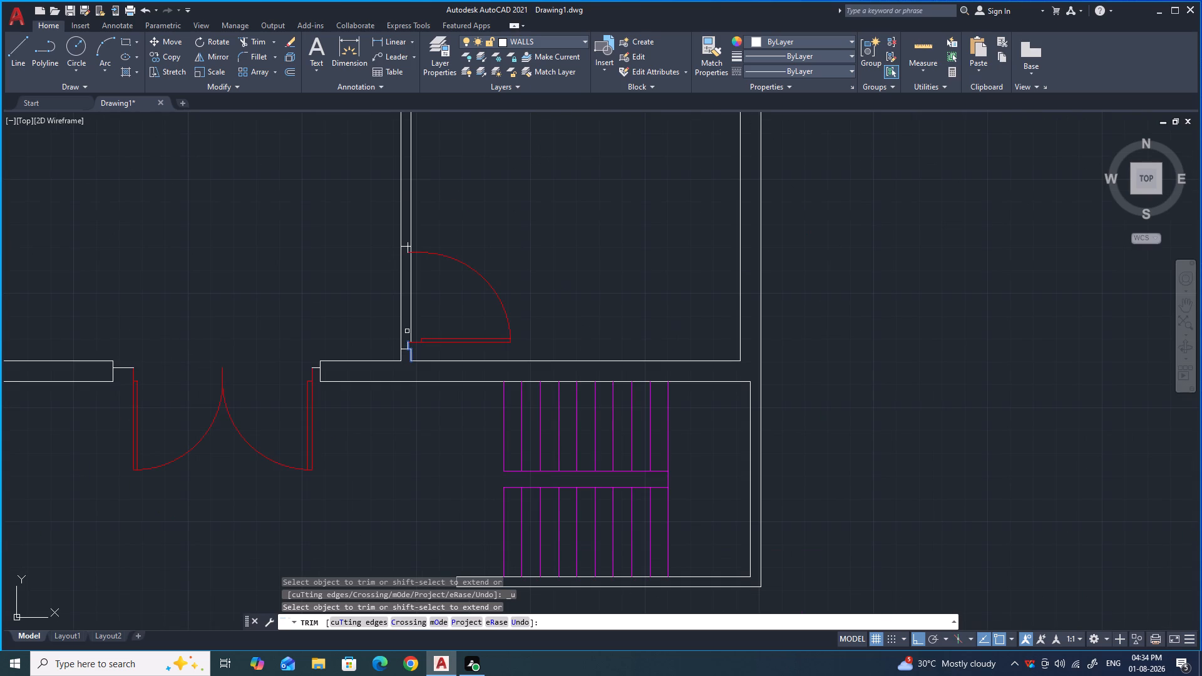
{"action": "scroll", "coordinate": [407, 345], "scroll_direction": "up", "scroll_amount": 4}
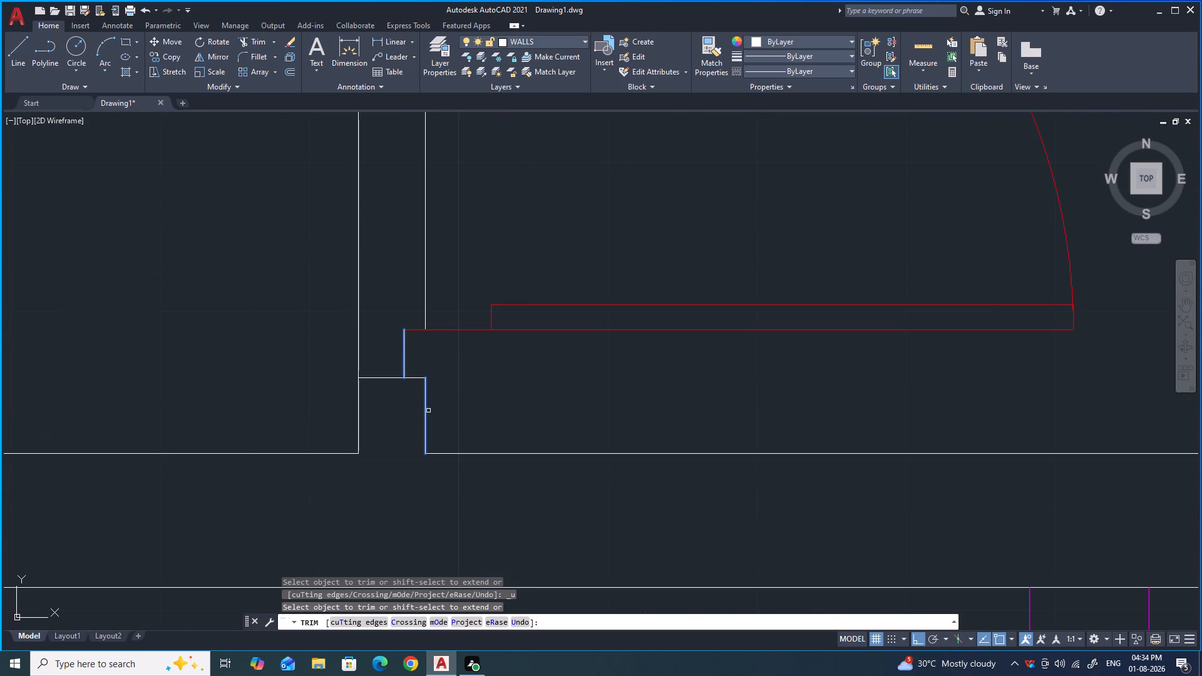
{"action": "key", "text": "Escape"}
{"action": "key", "text": "space"}
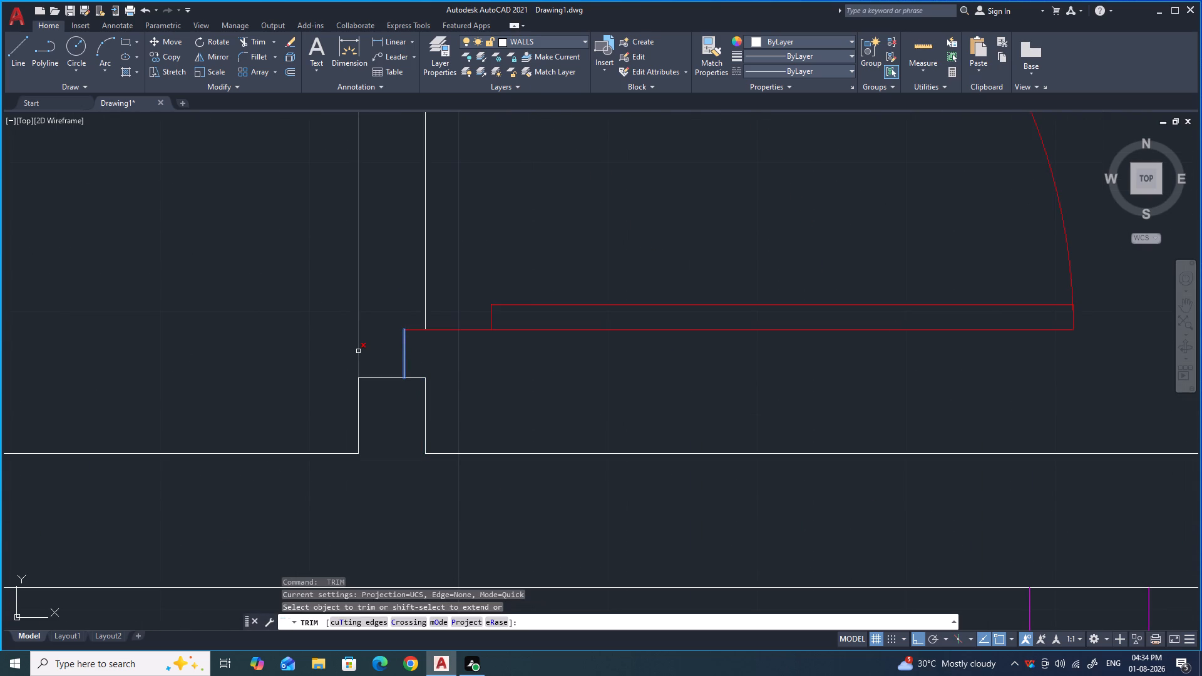
{"action": "scroll", "coordinate": [419, 421], "scroll_direction": "down", "scroll_amount": 4}
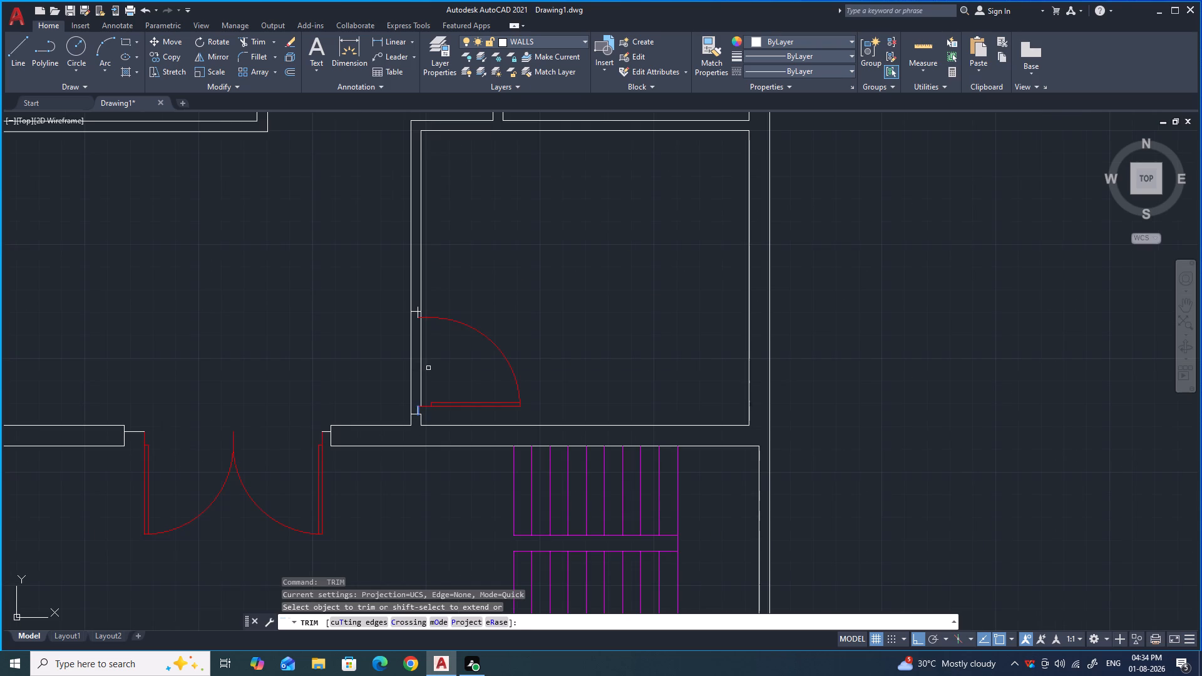
{"action": "left_click_drag", "start_coordinate": [431, 366], "coordinate": [391, 372]}
{"action": "scroll", "coordinate": [424, 313], "scroll_direction": "up", "scroll_amount": 3}
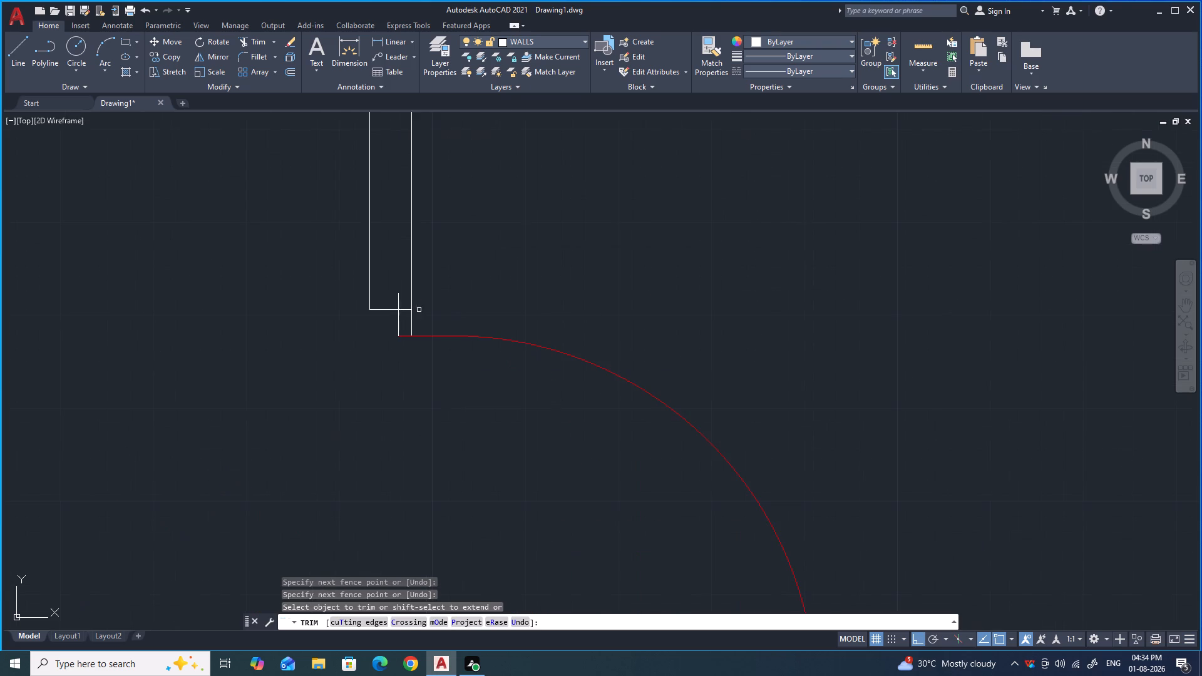
{"action": "scroll", "coordinate": [406, 314], "scroll_direction": "up", "scroll_amount": 3}
{"action": "left_click", "coordinate": [374, 272]}
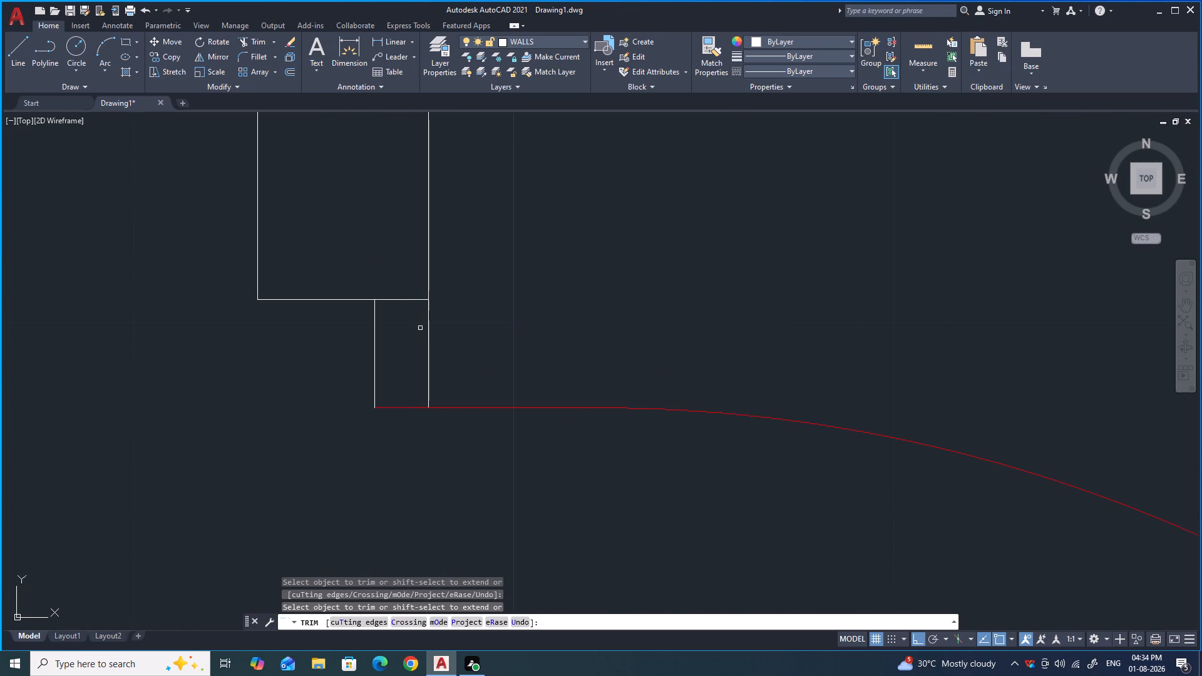
{"action": "left_click", "coordinate": [428, 335]}
Trim both wall lines across the upper-right room's door opening in the vertical wall, and the frame line overhangs at both jambs.
{"action": "scroll", "coordinate": [464, 294], "scroll_direction": "down", "scroll_amount": 6}
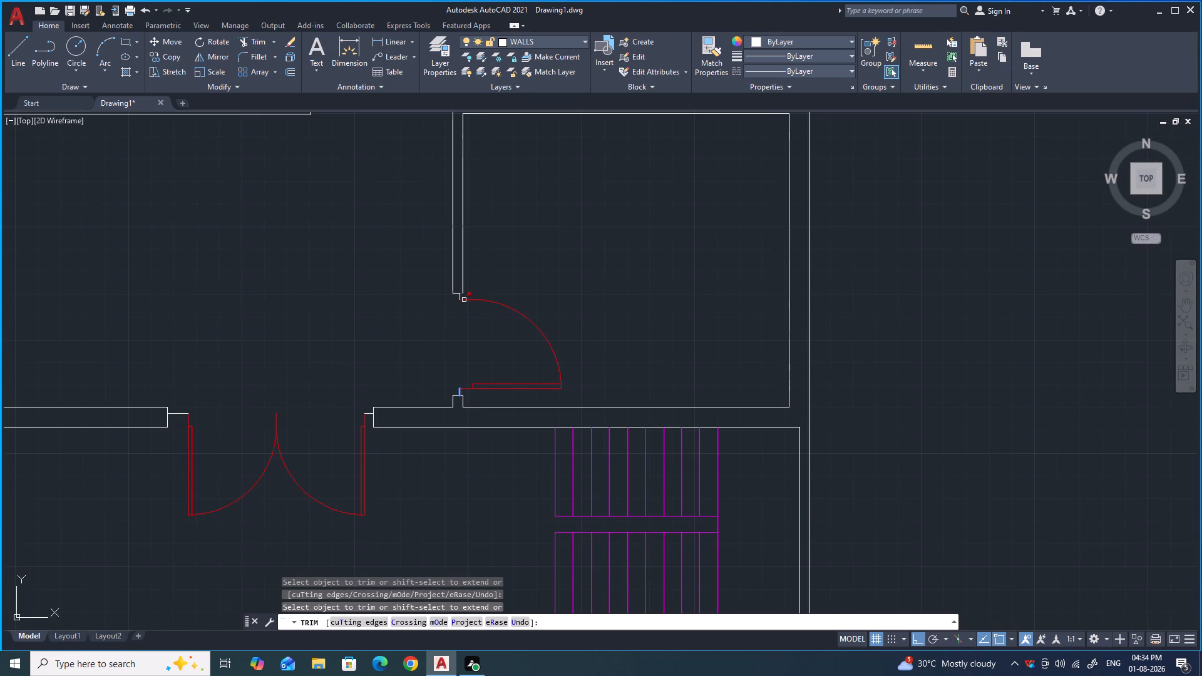
{"action": "scroll", "coordinate": [448, 376], "scroll_direction": "down", "scroll_amount": 1}
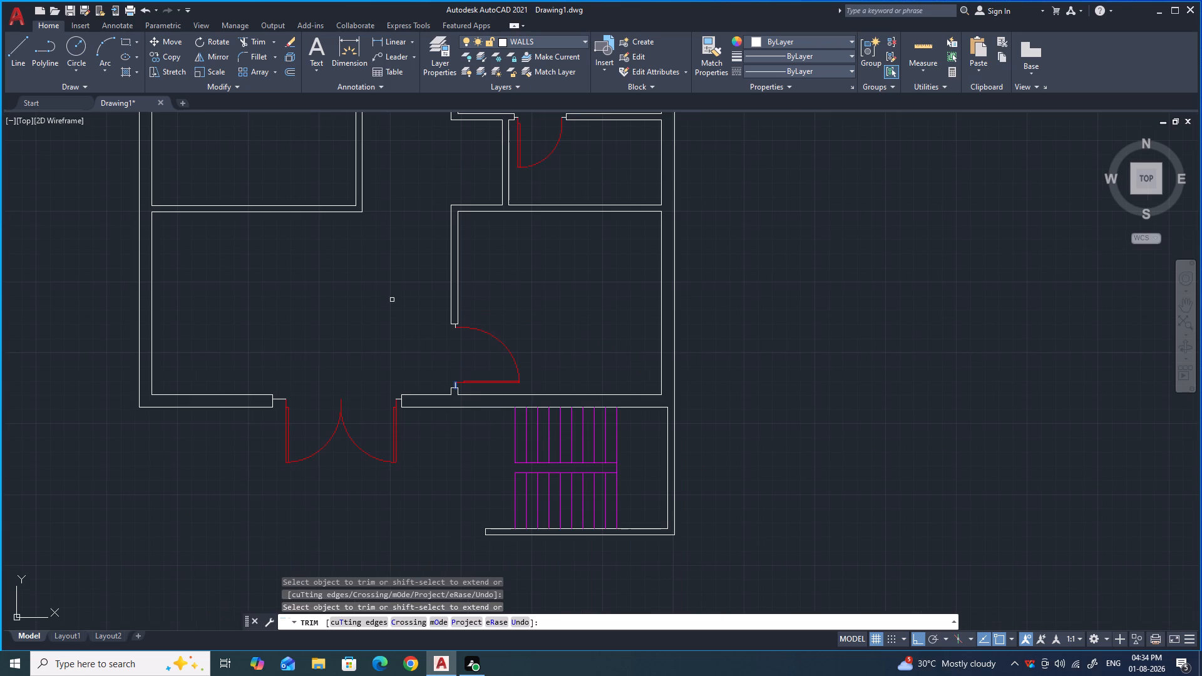
{"action": "scroll", "coordinate": [392, 312], "scroll_direction": "down", "scroll_amount": 3}
{"action": "scroll", "coordinate": [420, 274], "scroll_direction": "up", "scroll_amount": 3}
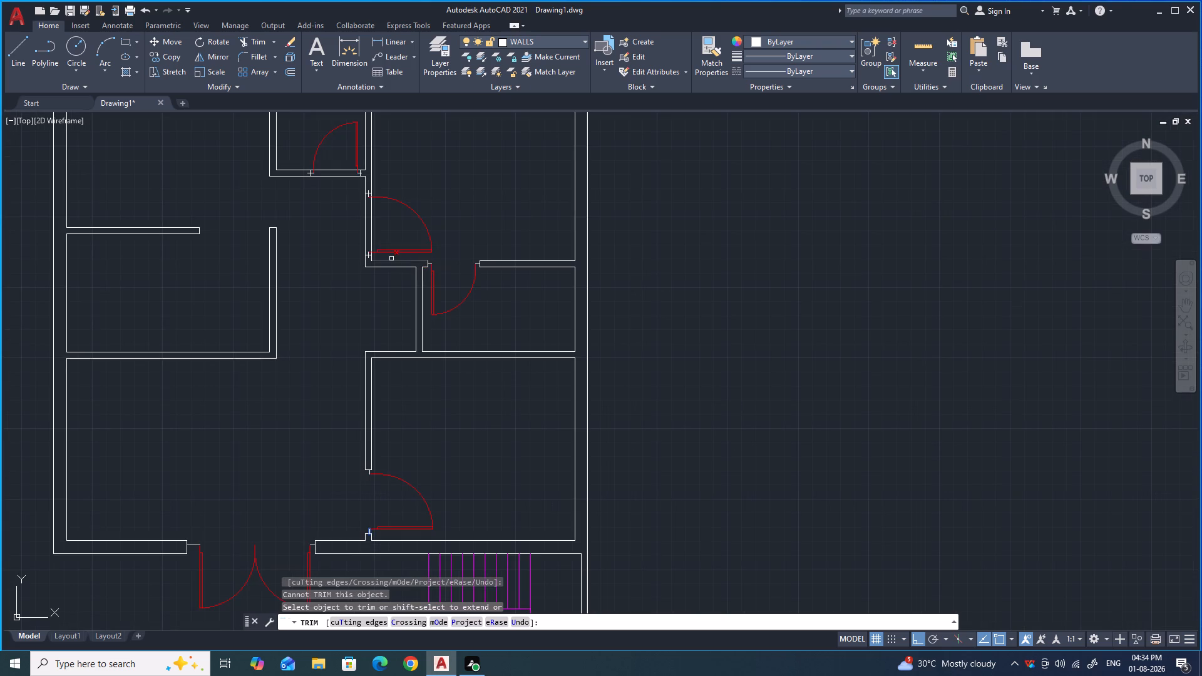
{"action": "scroll", "coordinate": [383, 255], "scroll_direction": "up", "scroll_amount": 4}
{"action": "left_click", "coordinate": [303, 272]}
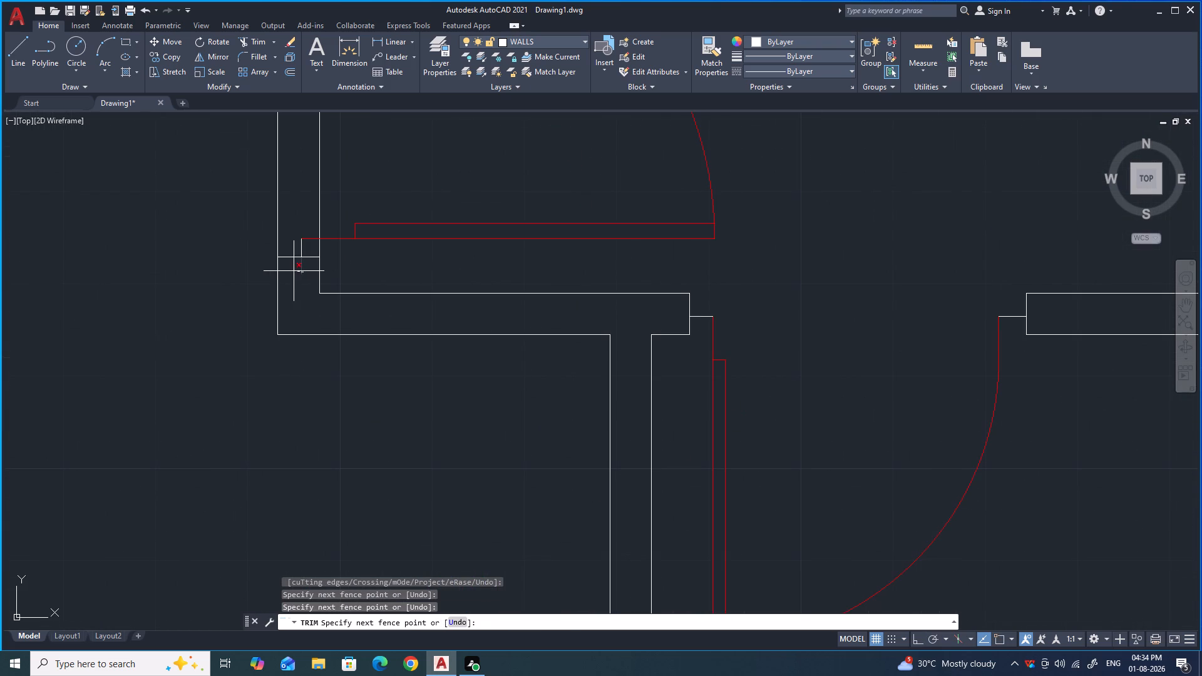
{"action": "left_click", "coordinate": [294, 271]}
{"action": "scroll", "coordinate": [312, 293], "scroll_direction": "down", "scroll_amount": 3}
{"action": "left_click_drag", "start_coordinate": [323, 236], "coordinate": [271, 246]}
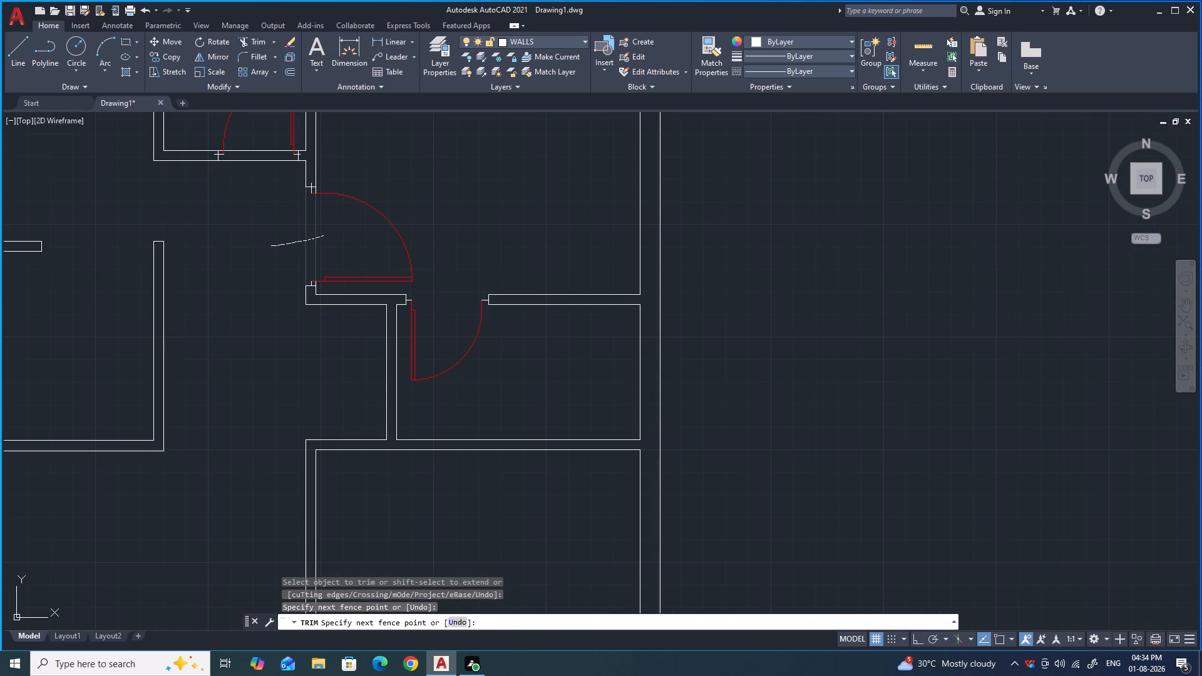
{"action": "scroll", "coordinate": [315, 181], "scroll_direction": "up", "scroll_amount": 6}
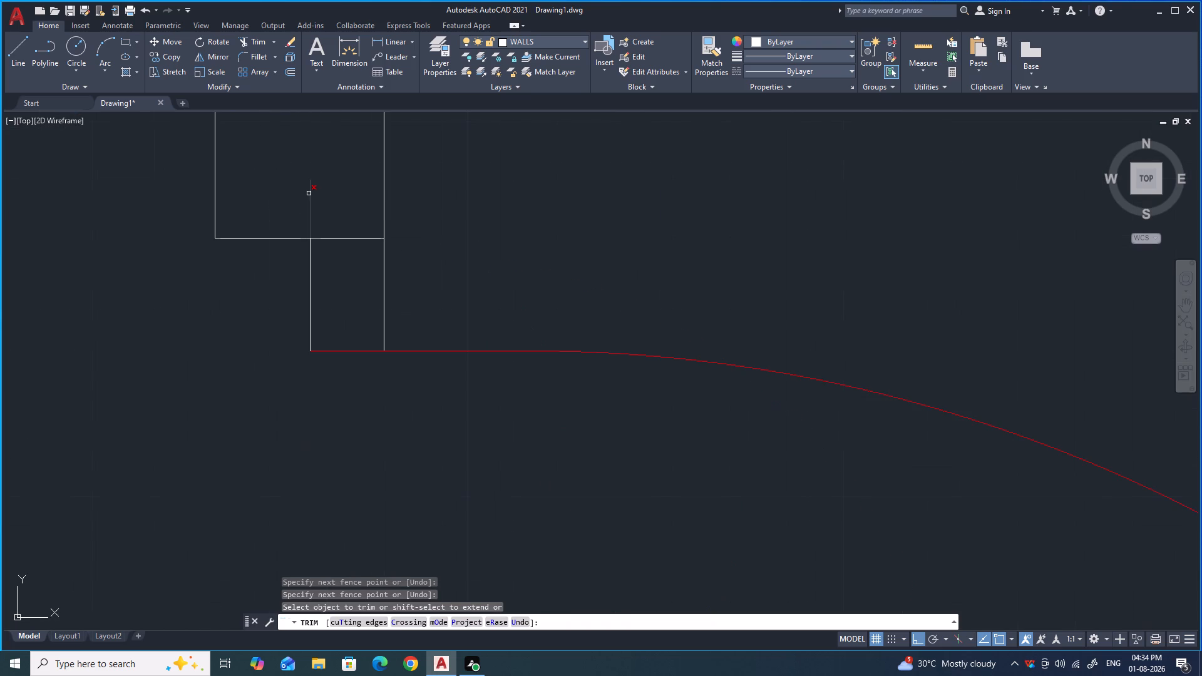
{"action": "left_click", "coordinate": [309, 193]}
{"action": "left_click", "coordinate": [384, 286]}
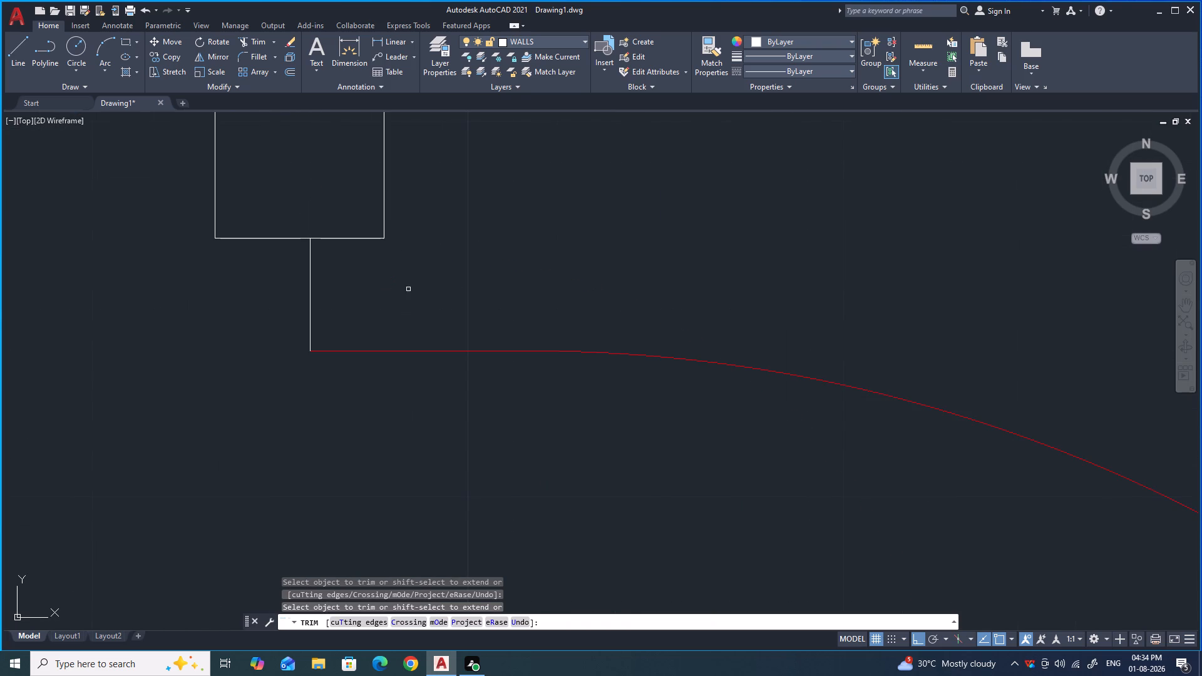
Trim the frame line overhang and the upper wall line piece at the right jamb of the small top room's door.
{"action": "scroll", "coordinate": [458, 286], "scroll_direction": "down", "scroll_amount": 6}
{"action": "scroll", "coordinate": [424, 268], "scroll_direction": "up", "scroll_amount": 3}
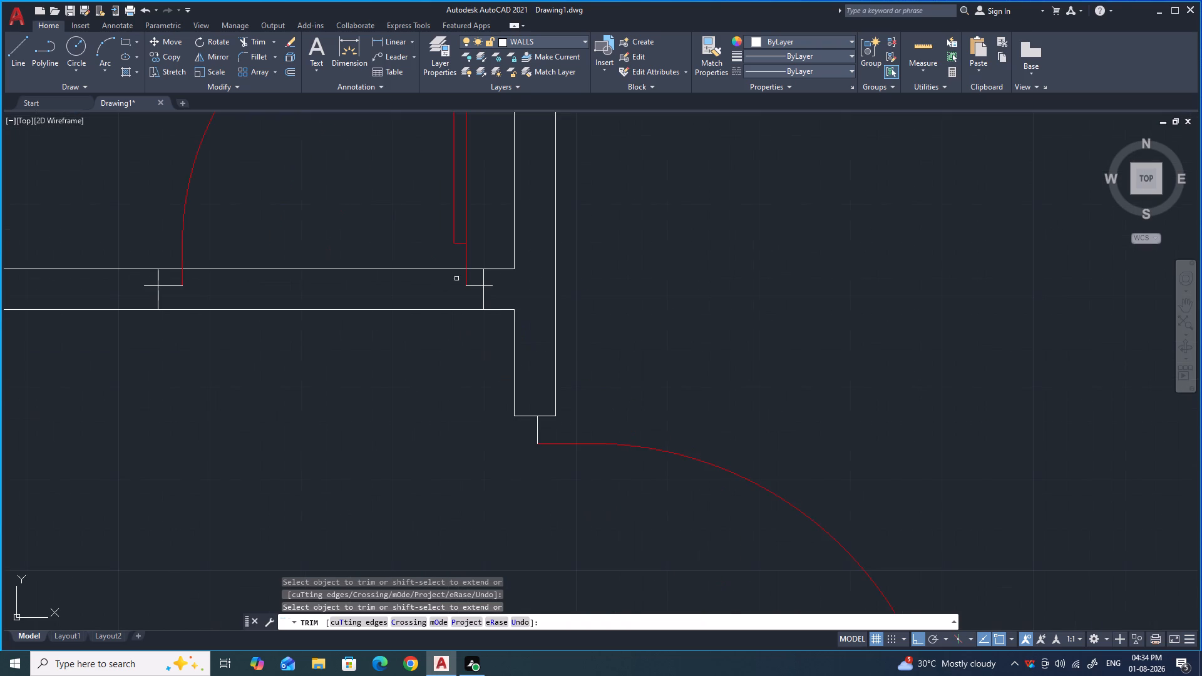
{"action": "scroll", "coordinate": [476, 281], "scroll_direction": "up", "scroll_amount": 3}
{"action": "left_click", "coordinate": [511, 303]}
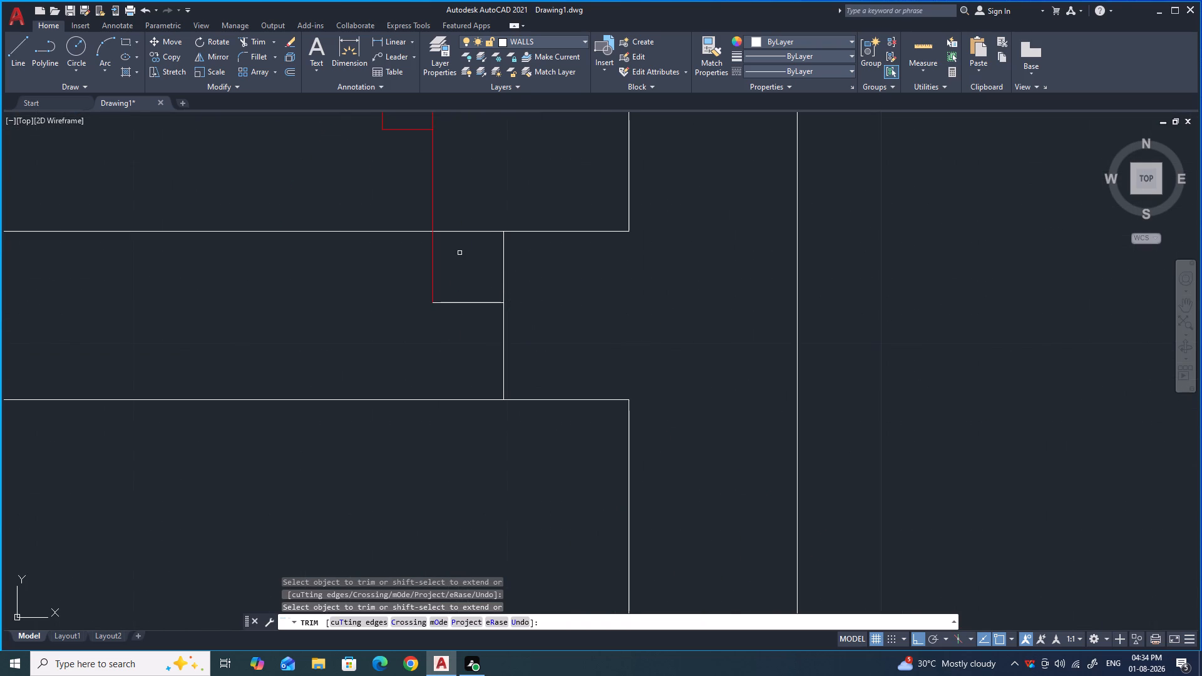
{"action": "left_click", "coordinate": [462, 233]}
Trim both wall lines across the small top room's door opening, and the leftover piece and frame line overhang at its left jamb.
{"action": "scroll", "coordinate": [509, 310], "scroll_direction": "down", "scroll_amount": 3}
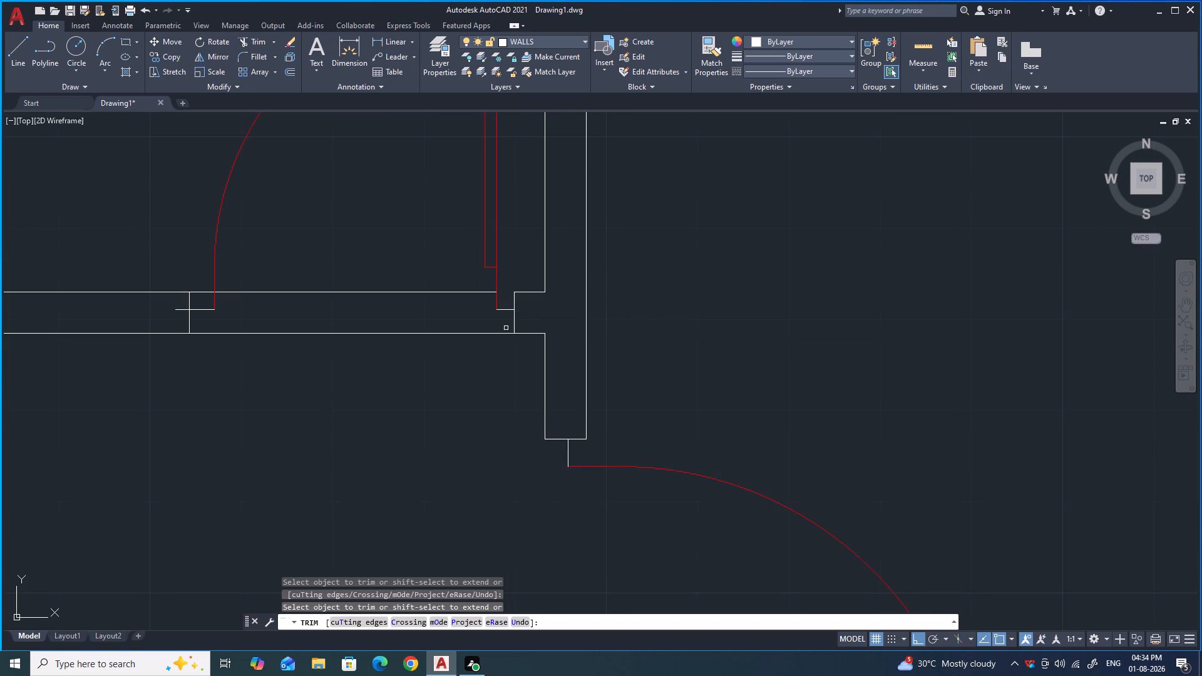
{"action": "scroll", "coordinate": [479, 328], "scroll_direction": "down", "scroll_amount": 1}
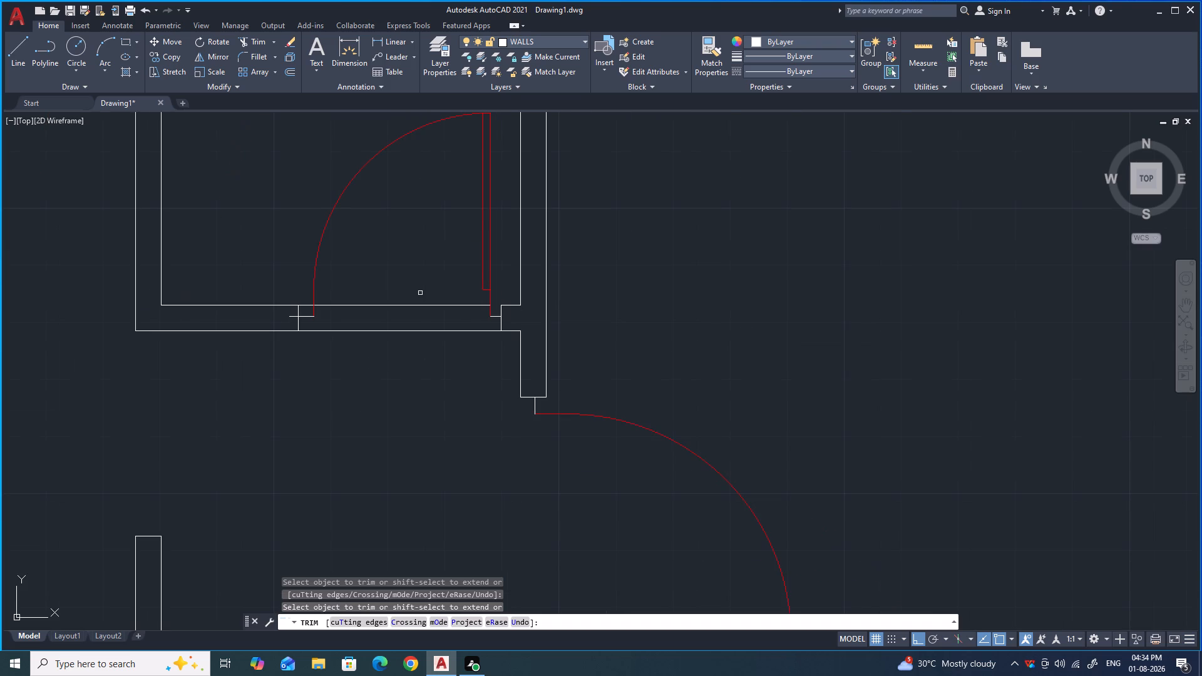
{"action": "left_click_drag", "start_coordinate": [421, 280], "coordinate": [413, 359]}
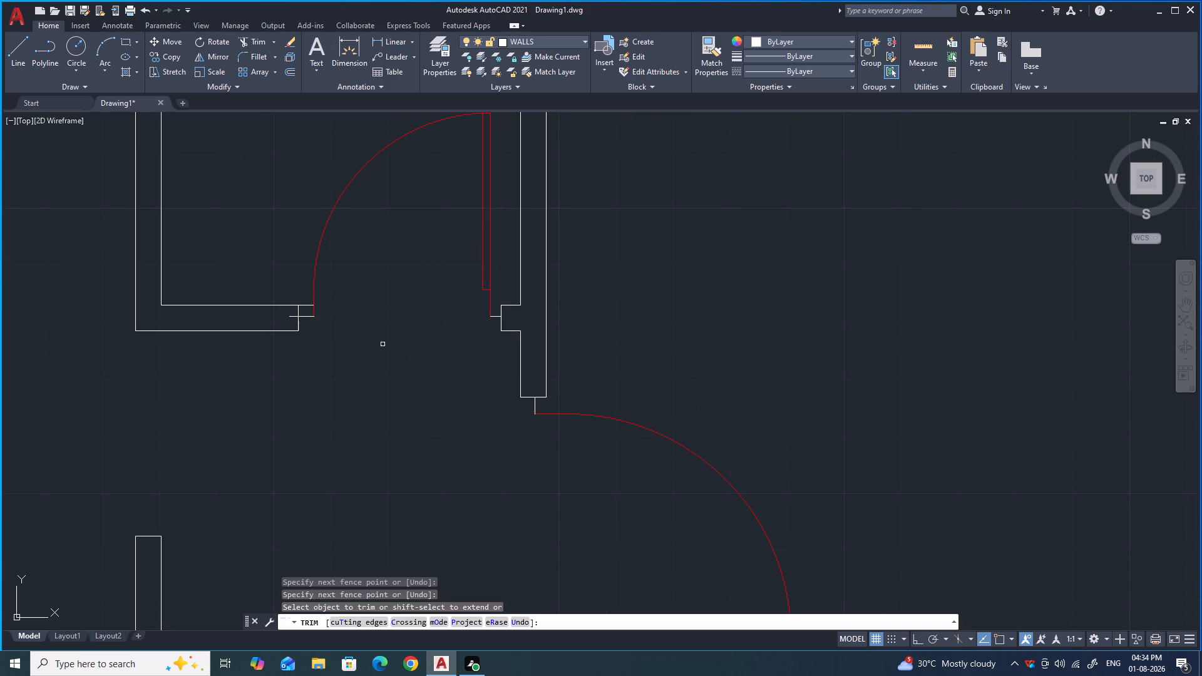
{"action": "left_click", "coordinate": [306, 306]}
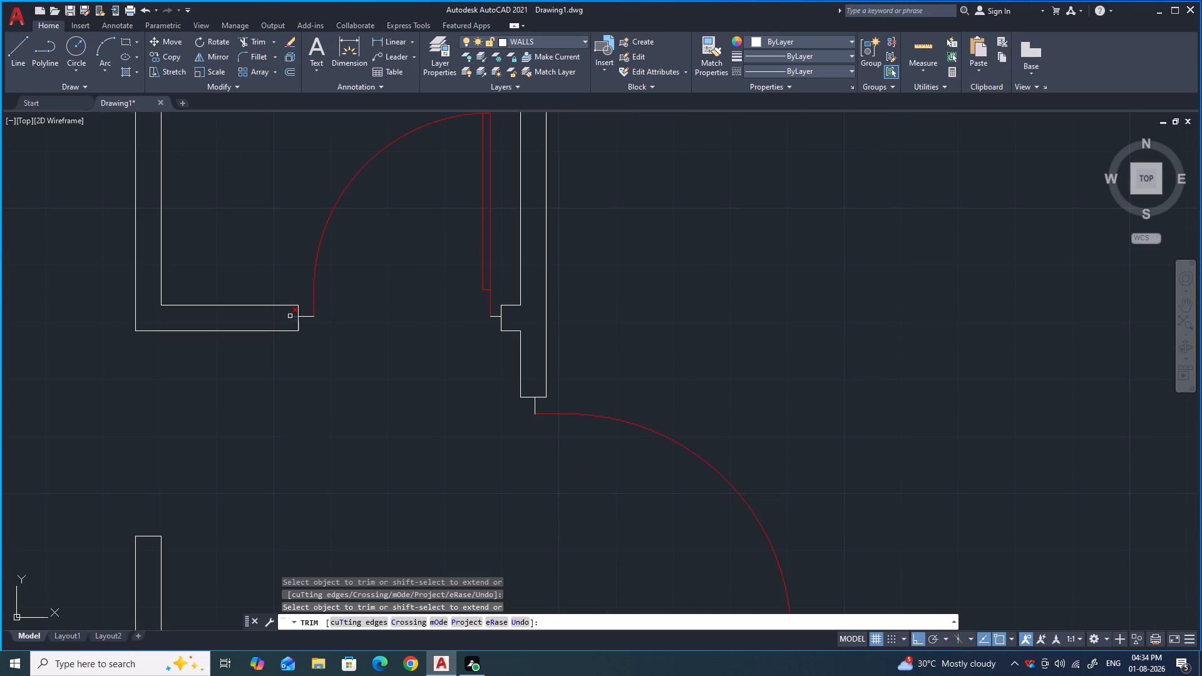
{"action": "left_click", "coordinate": [290, 317]}
{"action": "scroll", "coordinate": [391, 345], "scroll_direction": "down", "scroll_amount": 3}
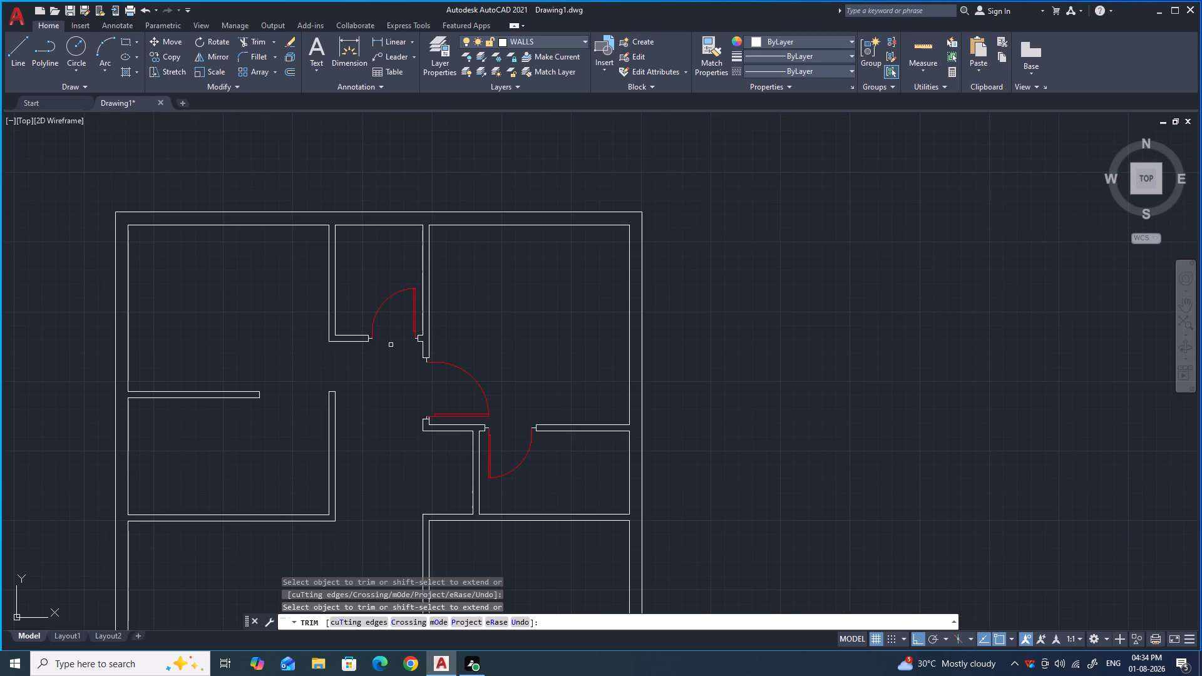
{"action": "scroll", "coordinate": [387, 331], "scroll_direction": "down", "scroll_amount": 3}
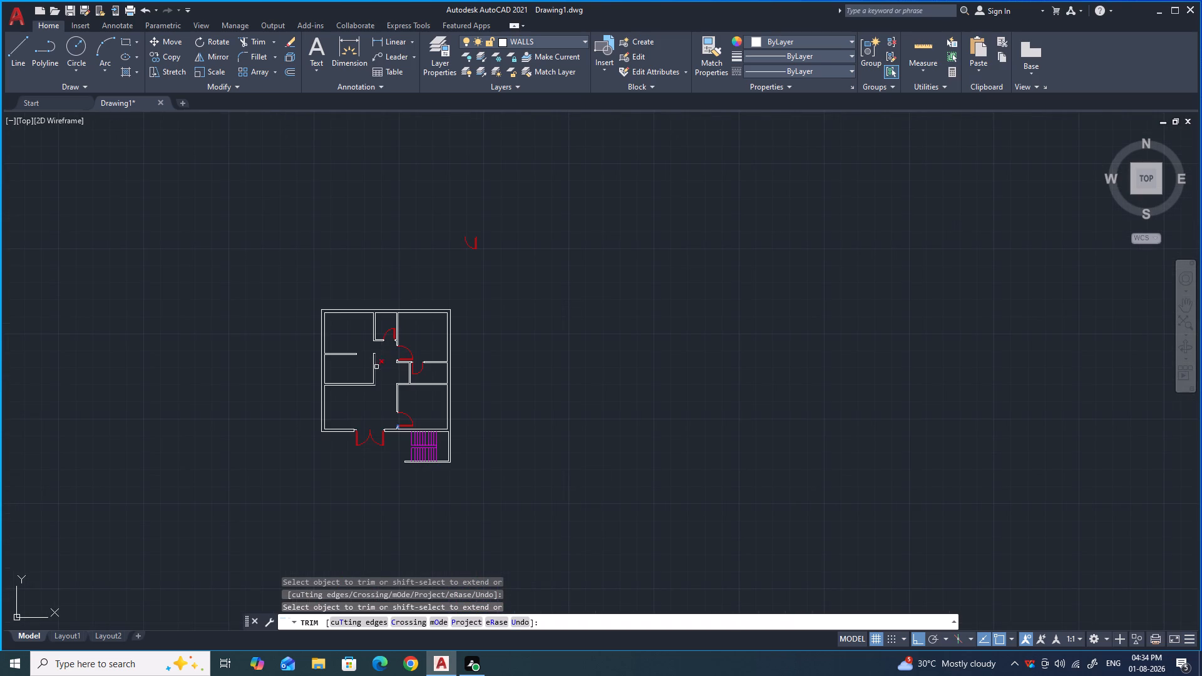
{"action": "scroll", "coordinate": [361, 354], "scroll_direction": "up", "scroll_amount": 3}
{"action": "key", "text": "Escape"}
Inspect the trimmed door openings across the plan, including the lower jamb of the door above the staircase.
{"action": "scroll", "coordinate": [359, 341], "scroll_direction": "down", "scroll_amount": 2}
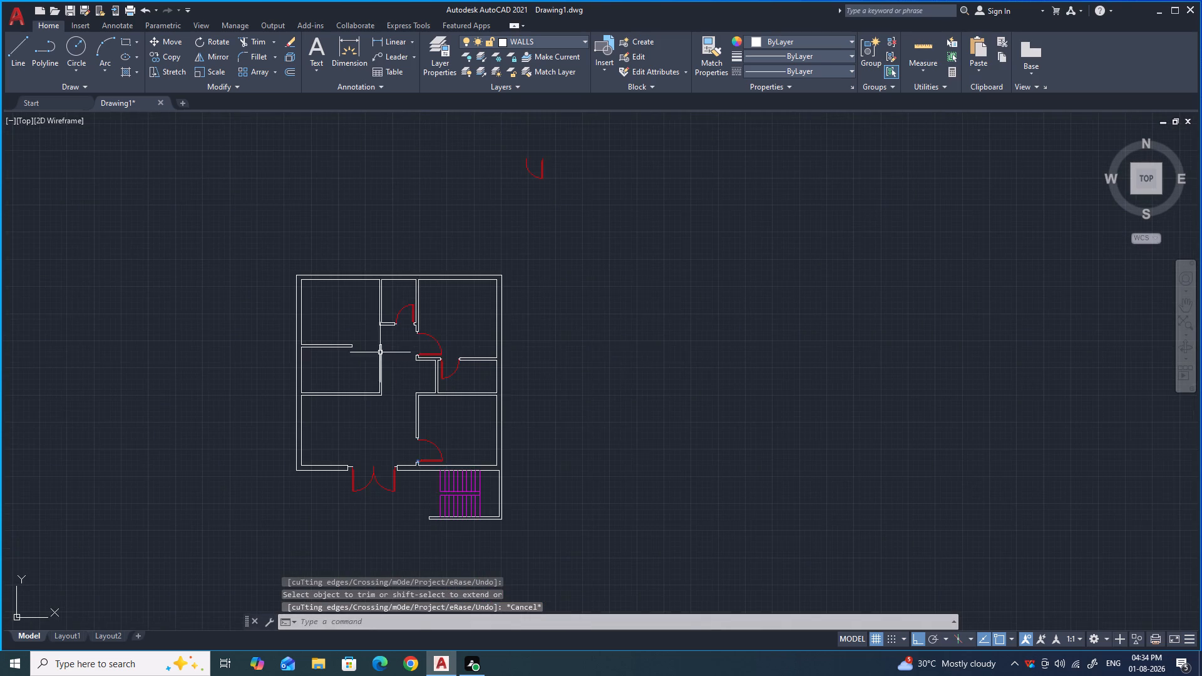
{"action": "scroll", "coordinate": [369, 337], "scroll_direction": "down", "scroll_amount": 1}
{"action": "scroll", "coordinate": [364, 367], "scroll_direction": "up", "scroll_amount": 1}
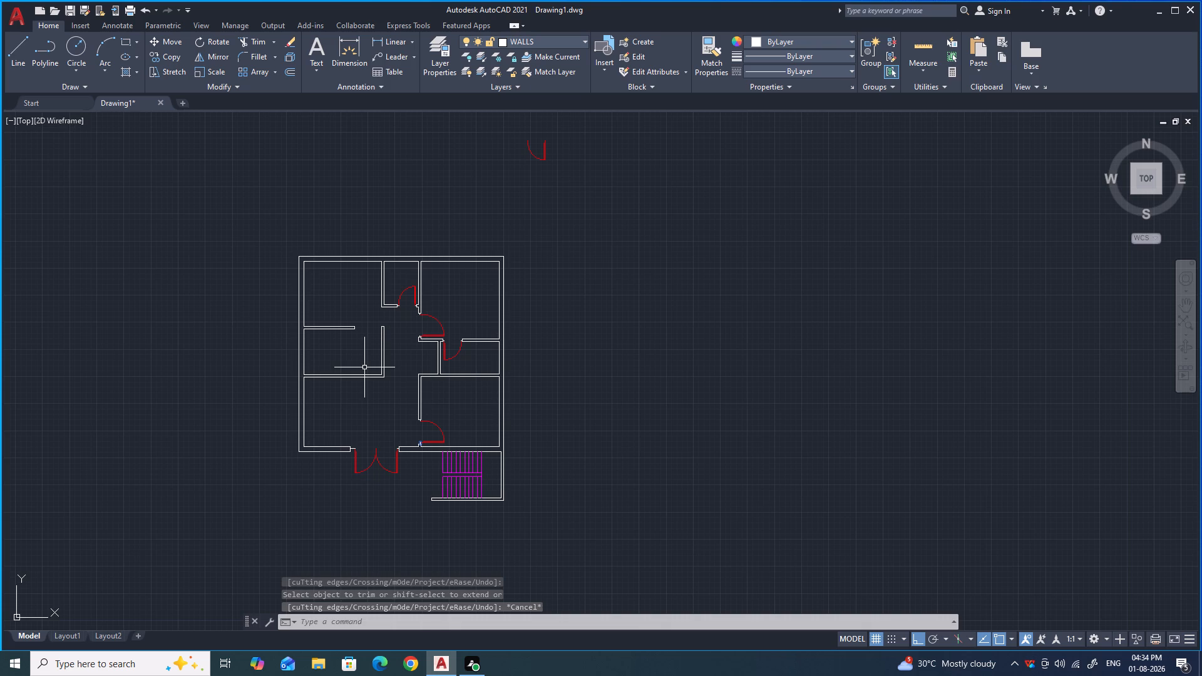
{"action": "scroll", "coordinate": [421, 451], "scroll_direction": "up", "scroll_amount": 6}
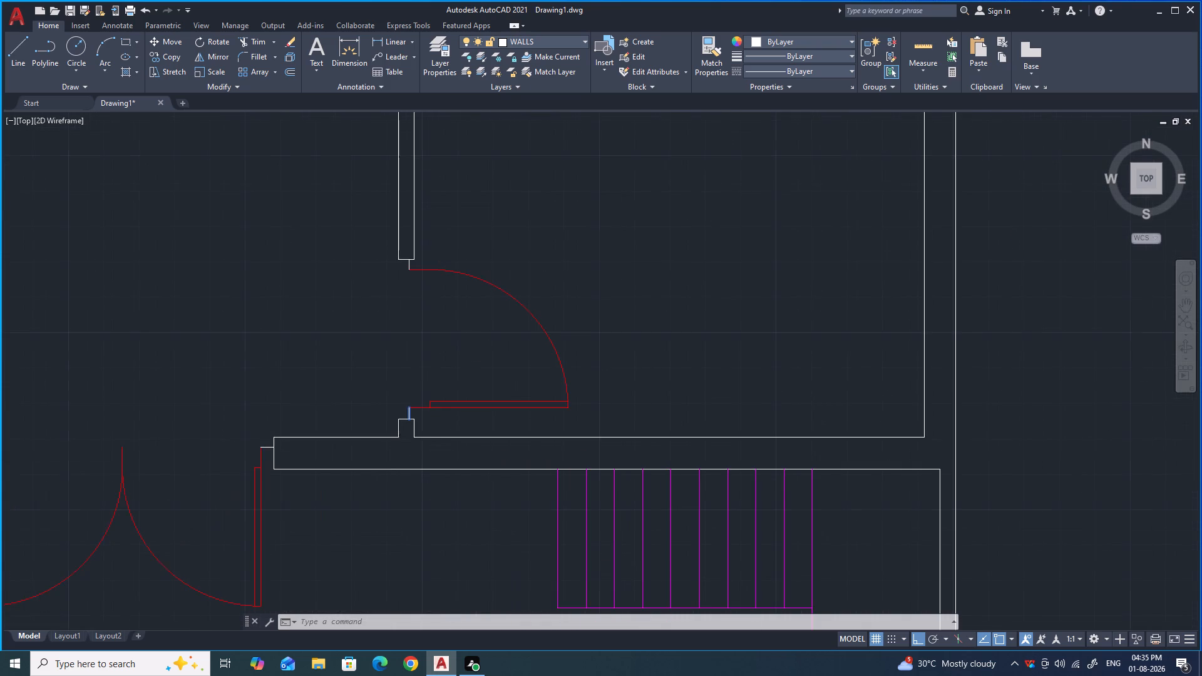
{"action": "scroll", "coordinate": [420, 429], "scroll_direction": "up", "scroll_amount": 1}
{"action": "left_click_drag", "start_coordinate": [432, 427], "coordinate": [418, 408]}
{"action": "left_click", "coordinate": [321, 342]}
{"action": "key", "text": "Escape"}
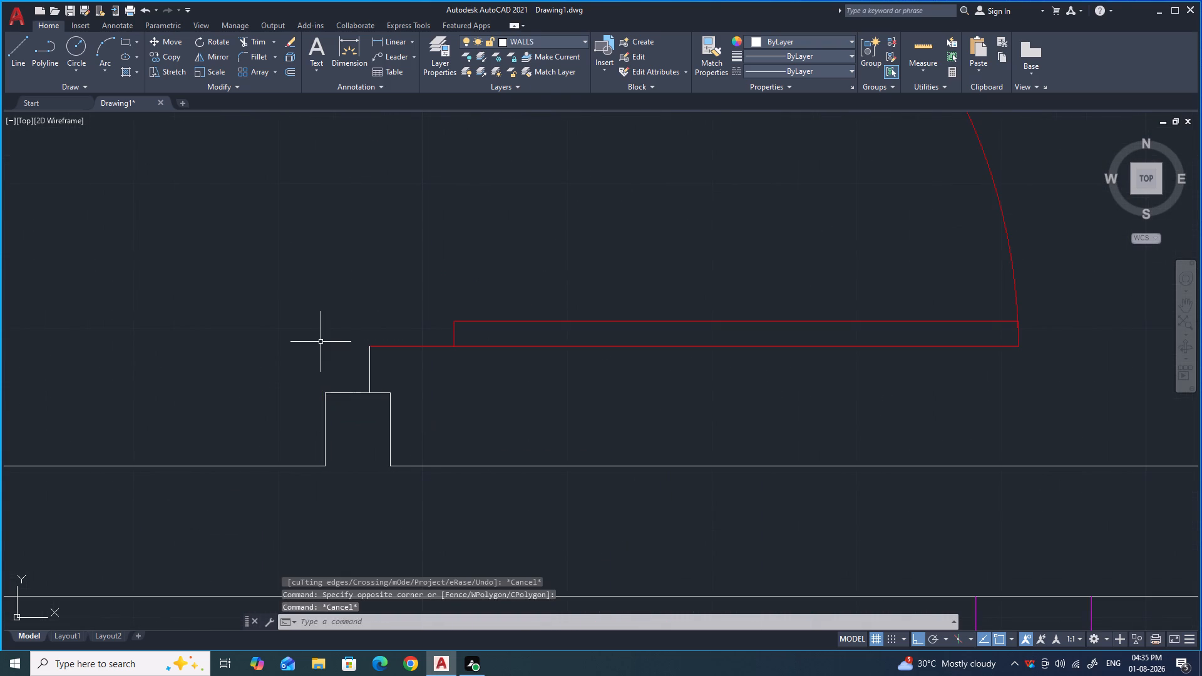
{"action": "scroll", "coordinate": [362, 407], "scroll_direction": "down", "scroll_amount": 6}
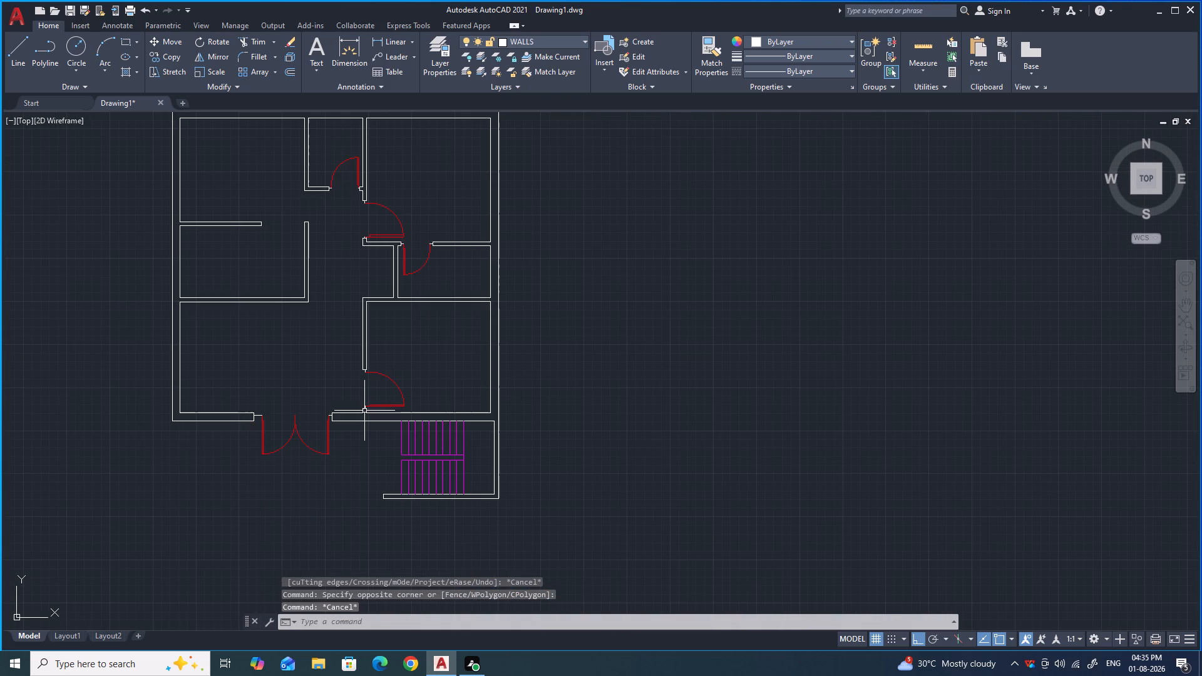
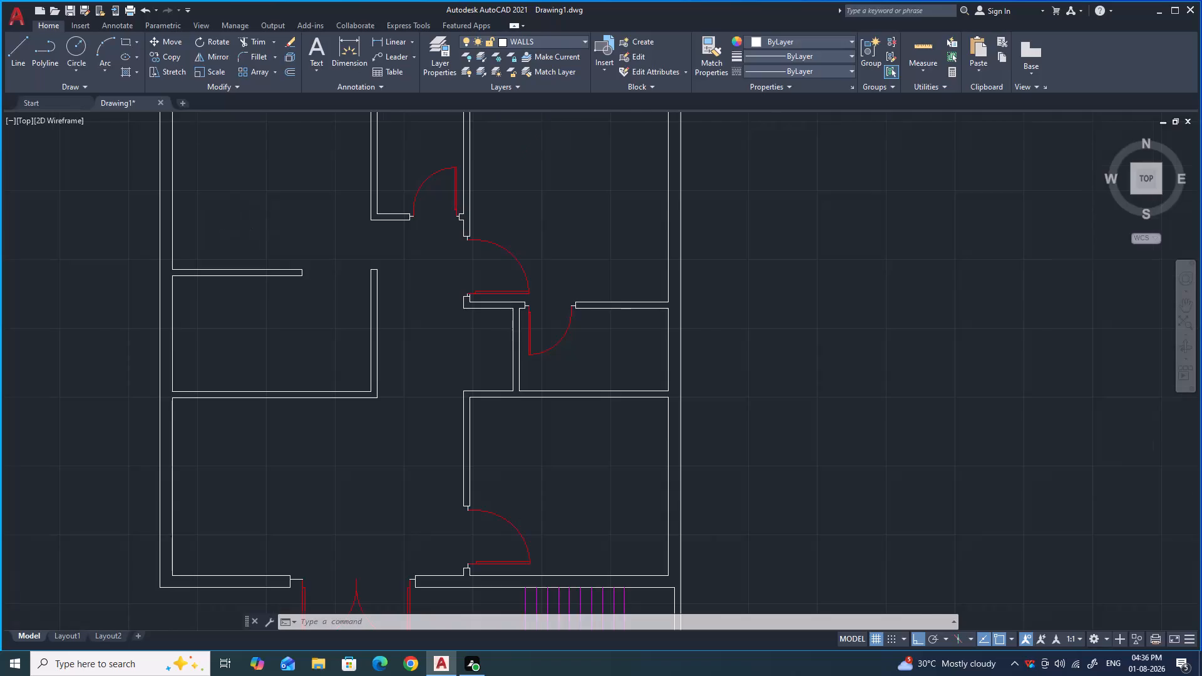
Create a new layer named ARCHES with blue colour and make it the current layer.
{"action": "scroll", "coordinate": [254, 232], "scroll_direction": "up", "scroll_amount": 1}
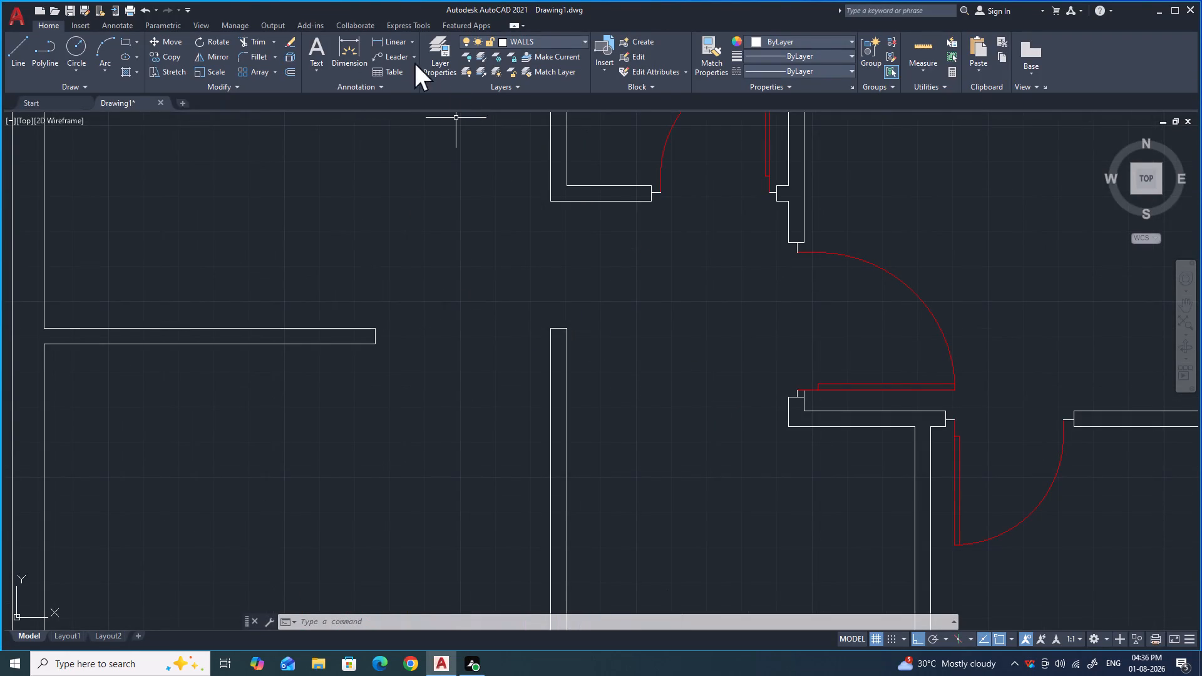
{"action": "left_click", "coordinate": [437, 68]}
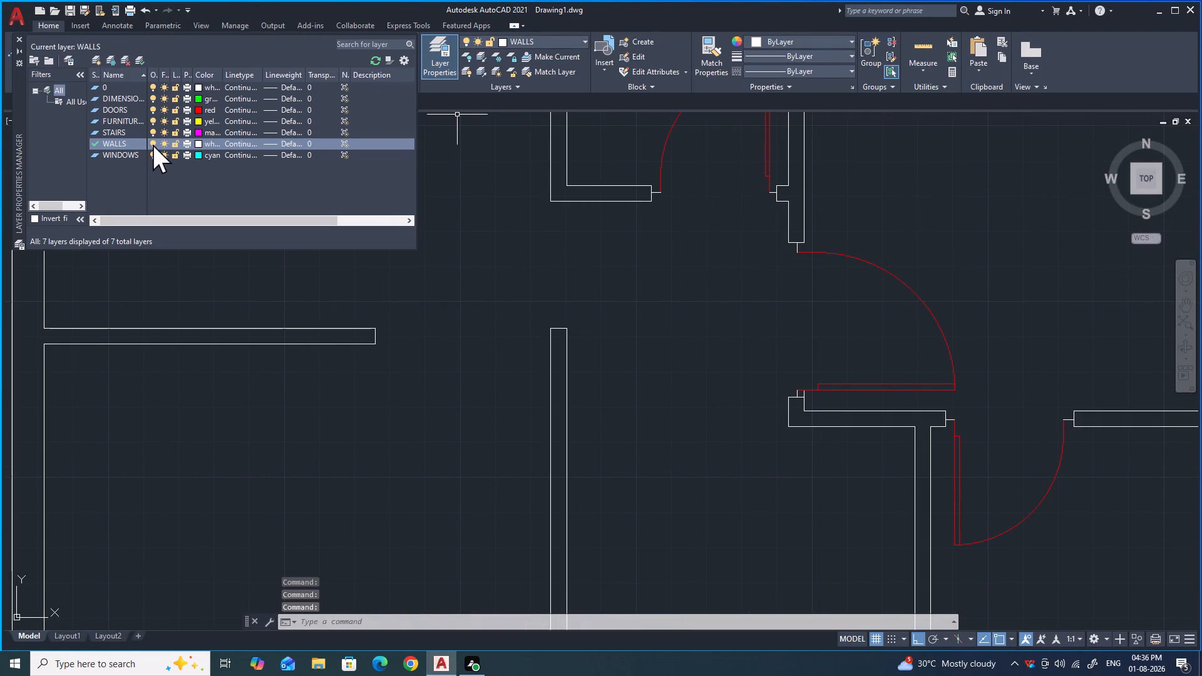
{"action": "left_click", "coordinate": [95, 56]}
{"action": "key", "text": "BackSpace"}
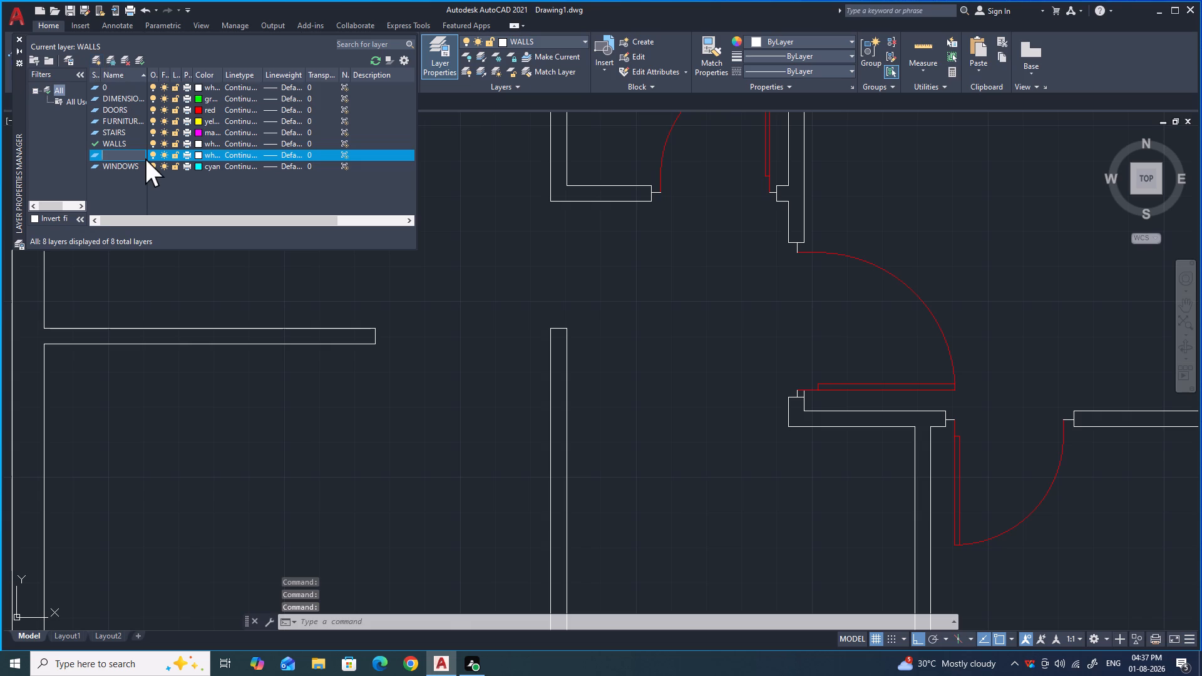
{"action": "type", "text": "ARCHES"}
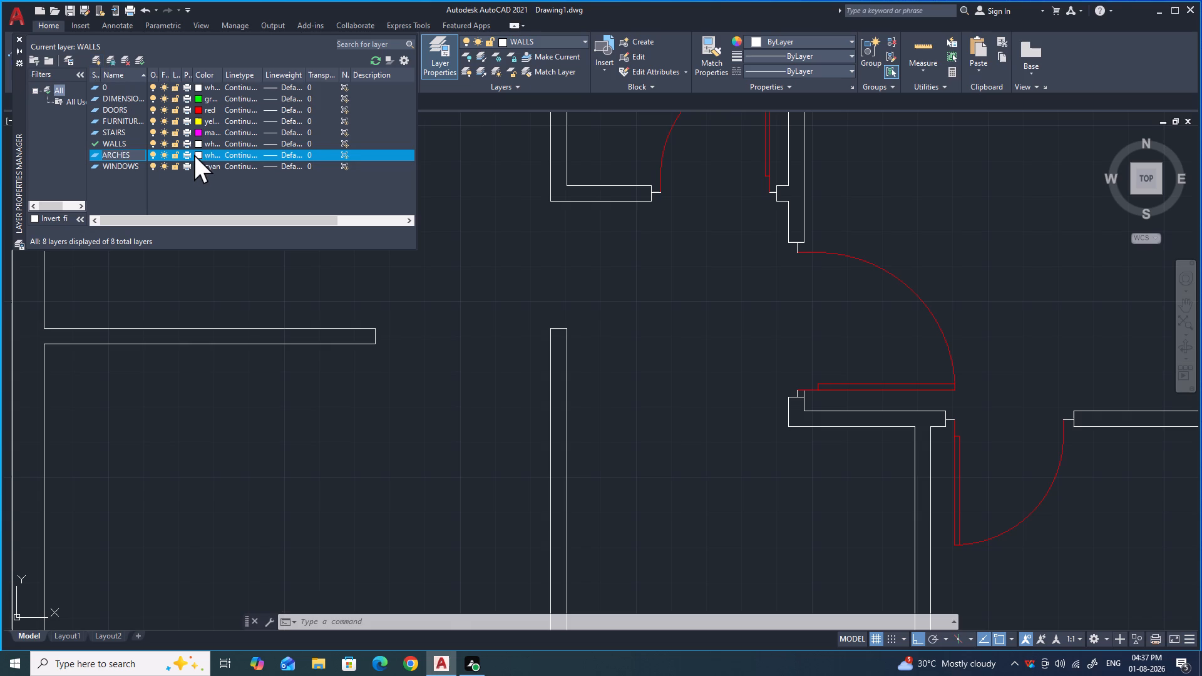
{"action": "left_click", "coordinate": [197, 155]}
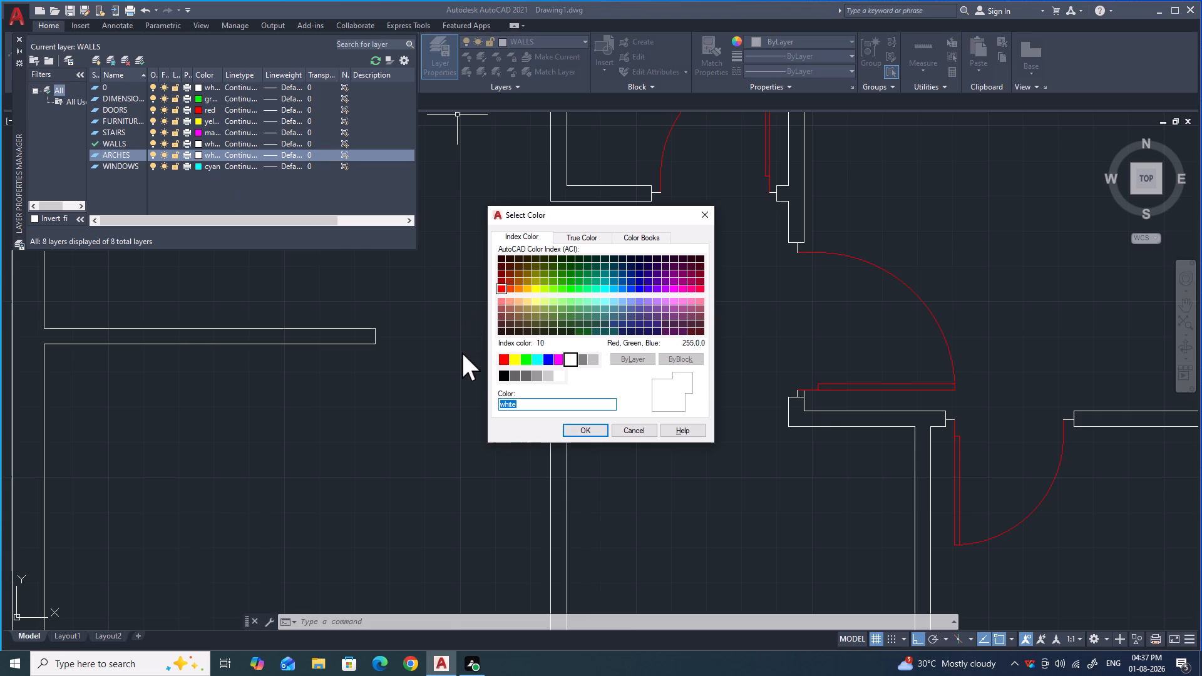
{"action": "left_click", "coordinate": [547, 360]}
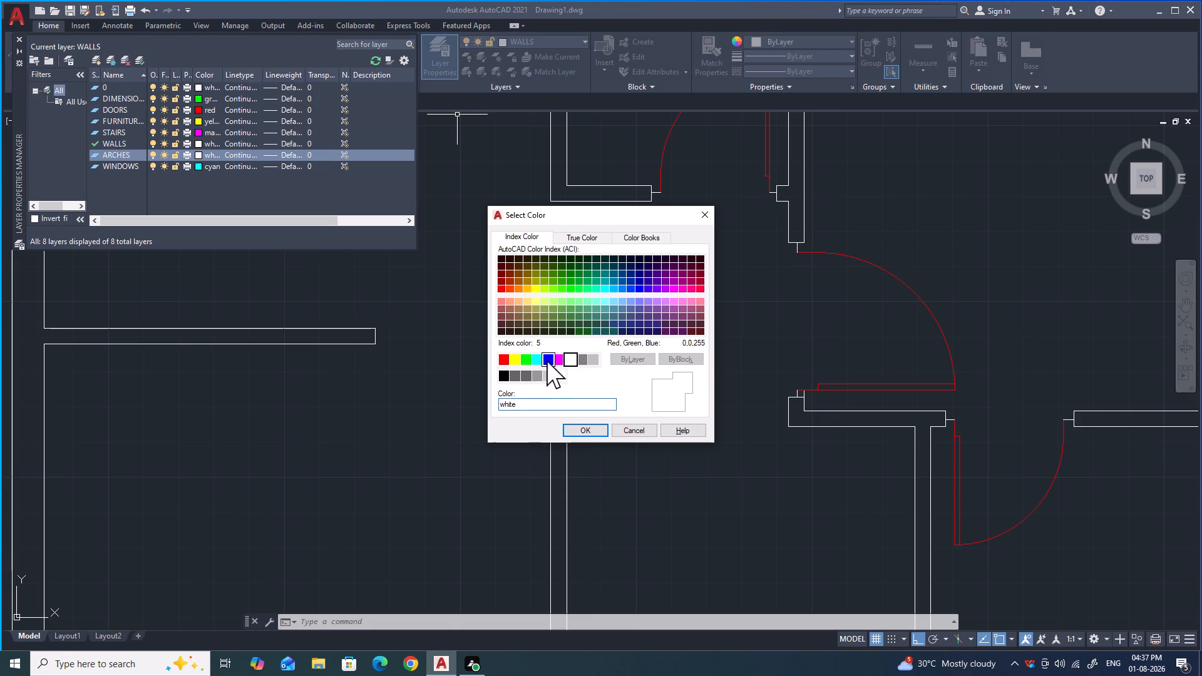
{"action": "left_click", "coordinate": [582, 425]}
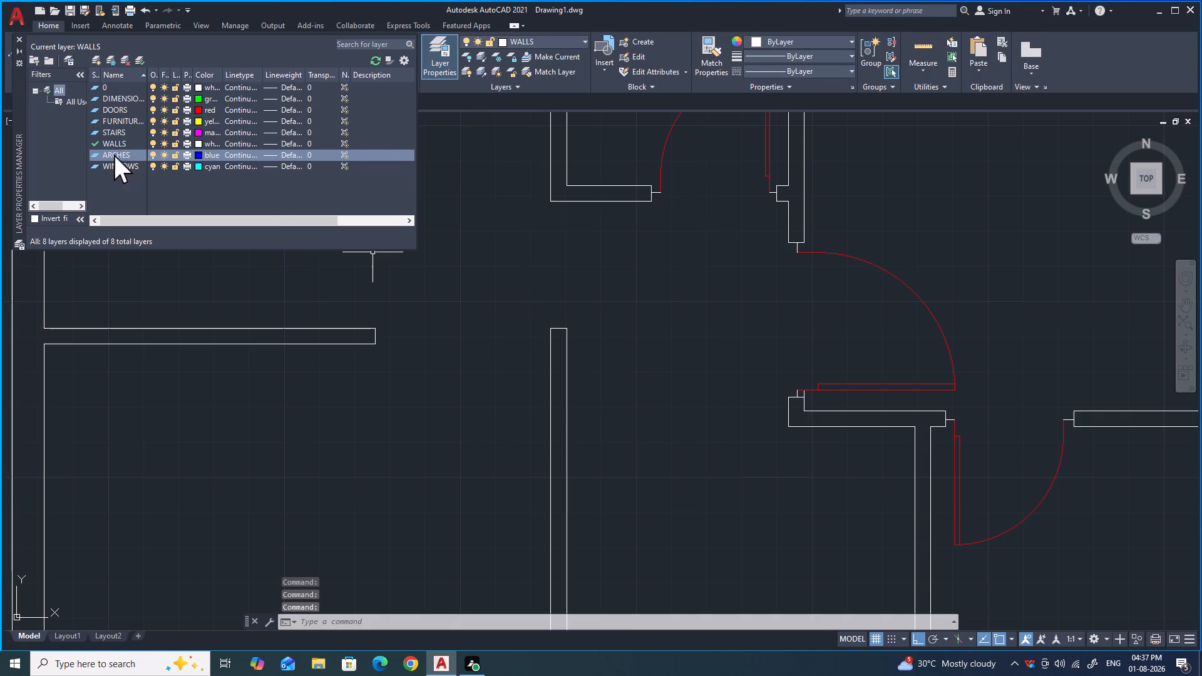
{"action": "left_click", "coordinate": [136, 58]}
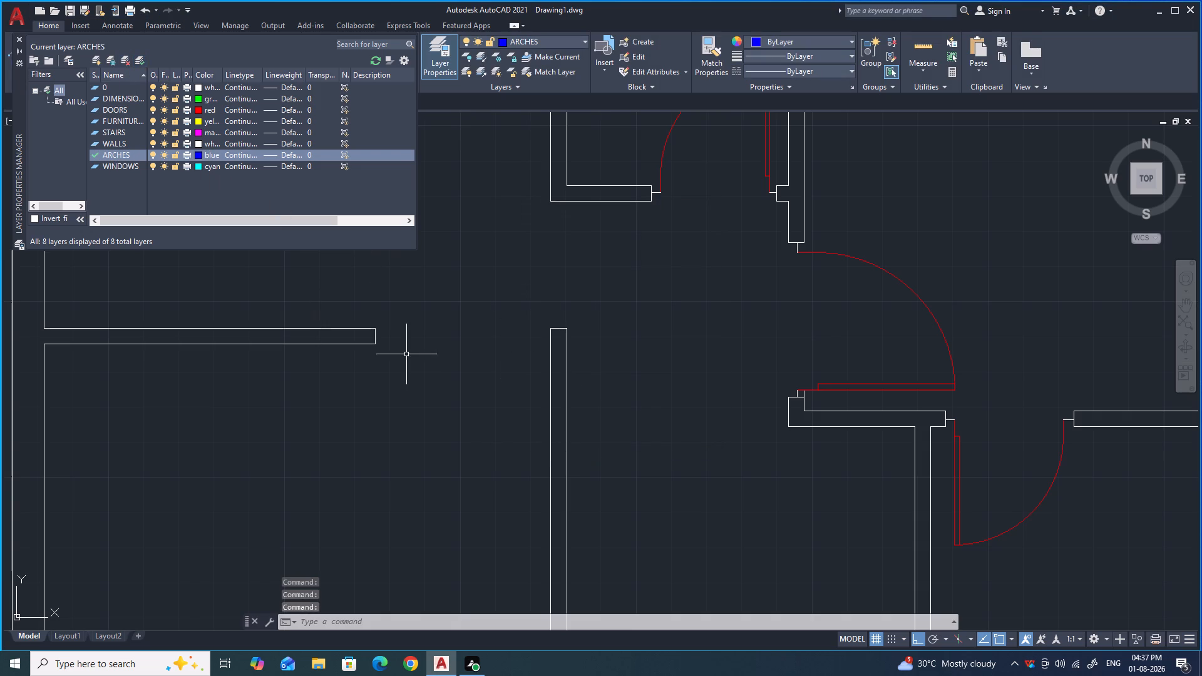
{"action": "left_click", "coordinate": [17, 36]}
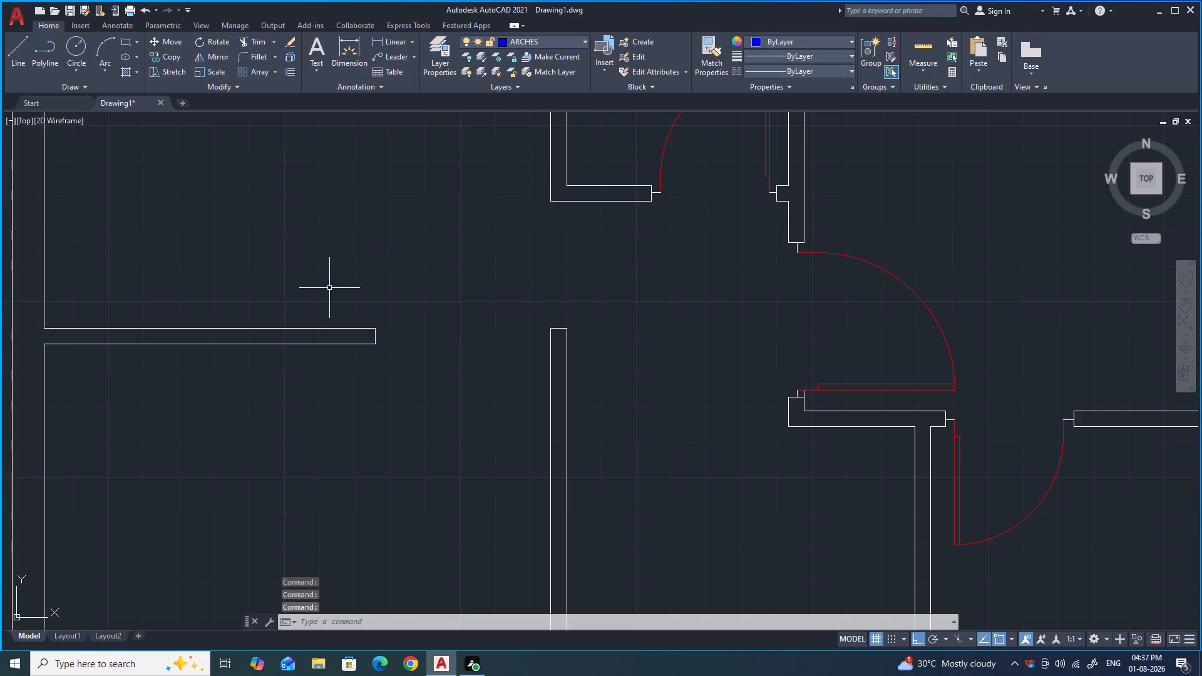
Draw a rectangular arch outline about 3'-11" long with crossing diagonals from the end of the left horizontal wall across the opening.
{"action": "key", "text": "l"}
{"action": "key", "text": "Return"}
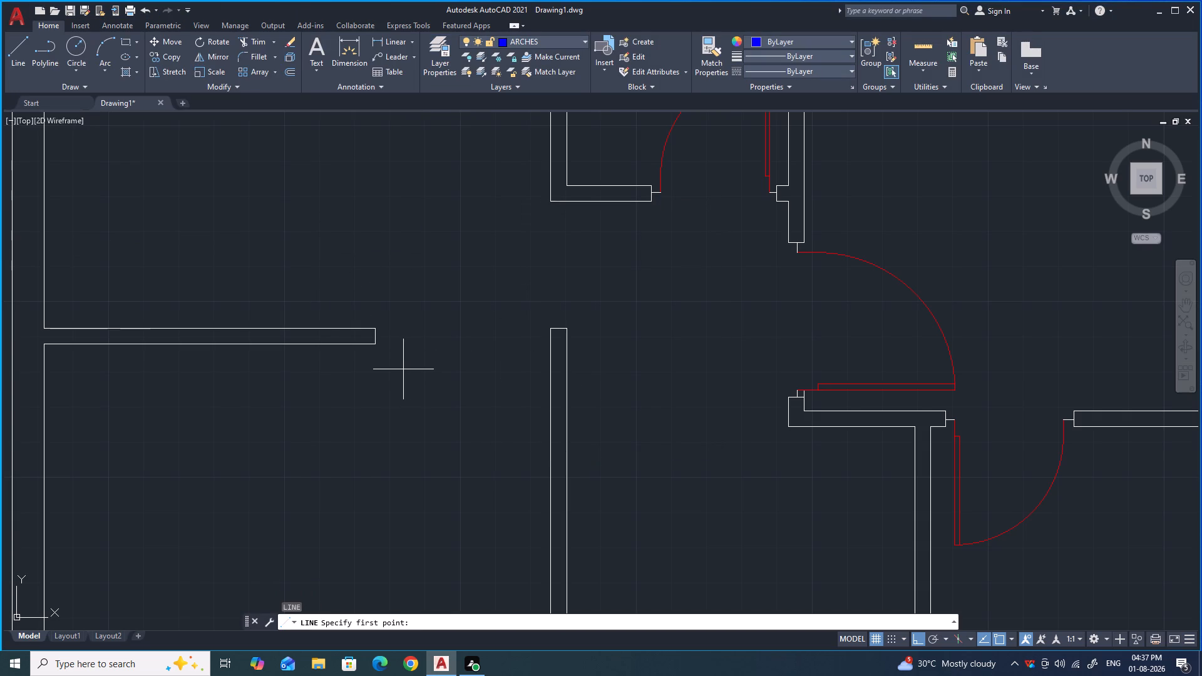
{"action": "left_click", "coordinate": [372, 327]}
{"action": "left_click", "coordinate": [372, 345]}
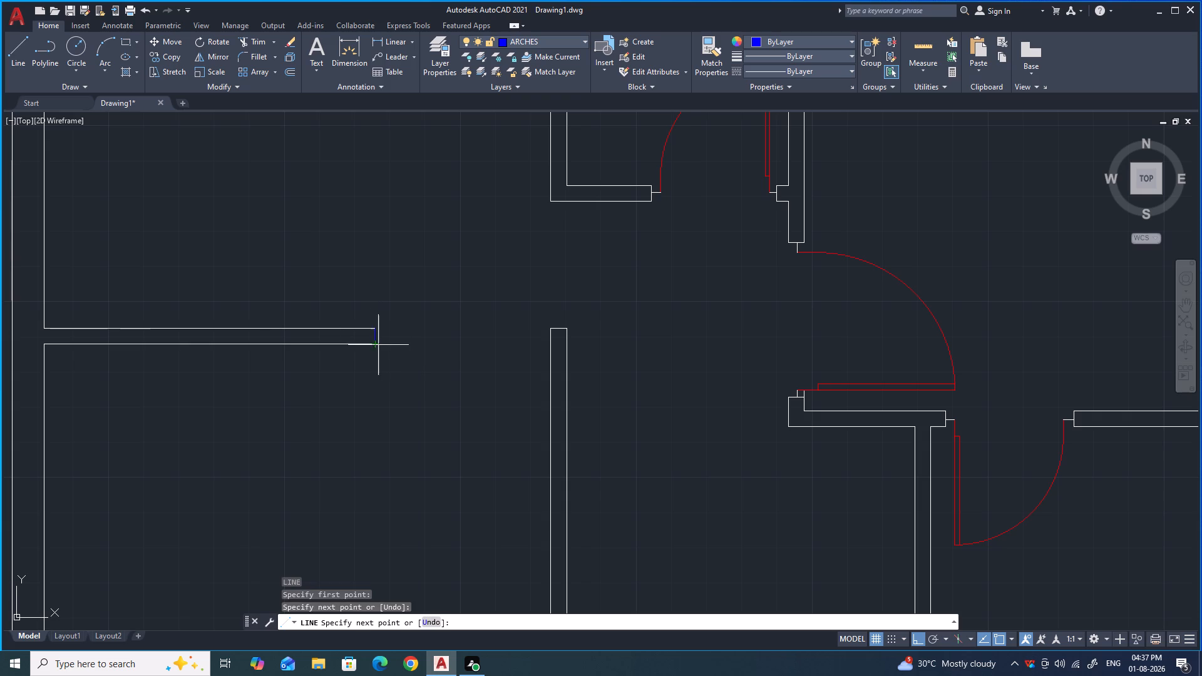
{"action": "left_click", "coordinate": [540, 345]}
{"action": "scroll", "coordinate": [539, 327], "scroll_direction": "up", "scroll_amount": 3}
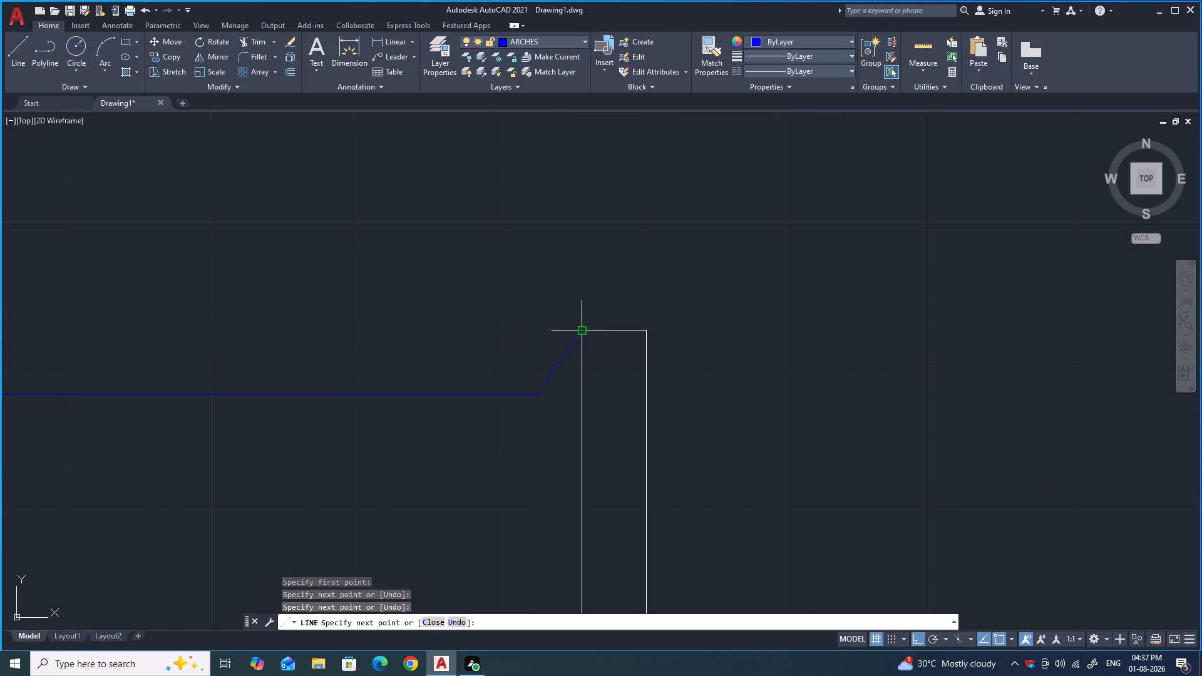
{"action": "left_click", "coordinate": [537, 326]}
{"action": "scroll", "coordinate": [468, 322], "scroll_direction": "down", "scroll_amount": 4}
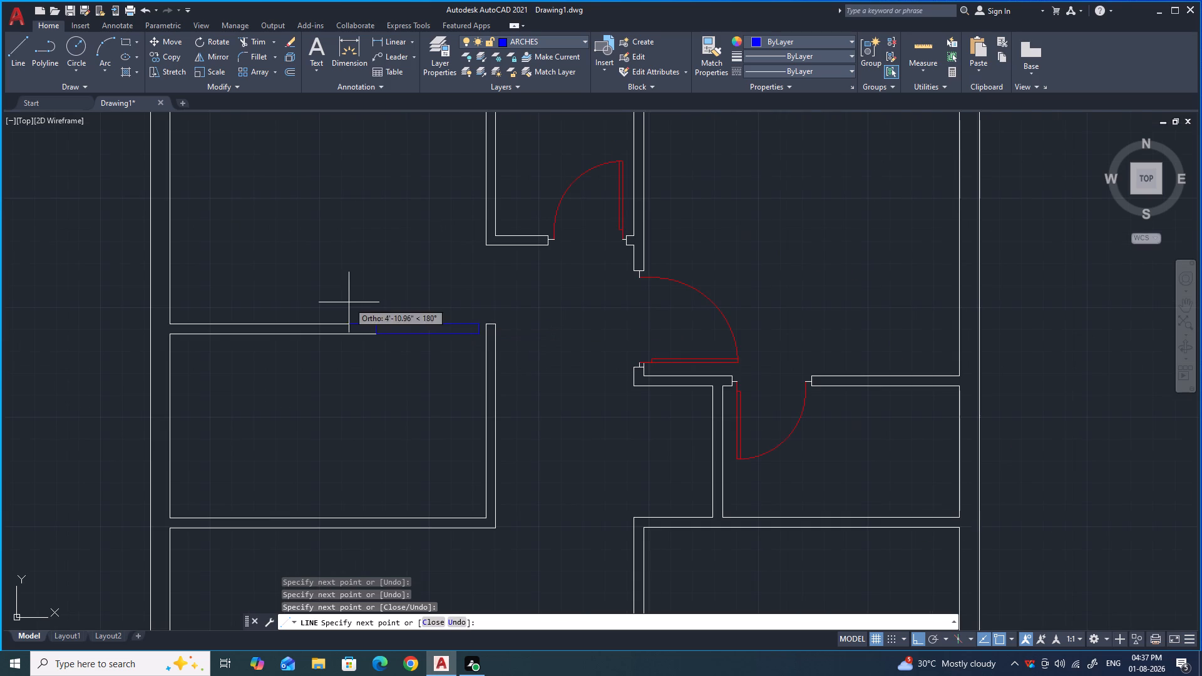
{"action": "left_click", "coordinate": [379, 323]}
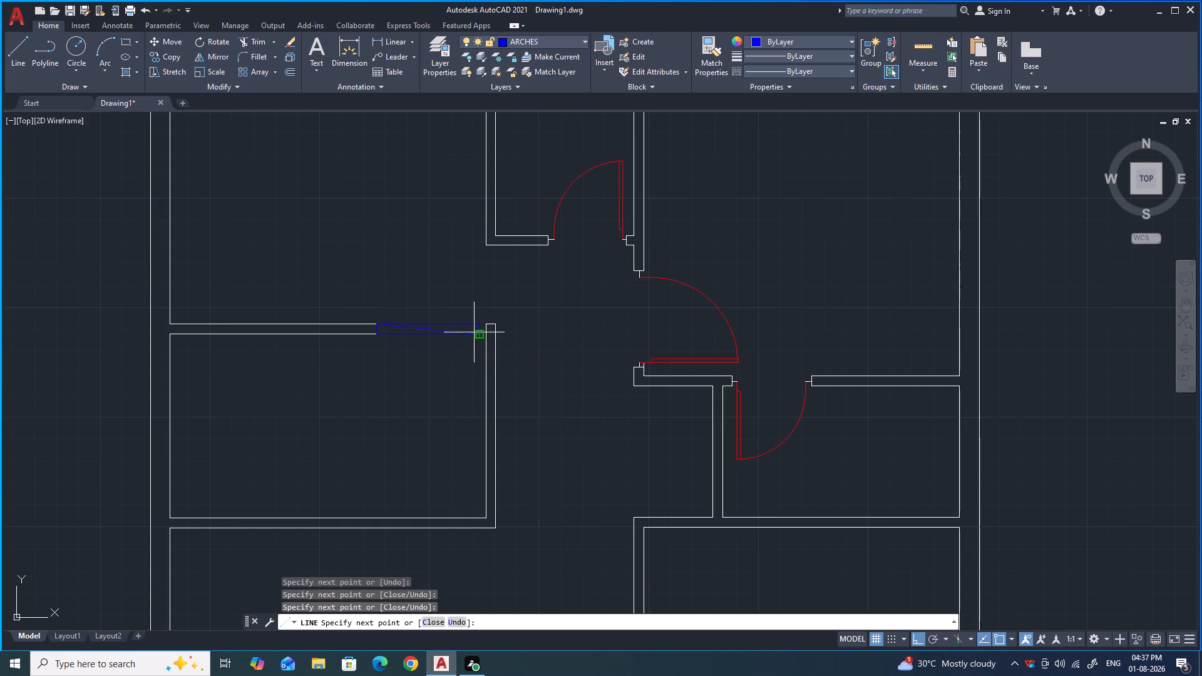
{"action": "left_click", "coordinate": [478, 334]}
{"action": "left_click", "coordinate": [476, 322]}
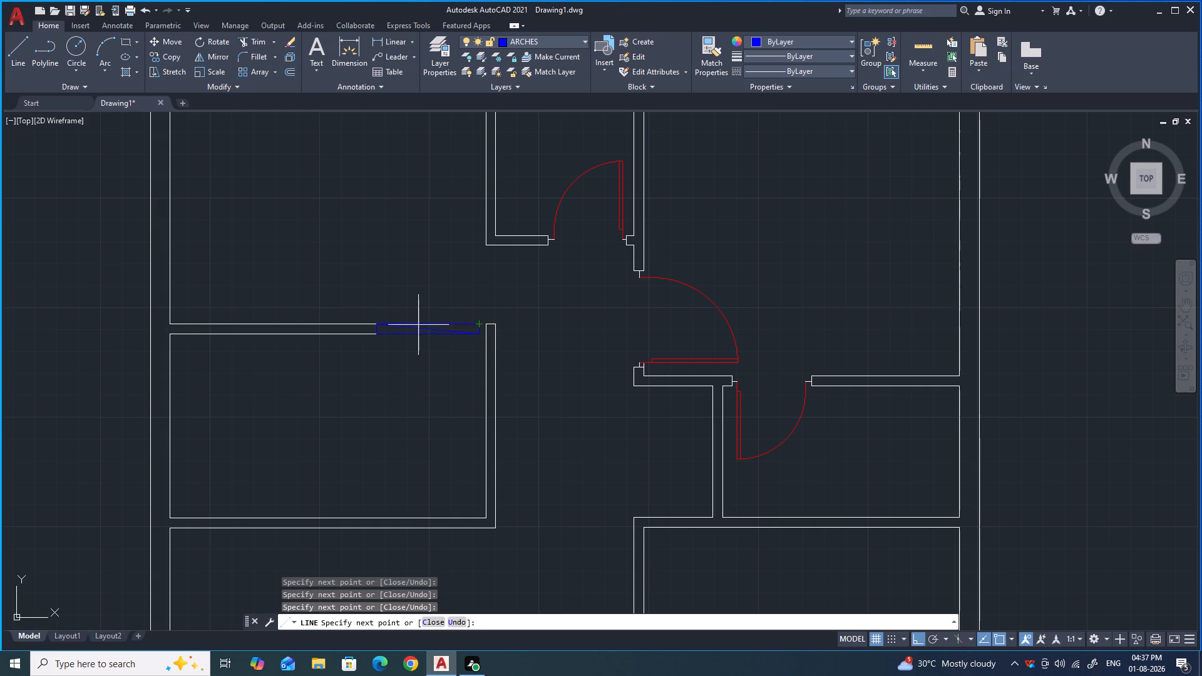
{"action": "left_click", "coordinate": [378, 334]}
{"action": "key", "text": "Escape"}
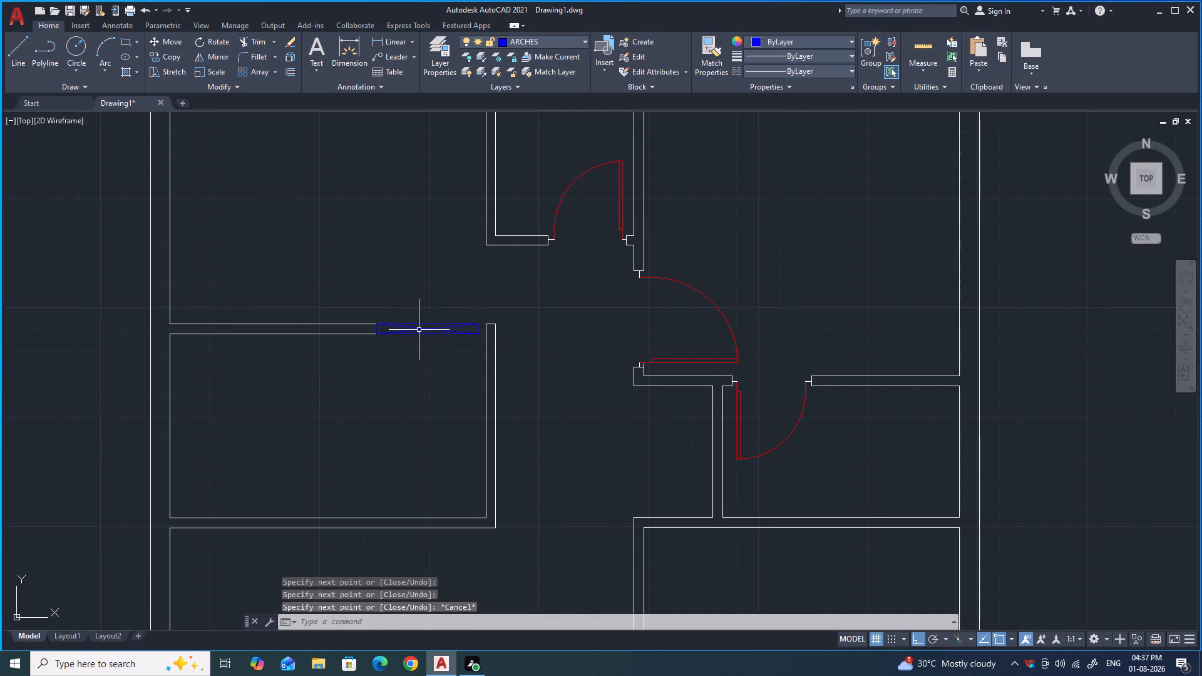
Erase the two long horizontal lines of the arch outline, keeping the end lines and crossing diagonals.
{"action": "scroll", "coordinate": [425, 318], "scroll_direction": "up", "scroll_amount": 3}
{"action": "left_click", "coordinate": [434, 334]}
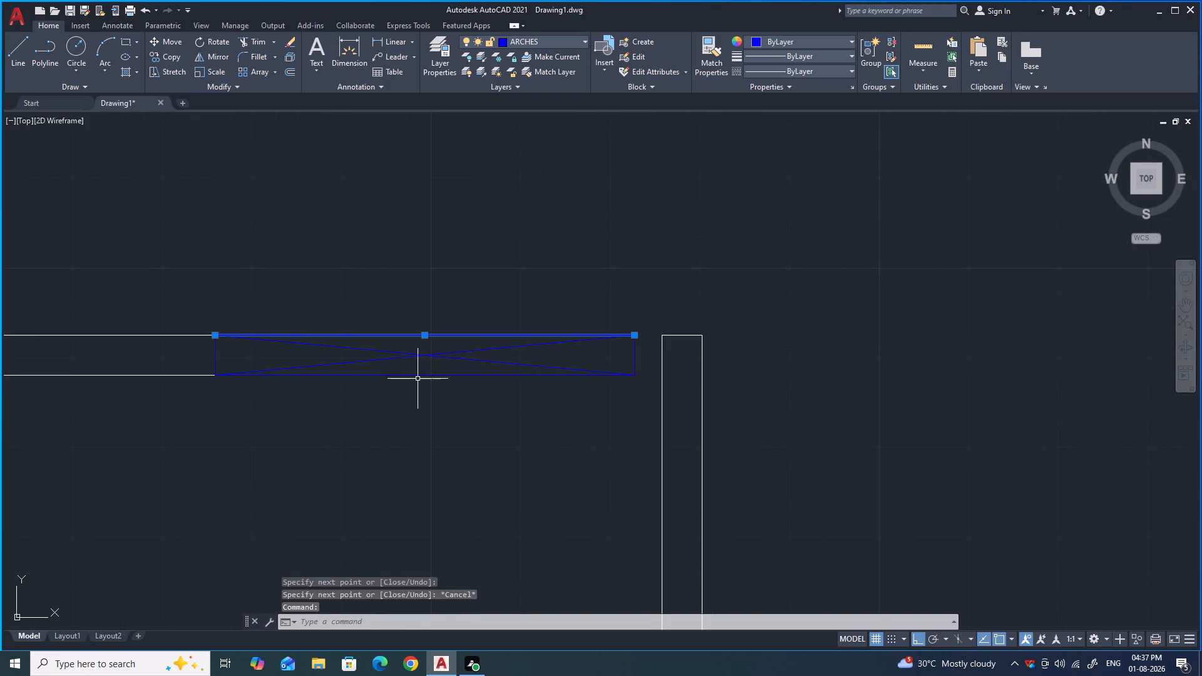
{"action": "left_click", "coordinate": [419, 376]}
{"action": "key", "text": "Delete"}
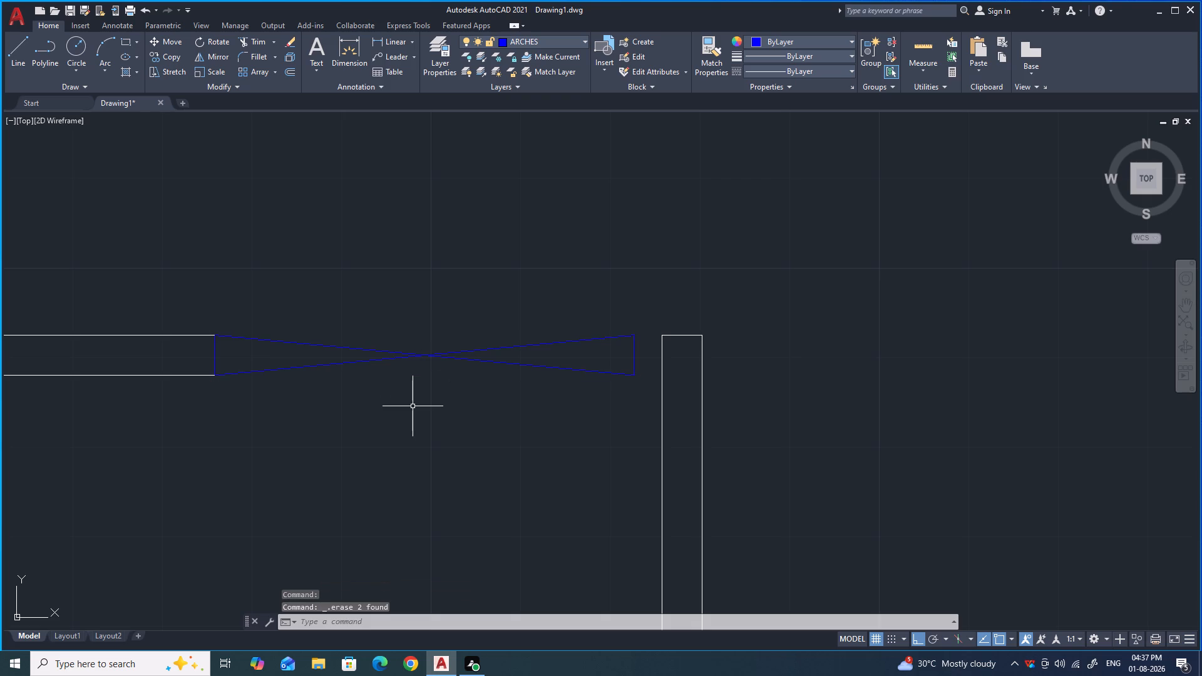
Draw a three-sided stub with lines closing the gap between the arch's right end and the vertical wall's corner.
{"action": "scroll", "coordinate": [413, 406], "scroll_direction": "down", "scroll_amount": 1}
{"action": "scroll", "coordinate": [548, 366], "scroll_direction": "up", "scroll_amount": 2}
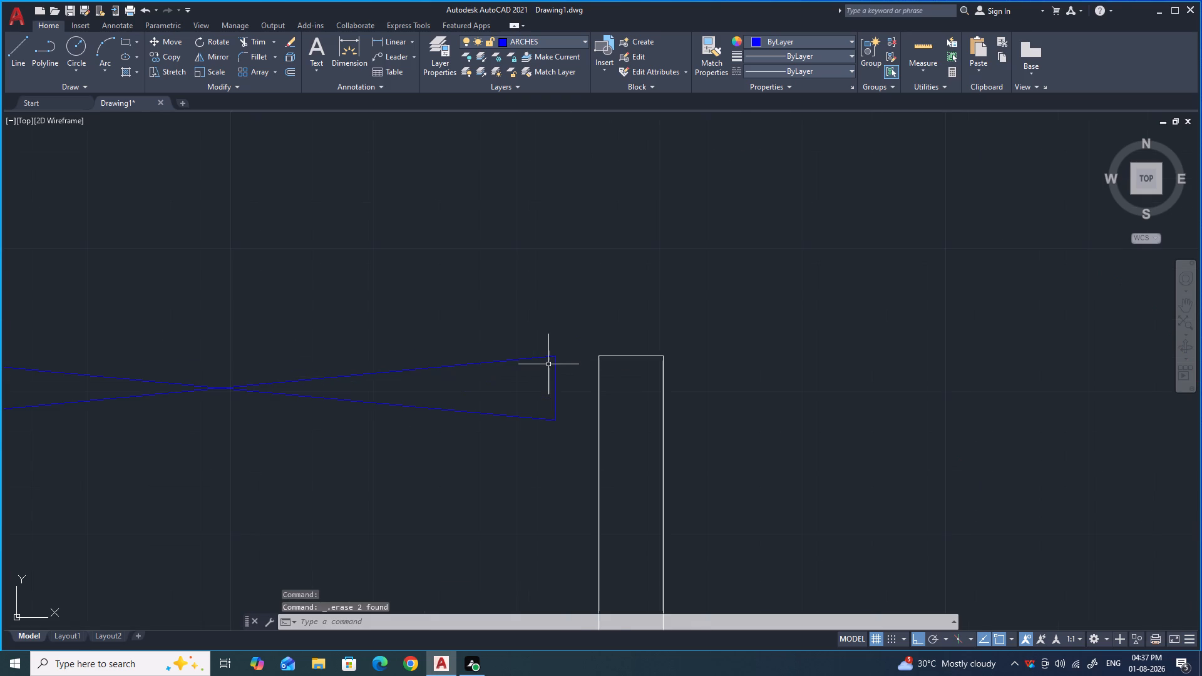
{"action": "type", "text": "EX"}
{"action": "key", "text": "Escape"}
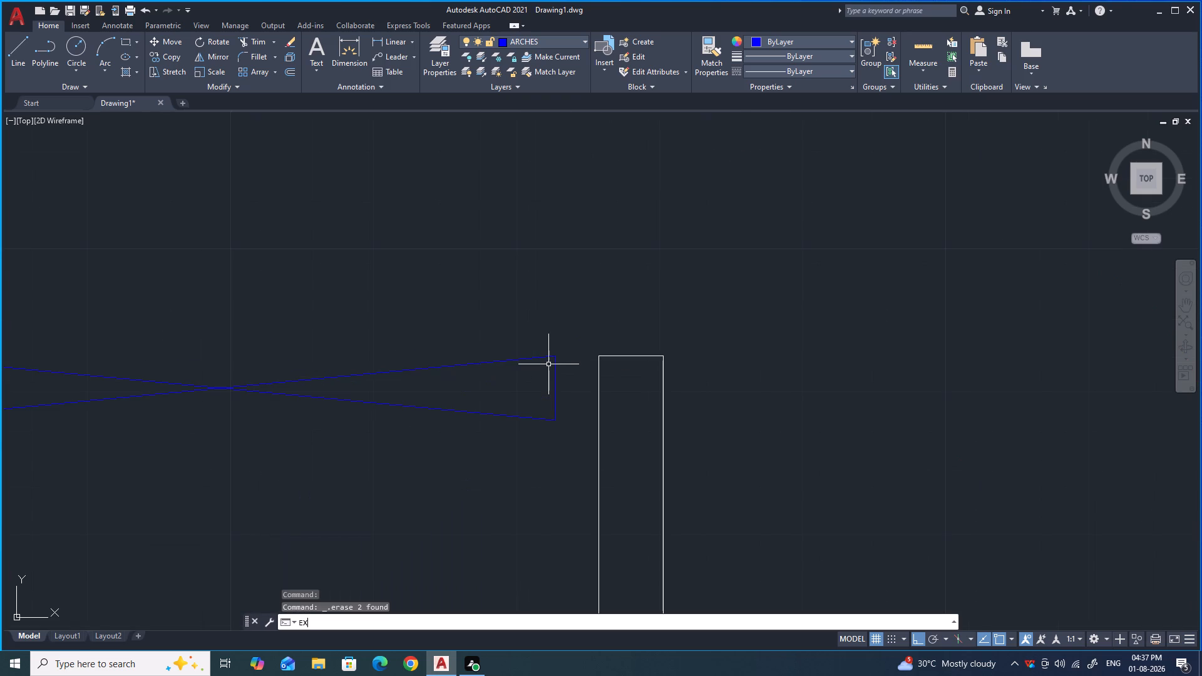
{"action": "key", "text": "l"}
{"action": "key", "text": "Return"}
{"action": "left_click", "coordinate": [600, 356]}
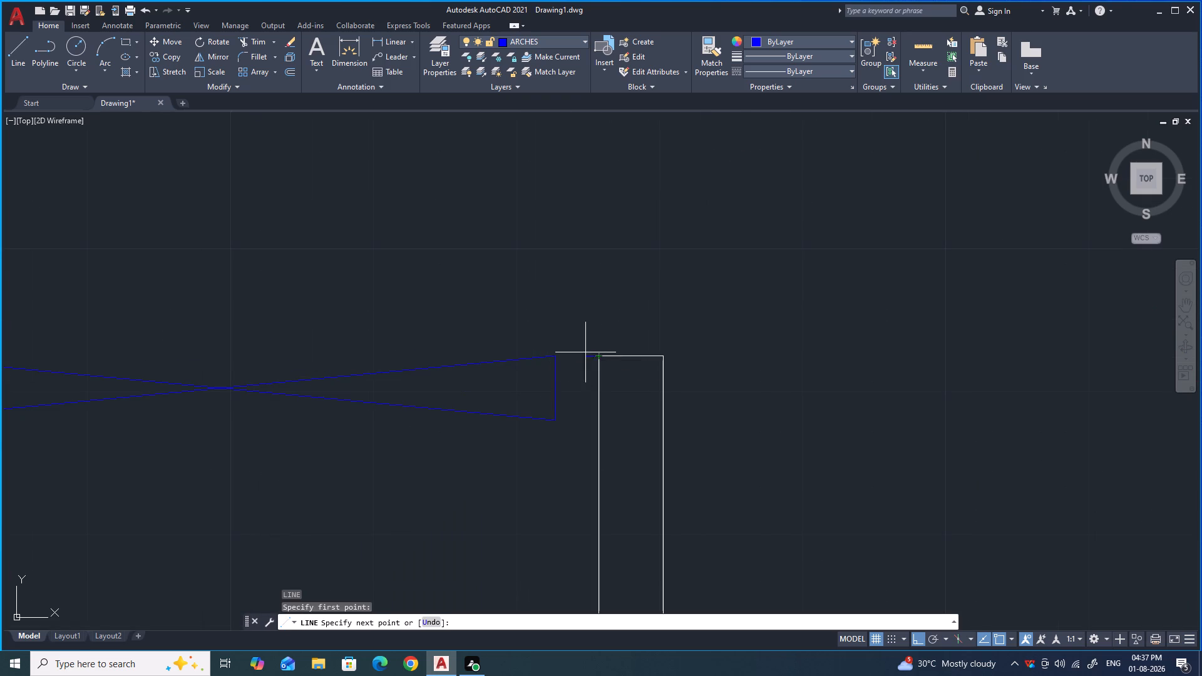
{"action": "left_click", "coordinate": [553, 354]}
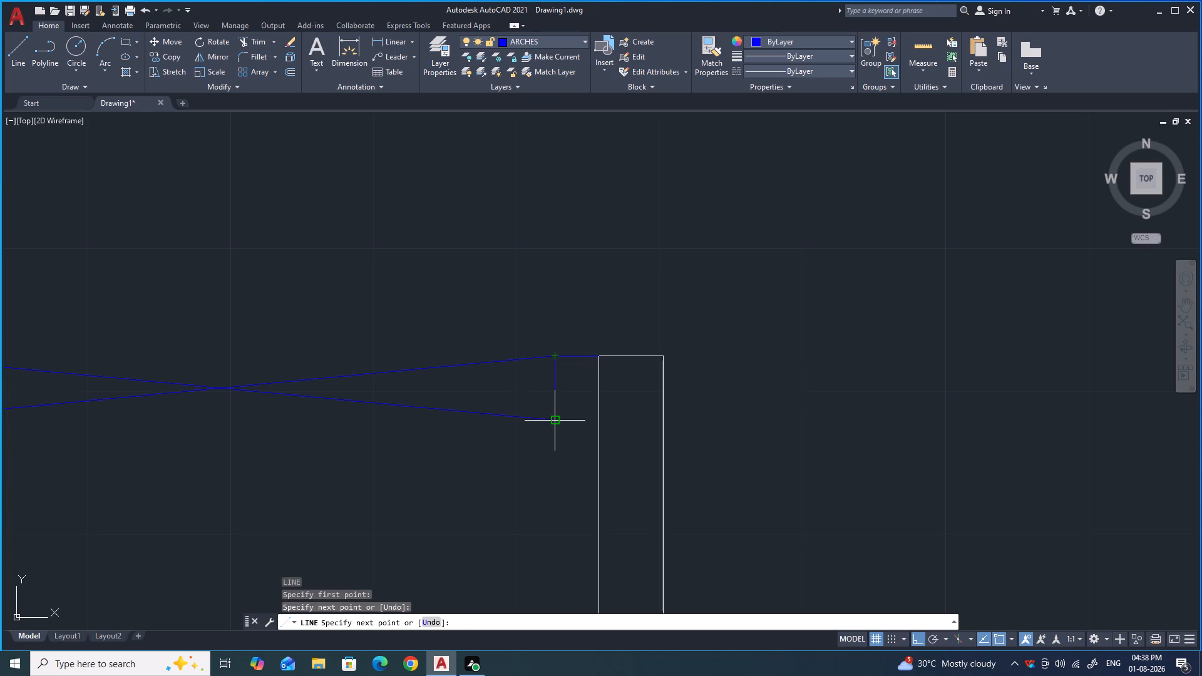
{"action": "left_click", "coordinate": [553, 419]}
{"action": "left_click", "coordinate": [599, 423]}
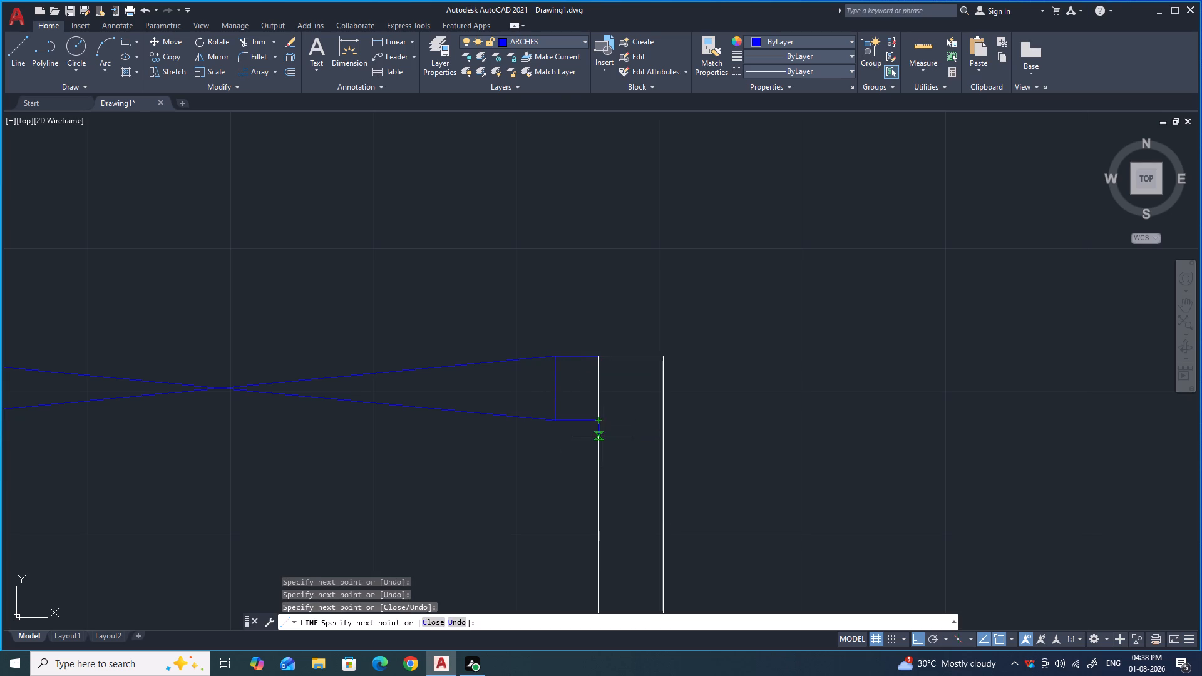
{"action": "key", "text": "Escape"}
Move the stub lines between the arch and the vertical wall to the WALLS layer.
{"action": "left_click", "coordinate": [515, 324]}
{"action": "left_click", "coordinate": [618, 456]}
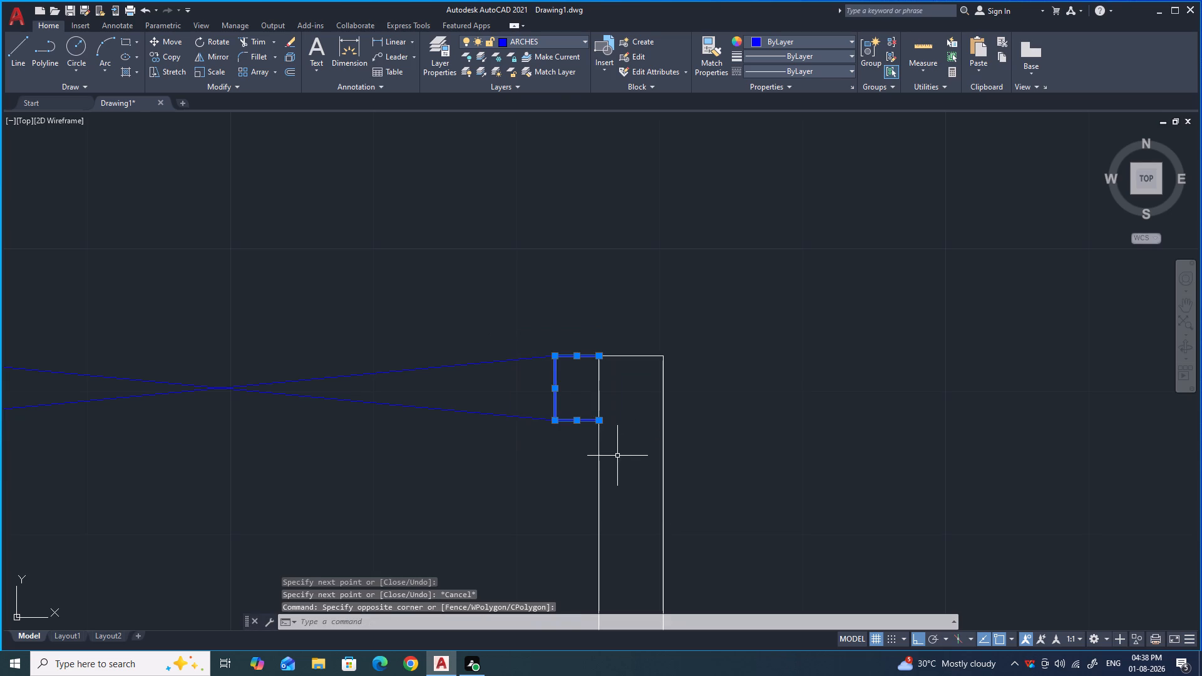
{"action": "left_click", "coordinate": [516, 36]}
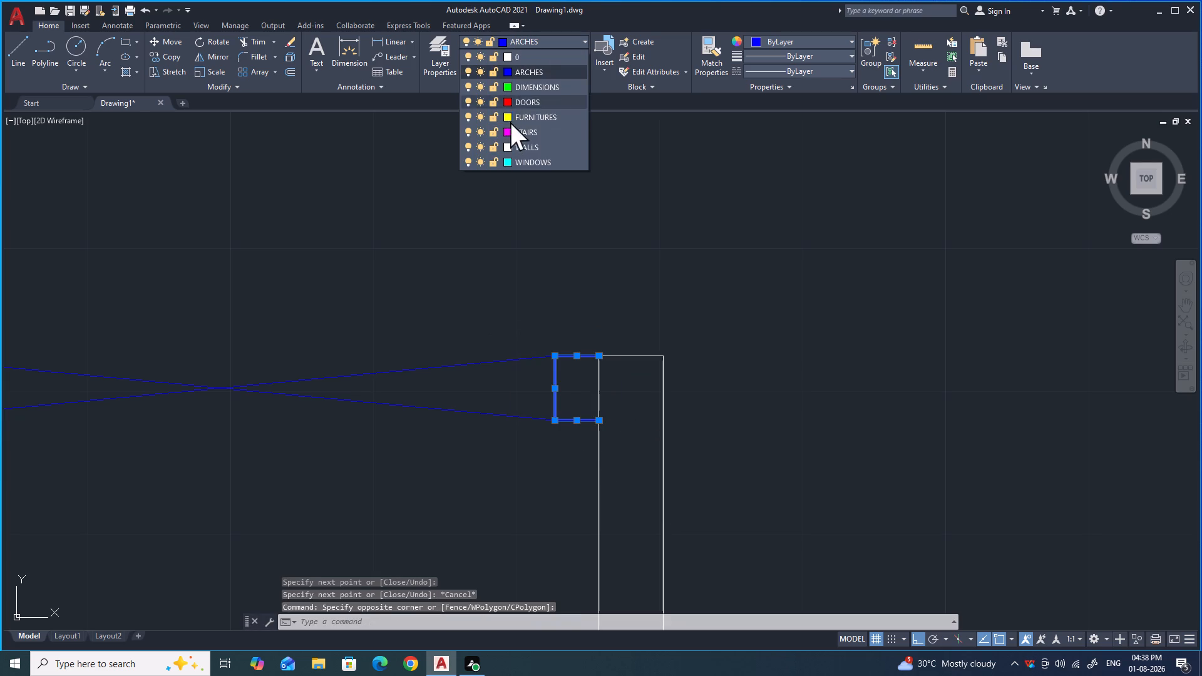
{"action": "left_click", "coordinate": [514, 144]}
{"action": "key", "text": "Escape"}
Draw an arch symbol with two end lines and crossing diagonals in the vertical opening between the stub corner and the small top room's corner.
{"action": "scroll", "coordinate": [495, 243], "scroll_direction": "down", "scroll_amount": 2}
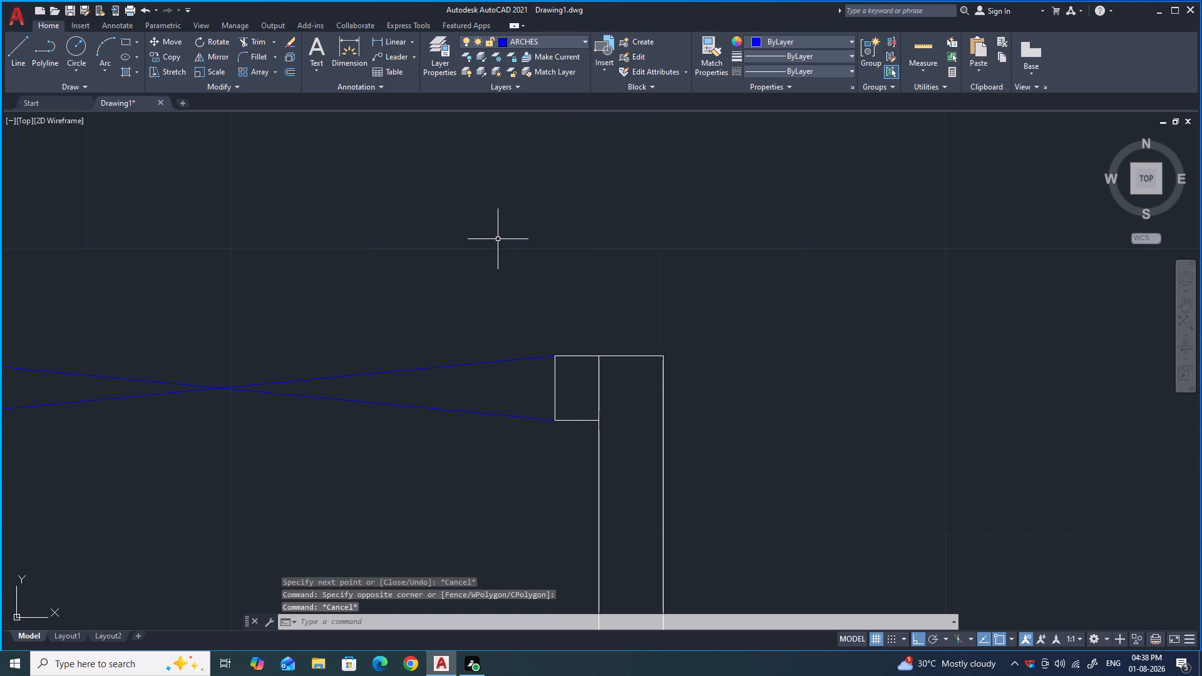
{"action": "scroll", "coordinate": [491, 327], "scroll_direction": "down", "scroll_amount": 2}
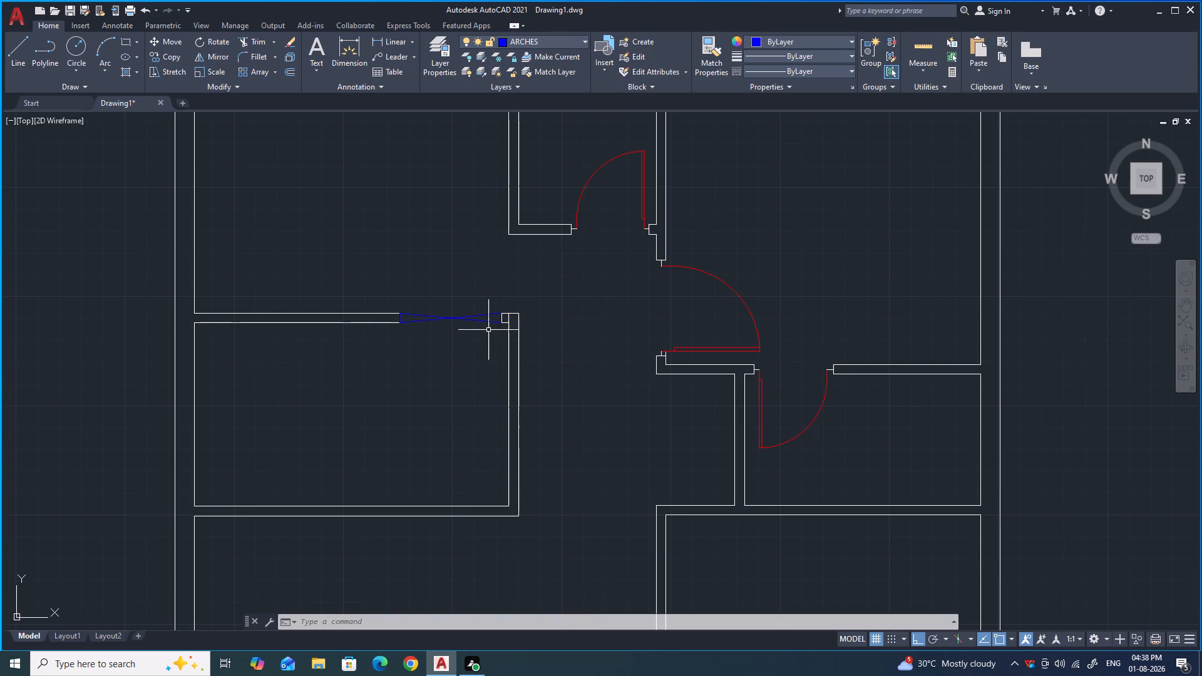
{"action": "scroll", "coordinate": [524, 243], "scroll_direction": "up", "scroll_amount": 1}
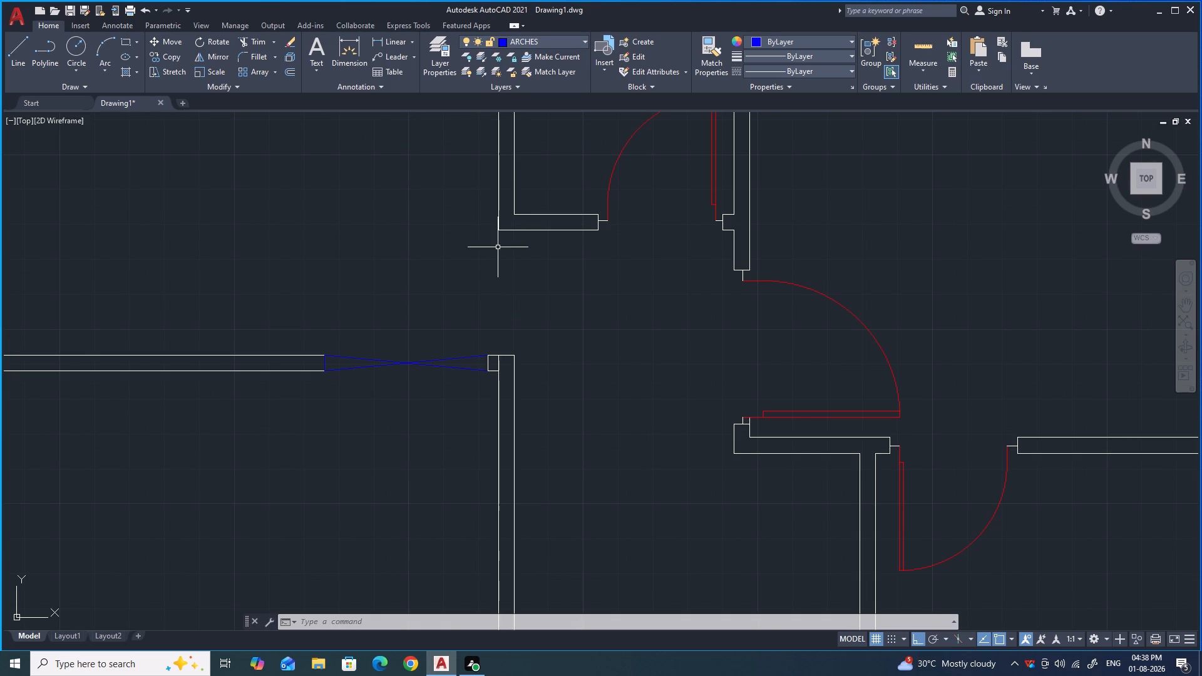
{"action": "key", "text": "l"}
{"action": "key", "text": "Return"}
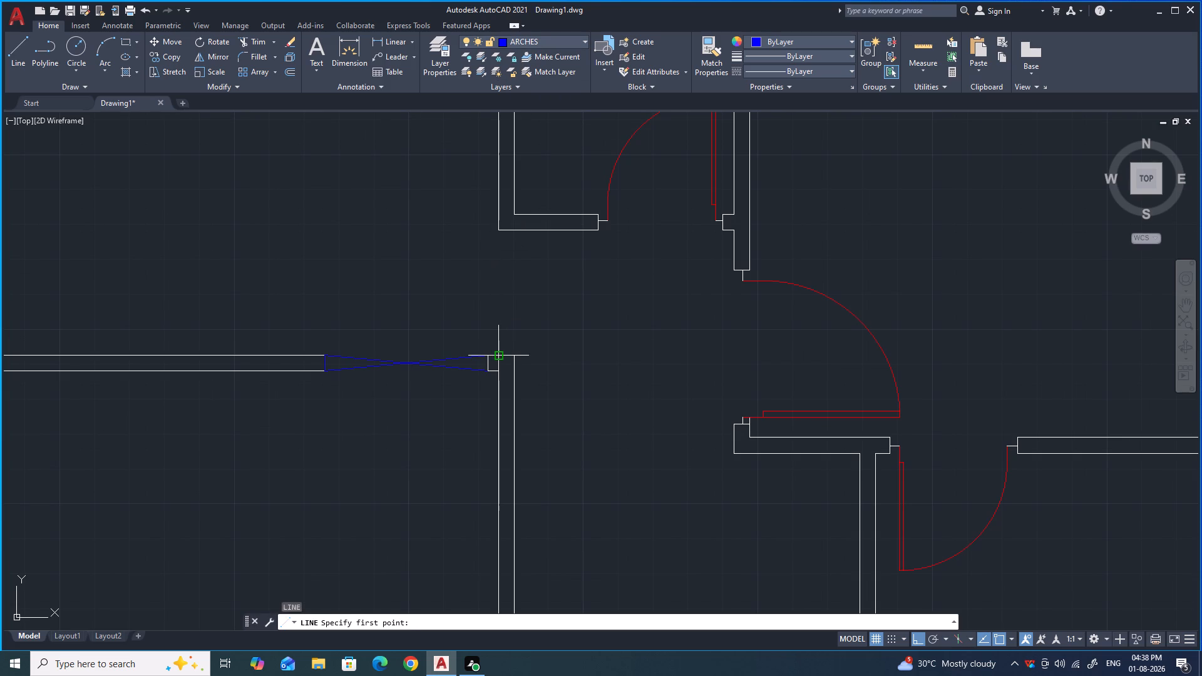
{"action": "left_click", "coordinate": [496, 355]}
{"action": "left_click", "coordinate": [516, 356]}
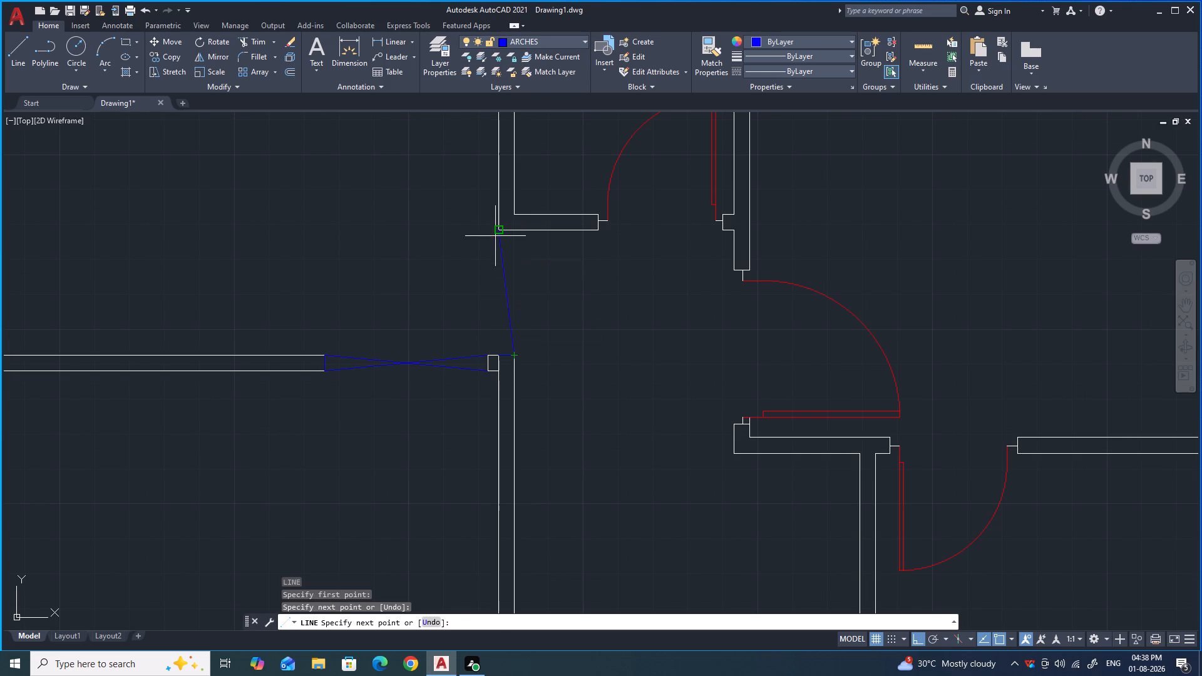
{"action": "left_click", "coordinate": [496, 230]}
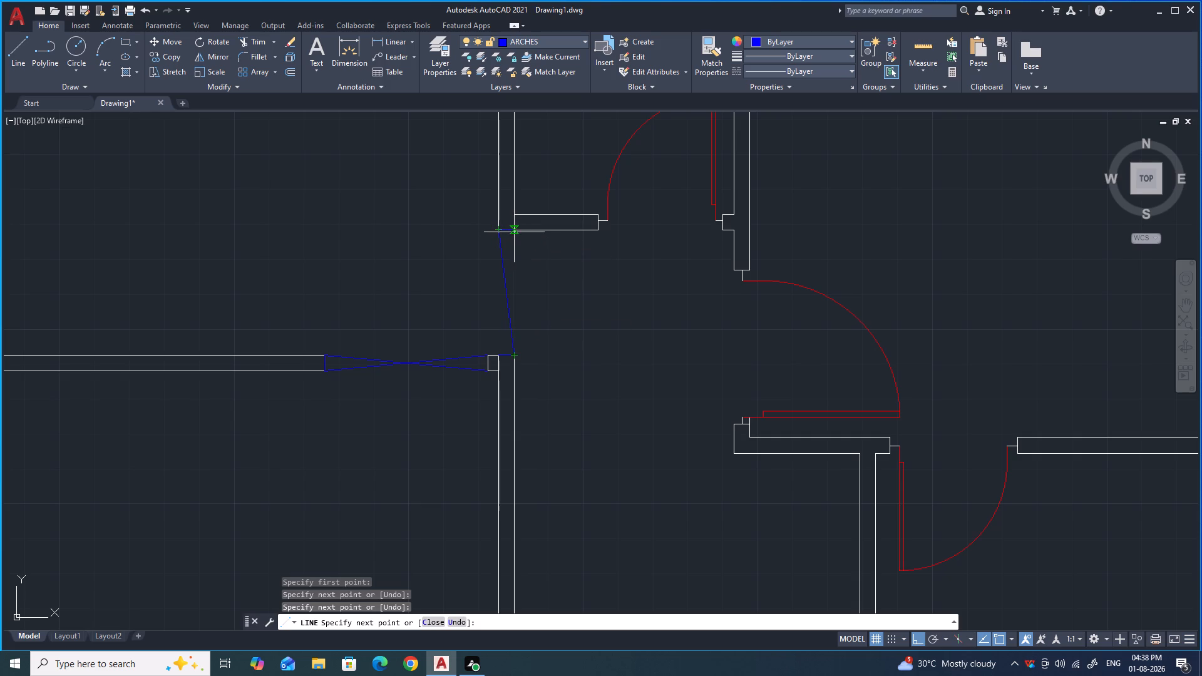
{"action": "scroll", "coordinate": [513, 230], "scroll_direction": "up", "scroll_amount": 4}
{"action": "scroll", "coordinate": [513, 230], "scroll_direction": "down", "scroll_amount": 2}
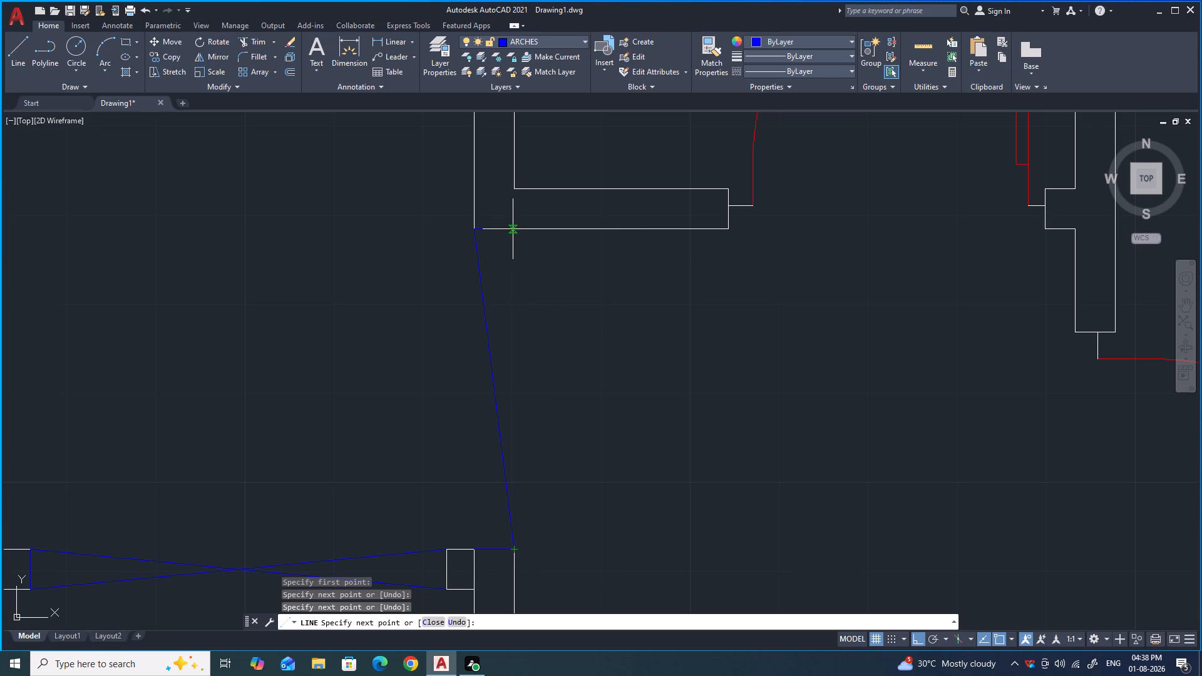
{"action": "left_click", "coordinate": [516, 484]}
{"action": "left_click", "coordinate": [474, 552]}
{"action": "key", "text": "Escape"}
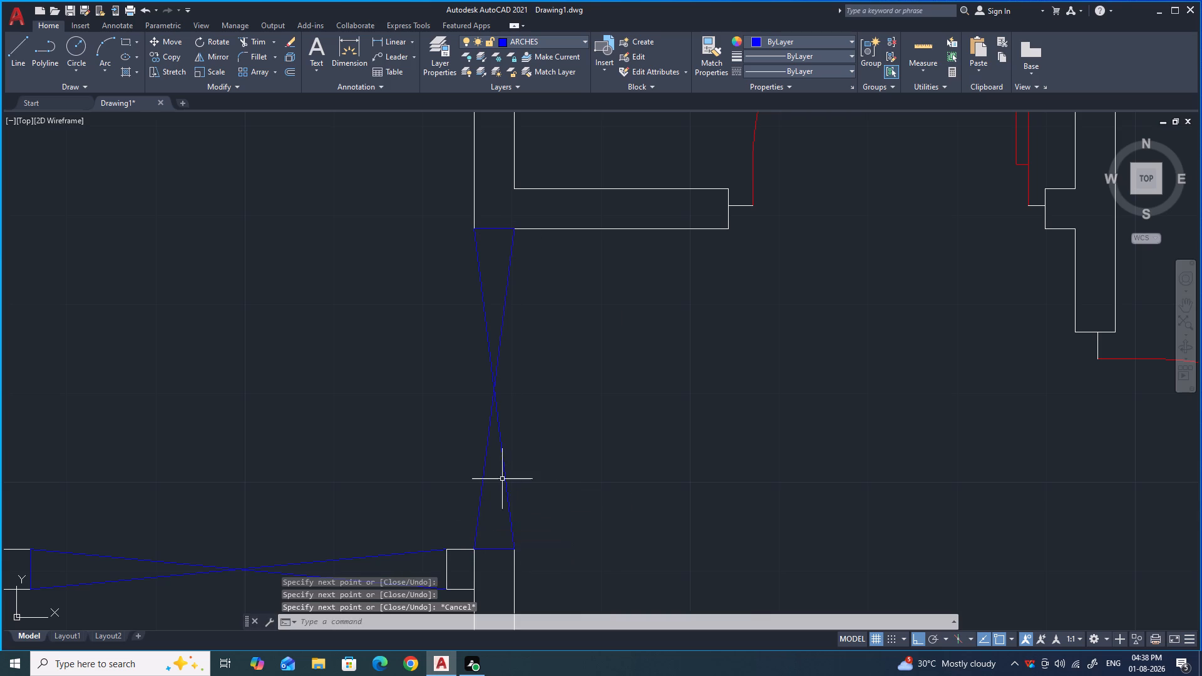
Erase the spare door block lying outside the floor plan, above its upper wall.
{"action": "scroll", "coordinate": [545, 389], "scroll_direction": "down", "scroll_amount": 7}
{"action": "scroll", "coordinate": [530, 403], "scroll_direction": "up", "scroll_amount": 1}
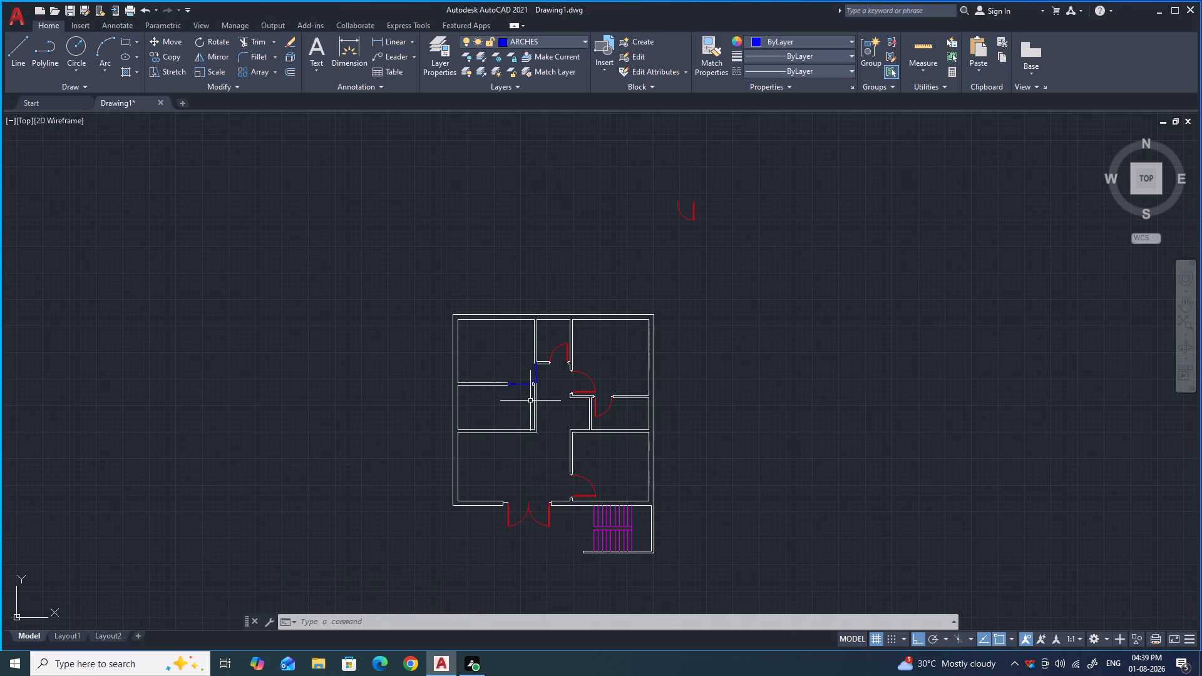
{"action": "left_click_drag", "start_coordinate": [702, 240], "coordinate": [674, 201]}
{"action": "left_click", "coordinate": [651, 181]}
{"action": "key", "text": "Delete"}
Make the yellow FURNITURES layer the current layer.
{"action": "scroll", "coordinate": [625, 232], "scroll_direction": "down", "scroll_amount": 1}
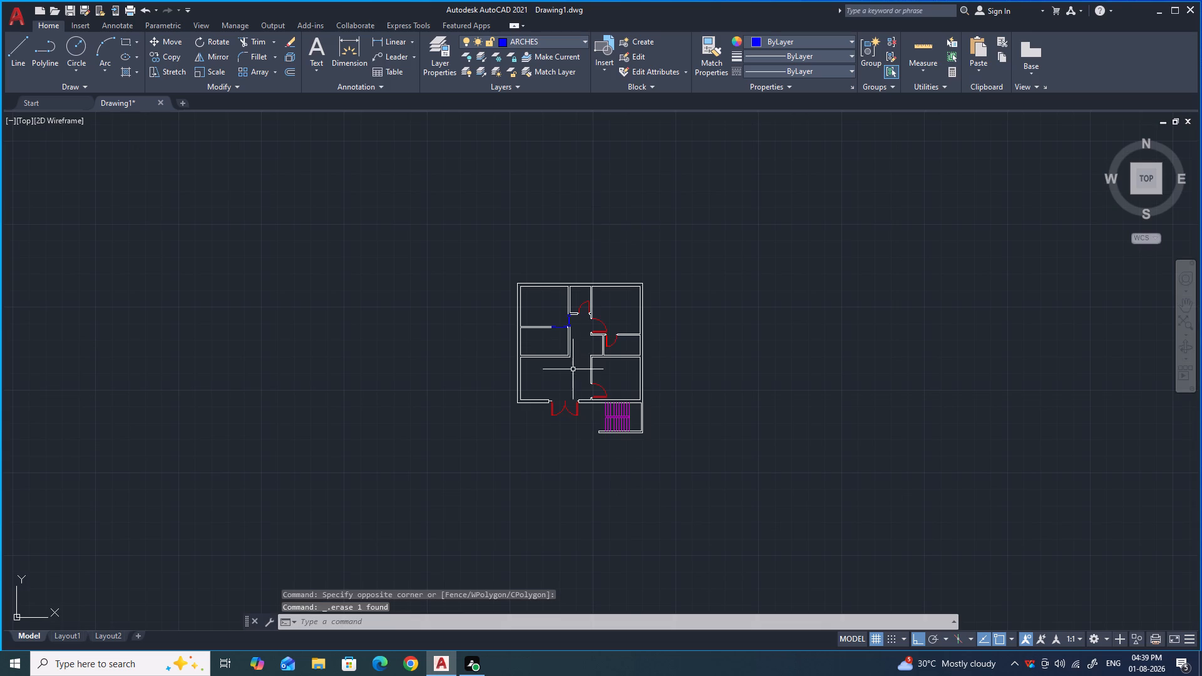
{"action": "scroll", "coordinate": [573, 369], "scroll_direction": "up", "scroll_amount": 2}
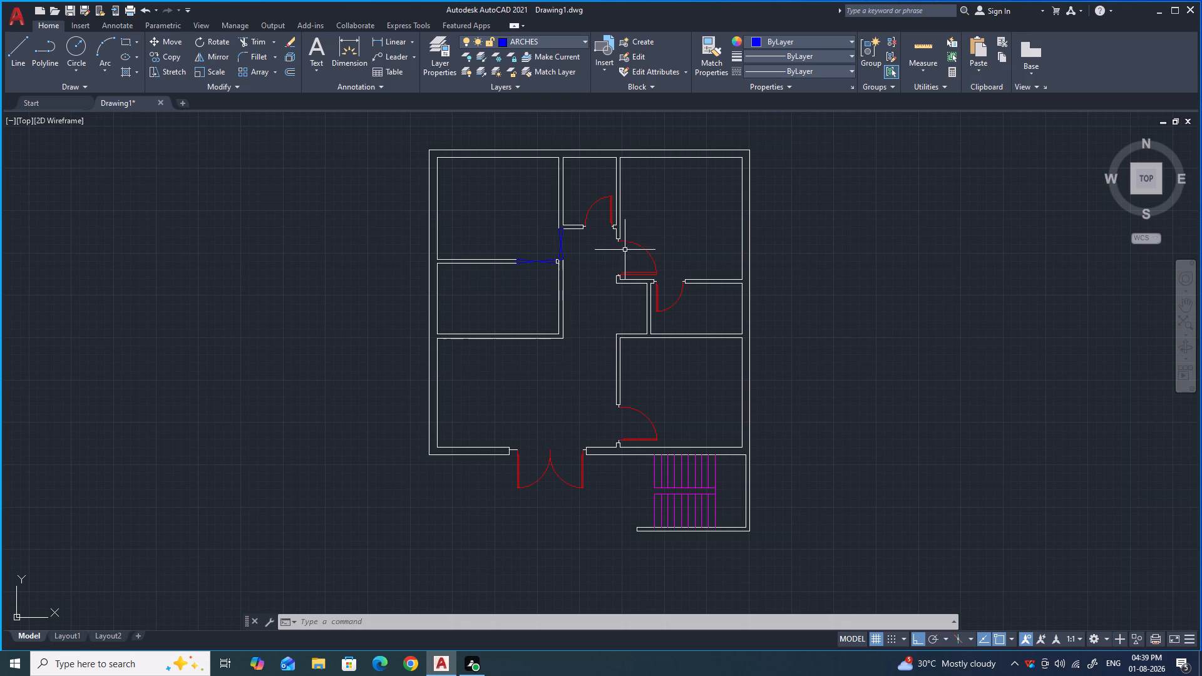
{"action": "scroll", "coordinate": [538, 320], "scroll_direction": "down", "scroll_amount": 3}
{"action": "scroll", "coordinate": [585, 284], "scroll_direction": "up", "scroll_amount": 3}
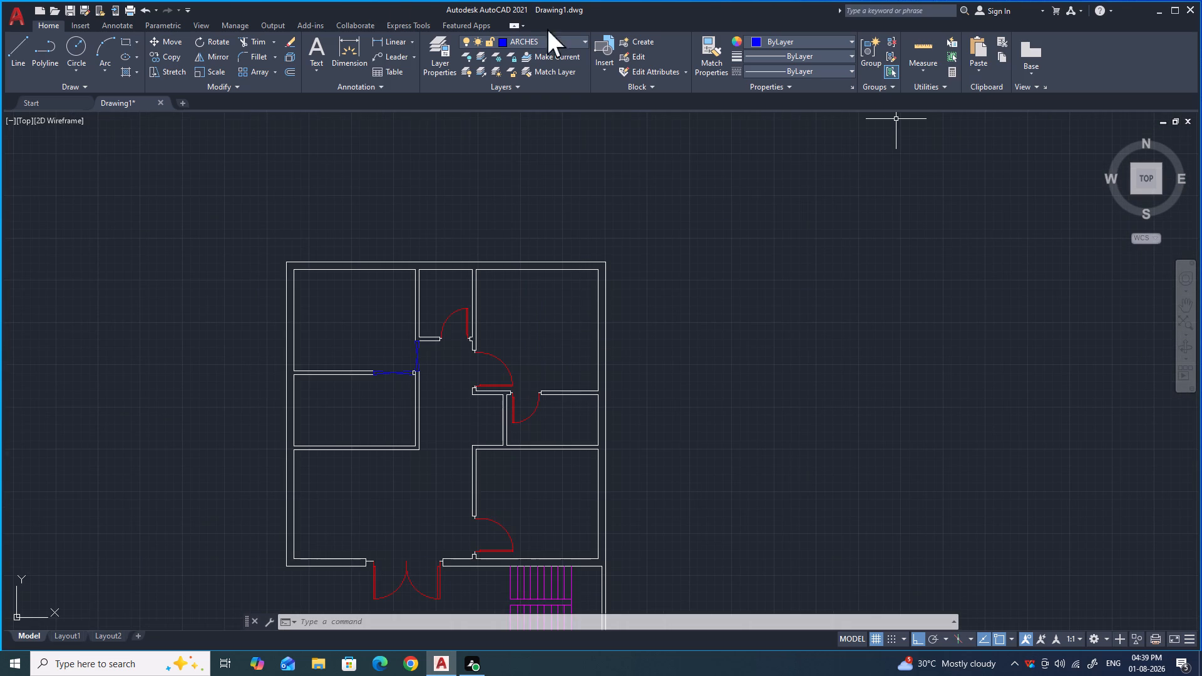
{"action": "left_click", "coordinate": [430, 63]}
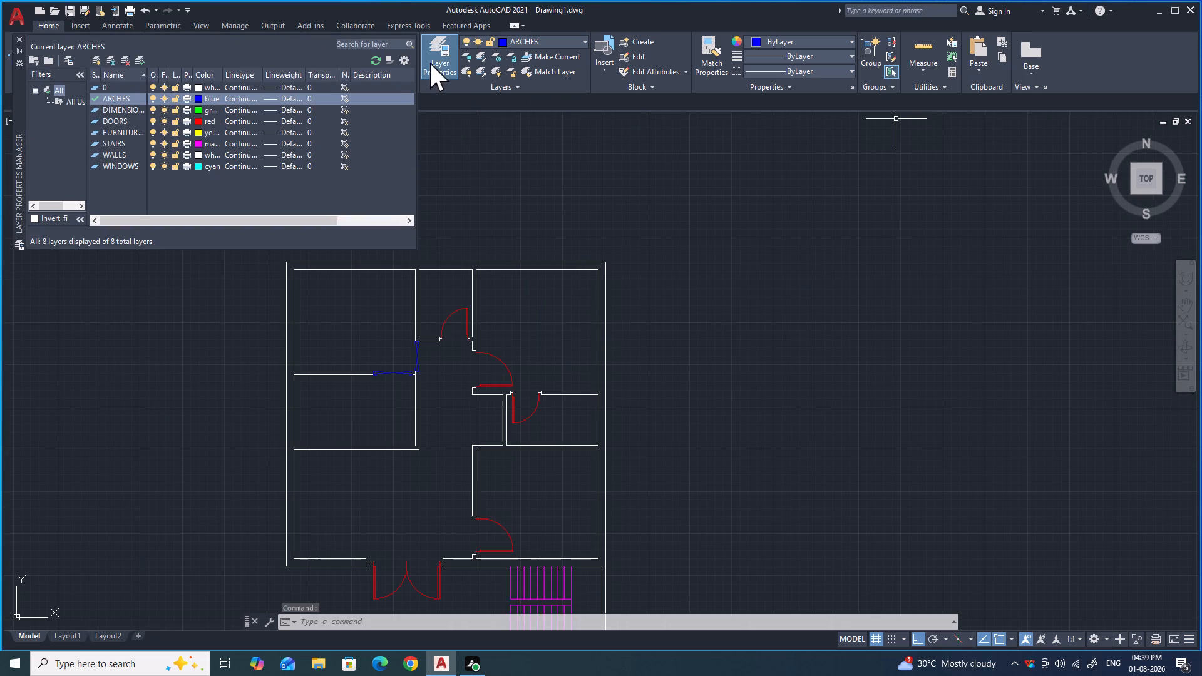
{"action": "left_click", "coordinate": [197, 130]}
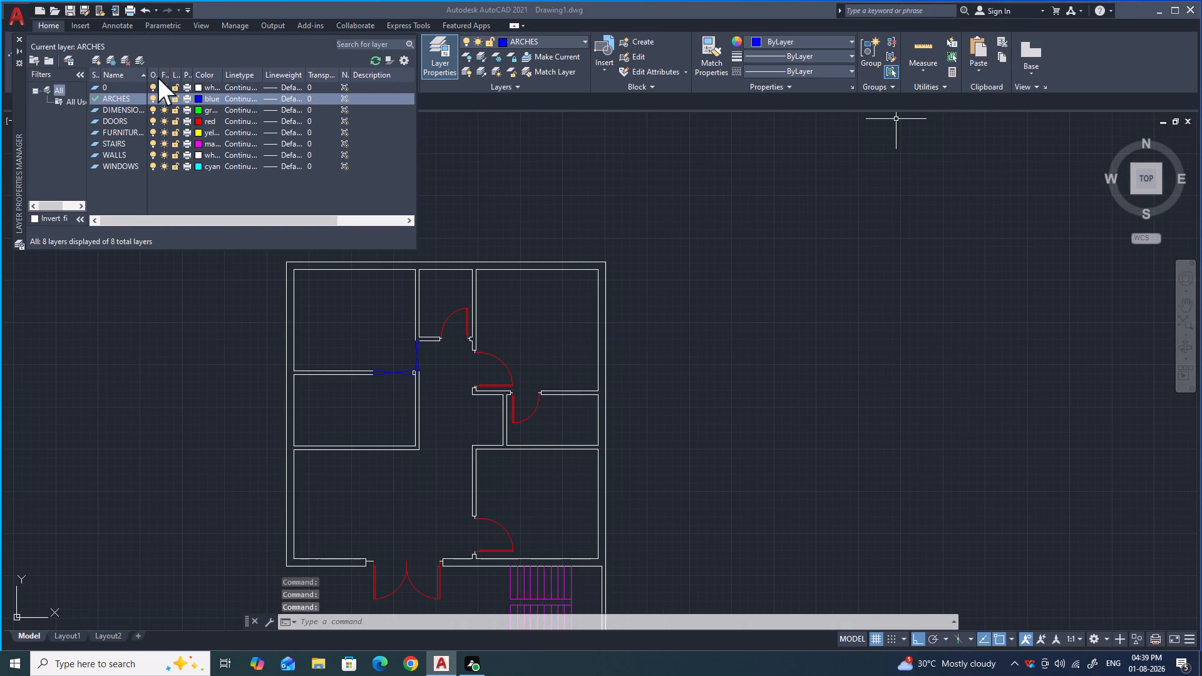
{"action": "left_click", "coordinate": [138, 58]}
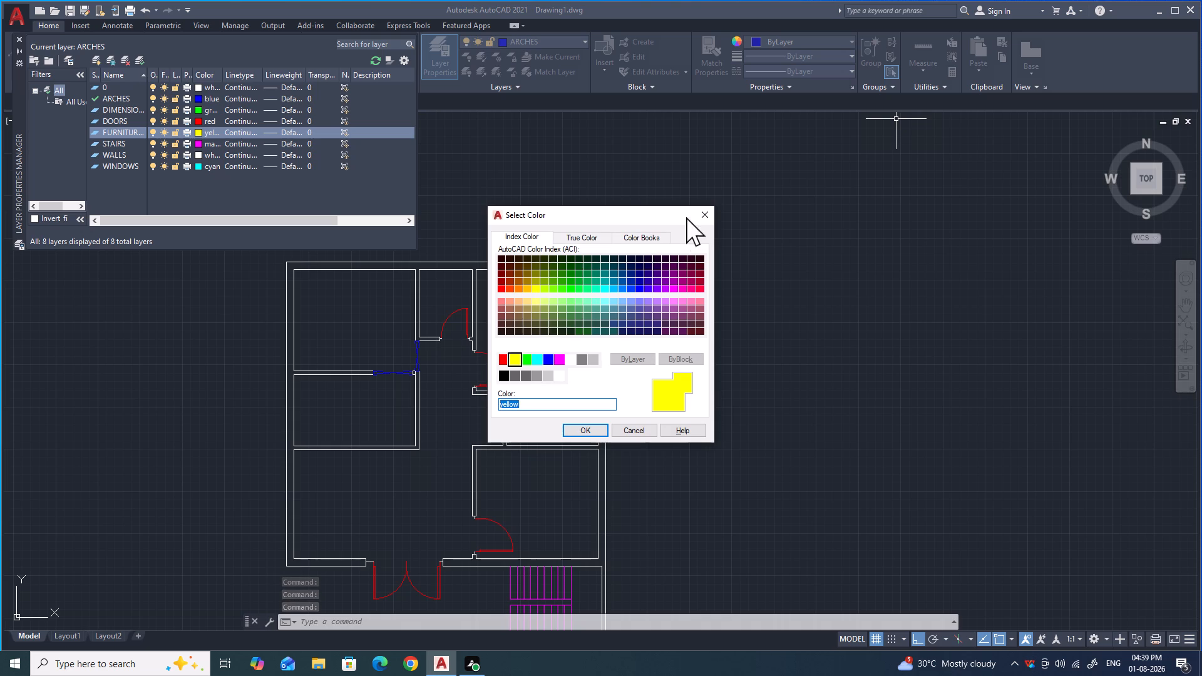
{"action": "left_click", "coordinate": [702, 217]}
{"action": "left_click", "coordinate": [136, 58]}
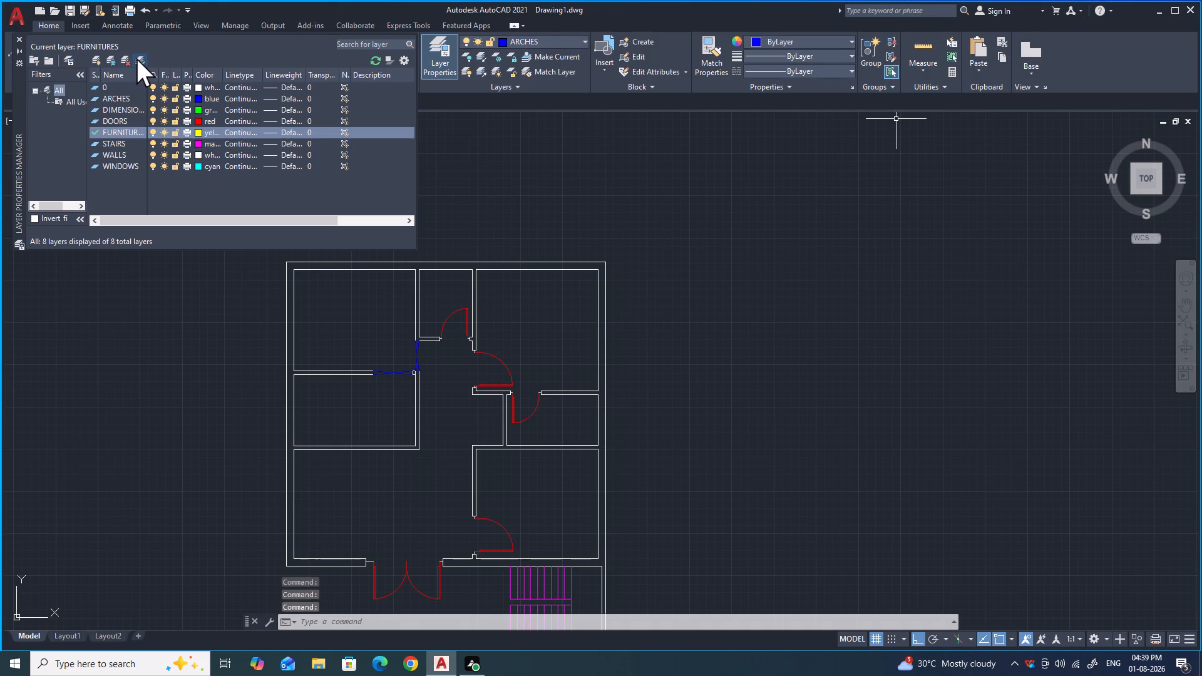
{"action": "left_click", "coordinate": [19, 38]}
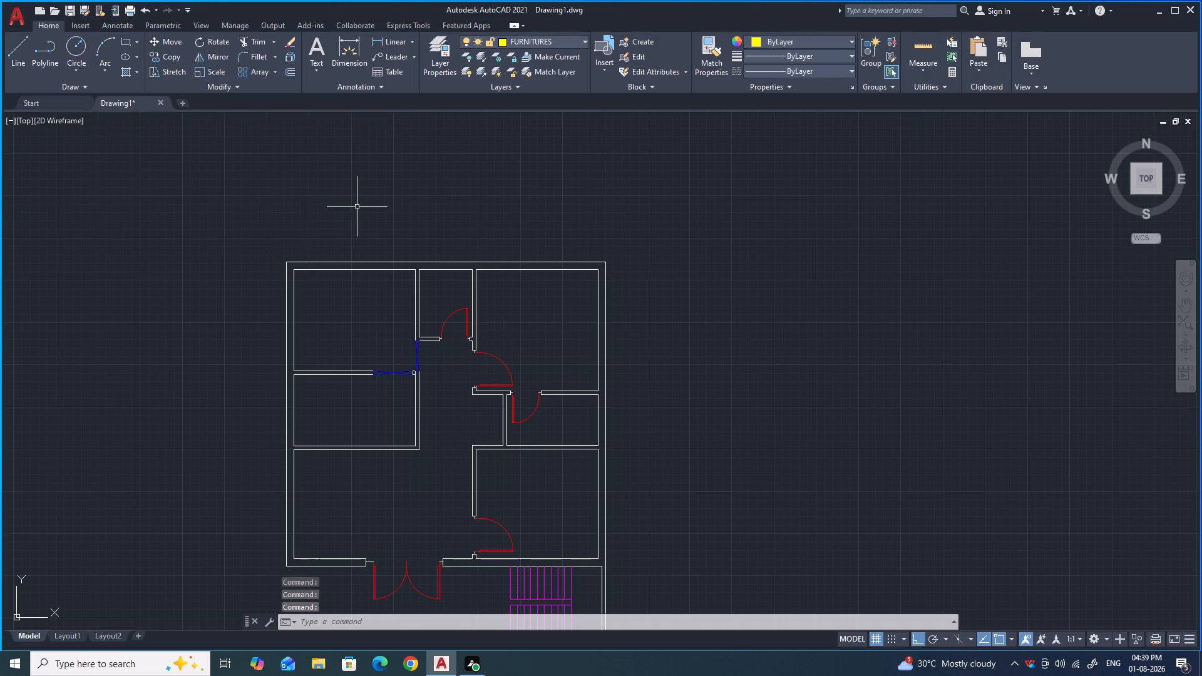
Open DesignCenter and bring up the blocks of the sample drawing Home - Space Planner.dwg.
{"action": "scroll", "coordinate": [335, 207], "scroll_direction": "down", "scroll_amount": 2}
{"action": "scroll", "coordinate": [505, 212], "scroll_direction": "up", "scroll_amount": 1}
{"action": "type", "text": "DC"}
{"action": "key", "text": "Return"}
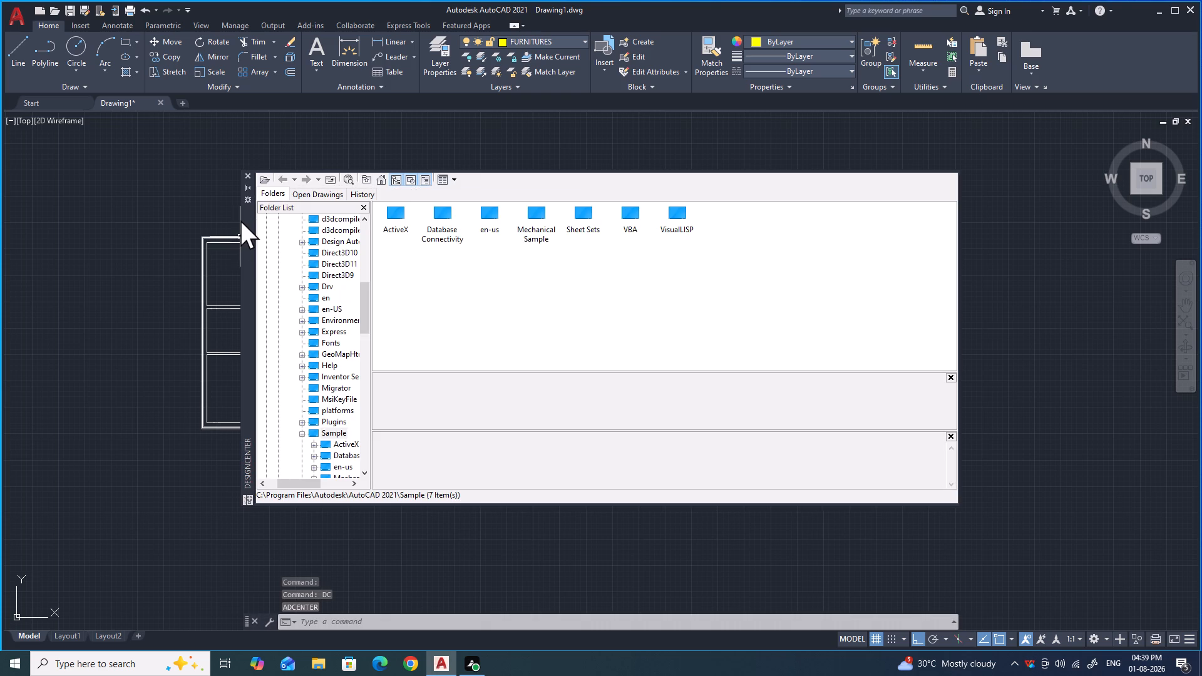
{"action": "left_click_drag", "start_coordinate": [589, 175], "coordinate": [742, 174]}
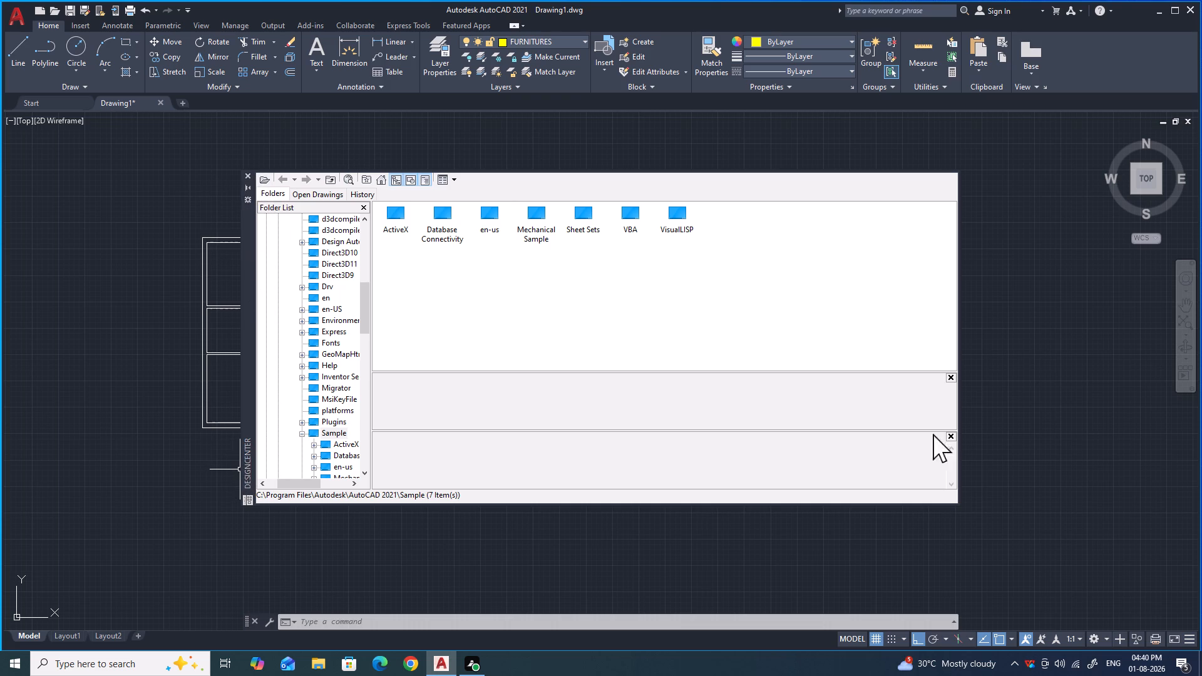
{"action": "left_click_drag", "start_coordinate": [960, 335], "coordinate": [768, 355]}
{"action": "double_click", "coordinate": [486, 220]}
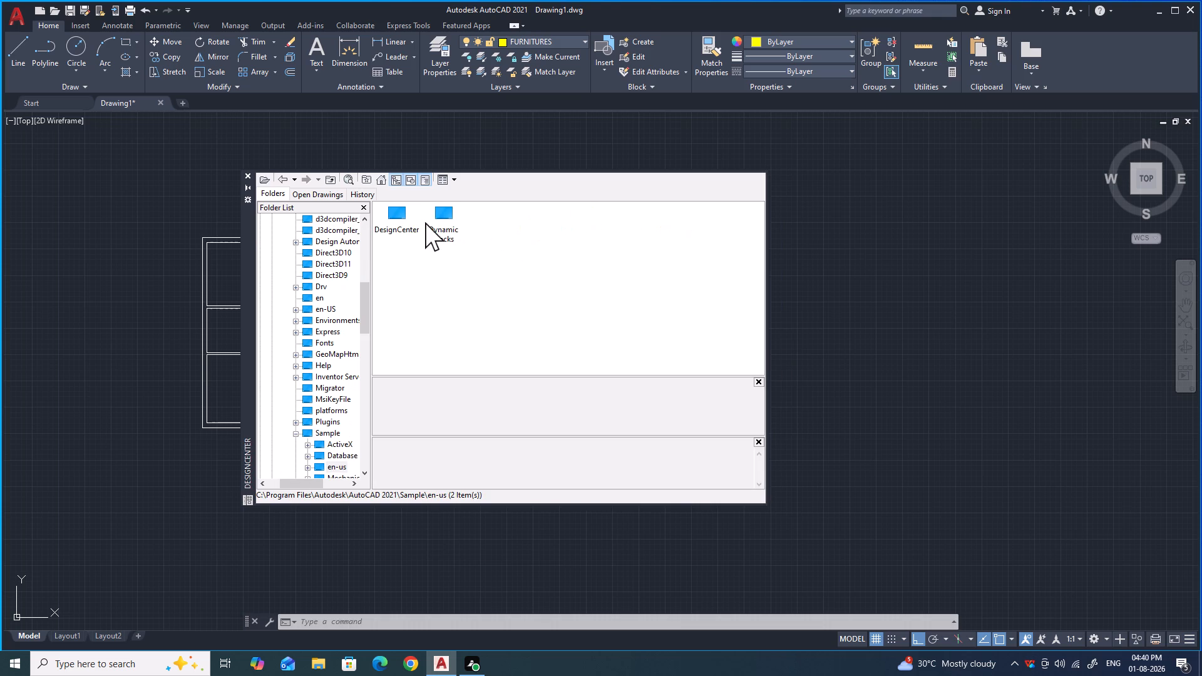
{"action": "double_click", "coordinate": [406, 221]}
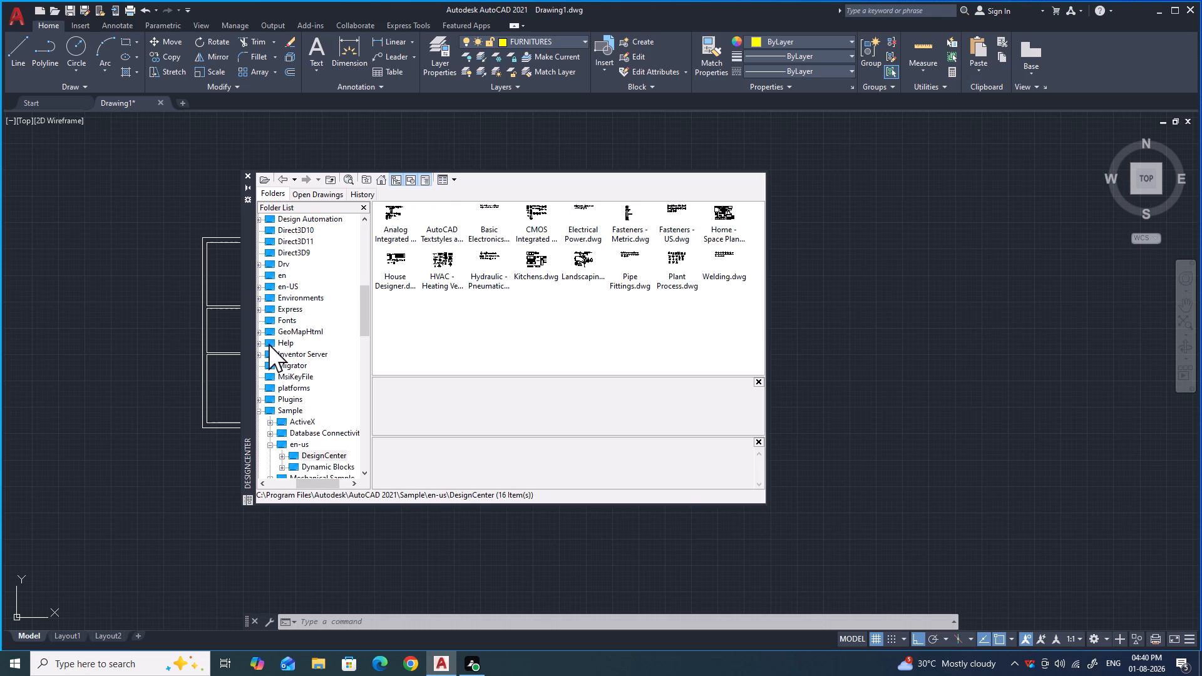
{"action": "scroll", "coordinate": [269, 344], "scroll_direction": "down", "scroll_amount": 4}
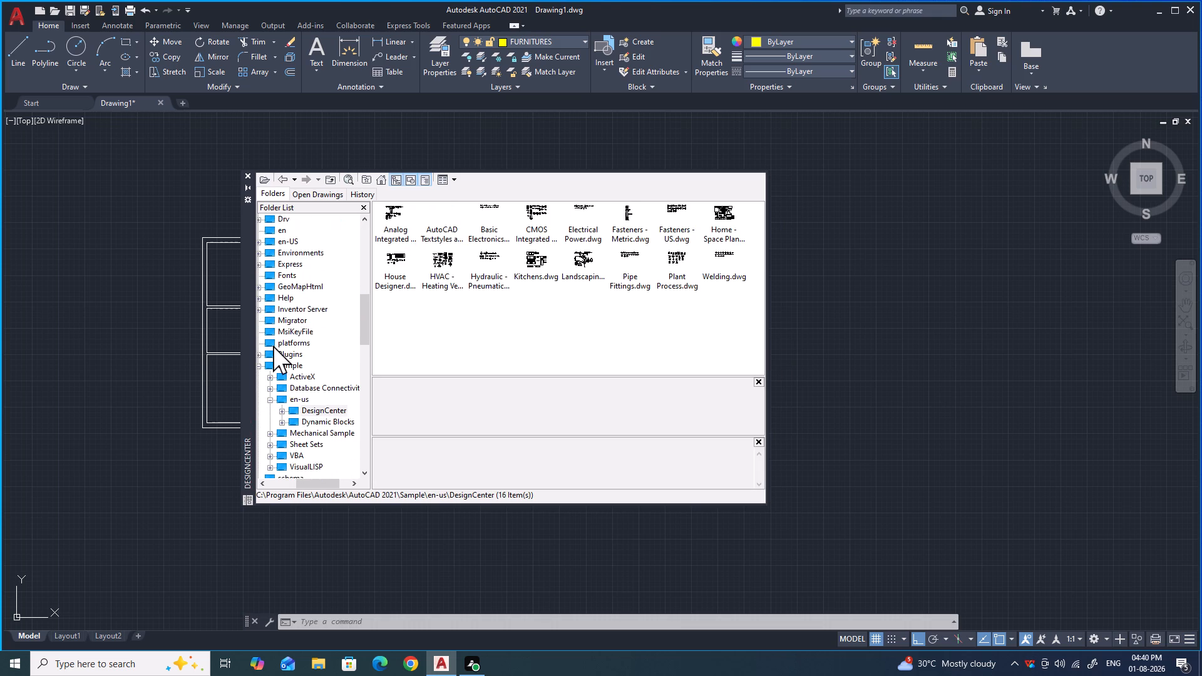
{"action": "scroll", "coordinate": [273, 346], "scroll_direction": "down", "scroll_amount": 5}
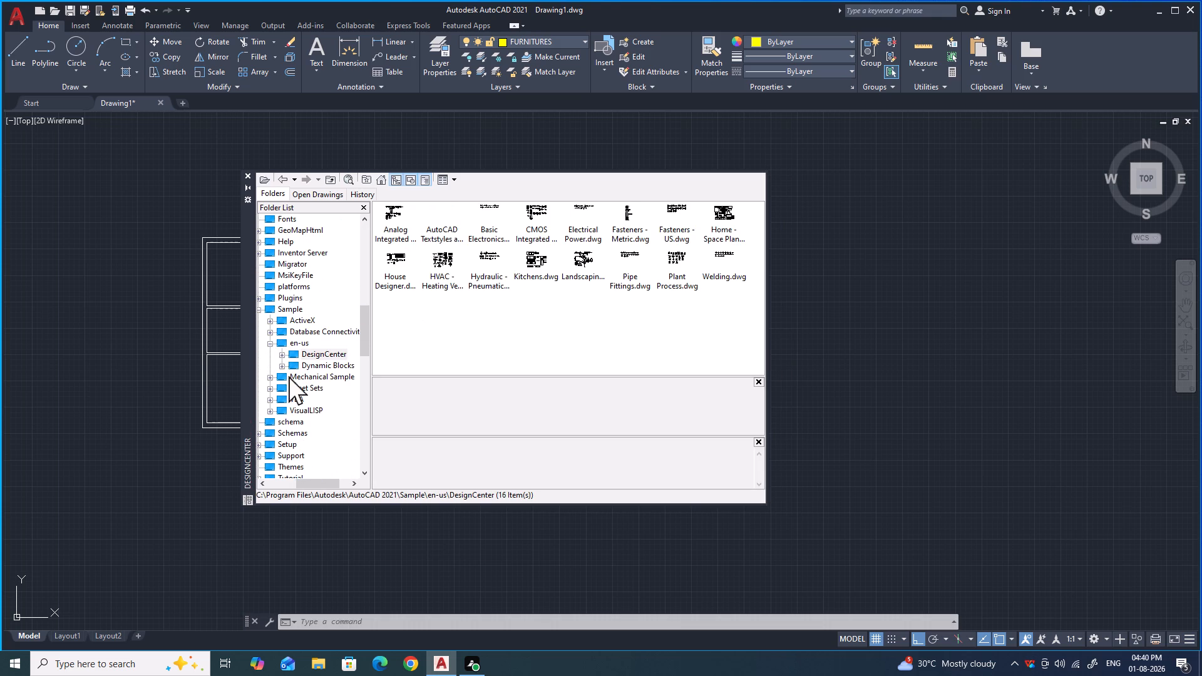
{"action": "double_click", "coordinate": [724, 234]}
{"action": "double_click", "coordinate": [393, 214]}
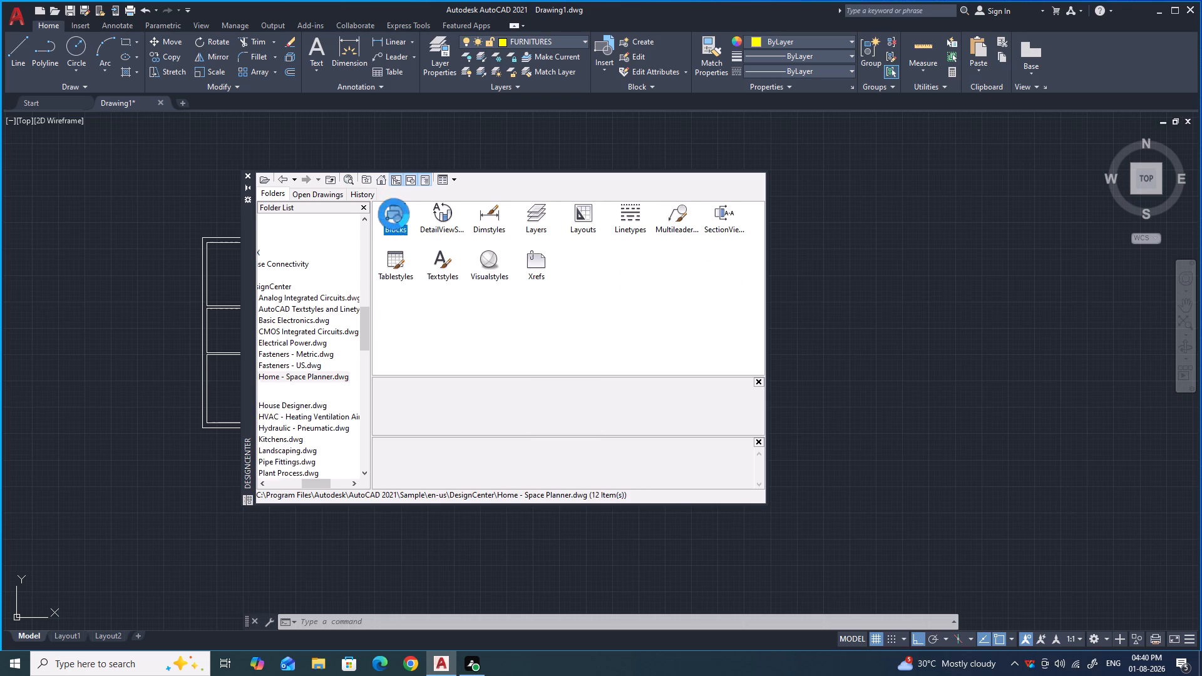
Insert the Bed - Queen, Dining Set - 36 x 72 in. and Sofa - Roundback 7 ft. blocks in the empty space beside the plan.
{"action": "left_click_drag", "start_coordinate": [396, 222], "coordinate": [518, 148]}
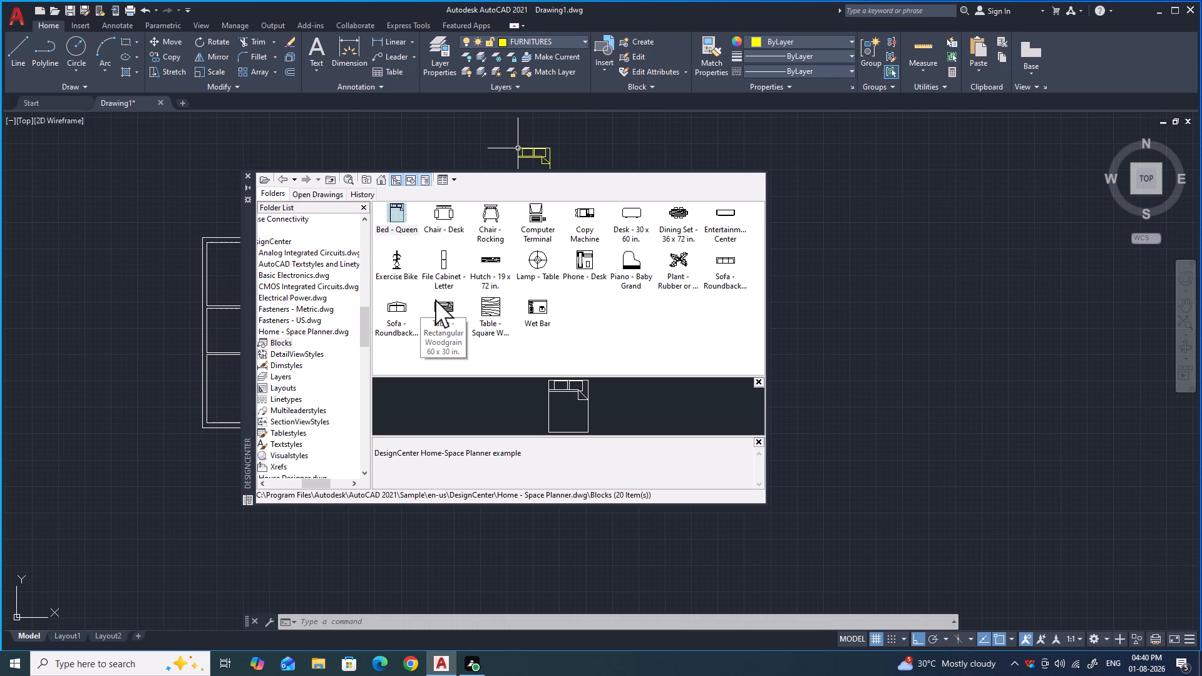
{"action": "left_click_drag", "start_coordinate": [676, 216], "coordinate": [653, 147]}
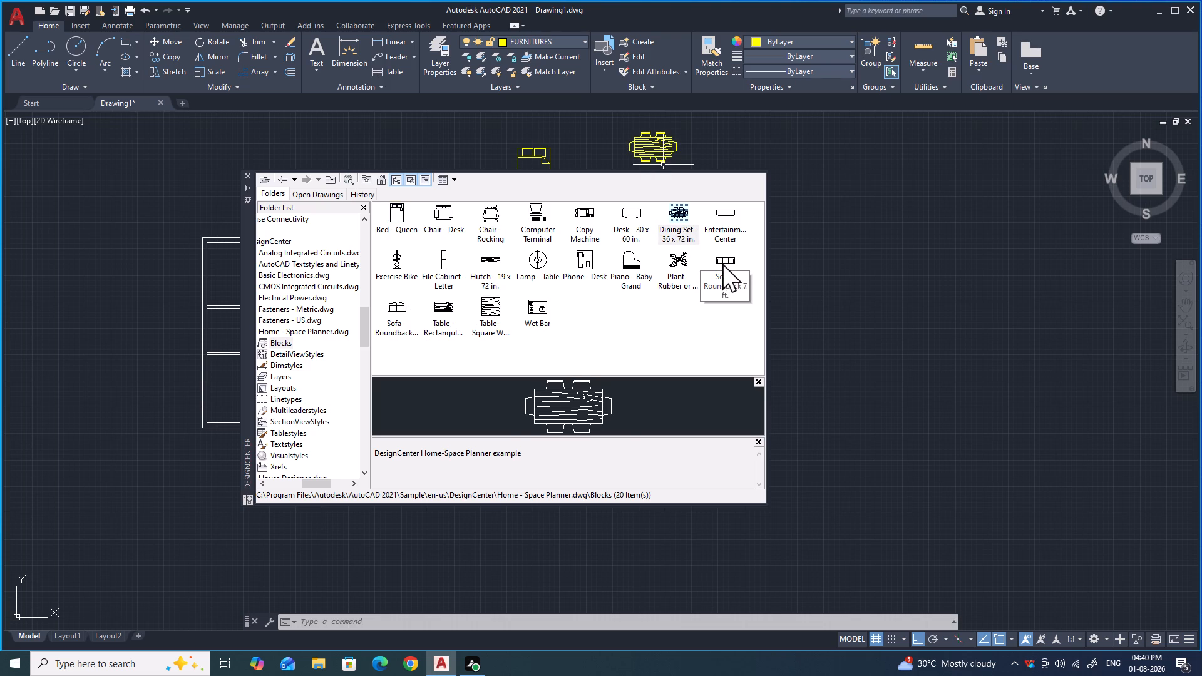
{"action": "left_click_drag", "start_coordinate": [722, 264], "coordinate": [835, 260]}
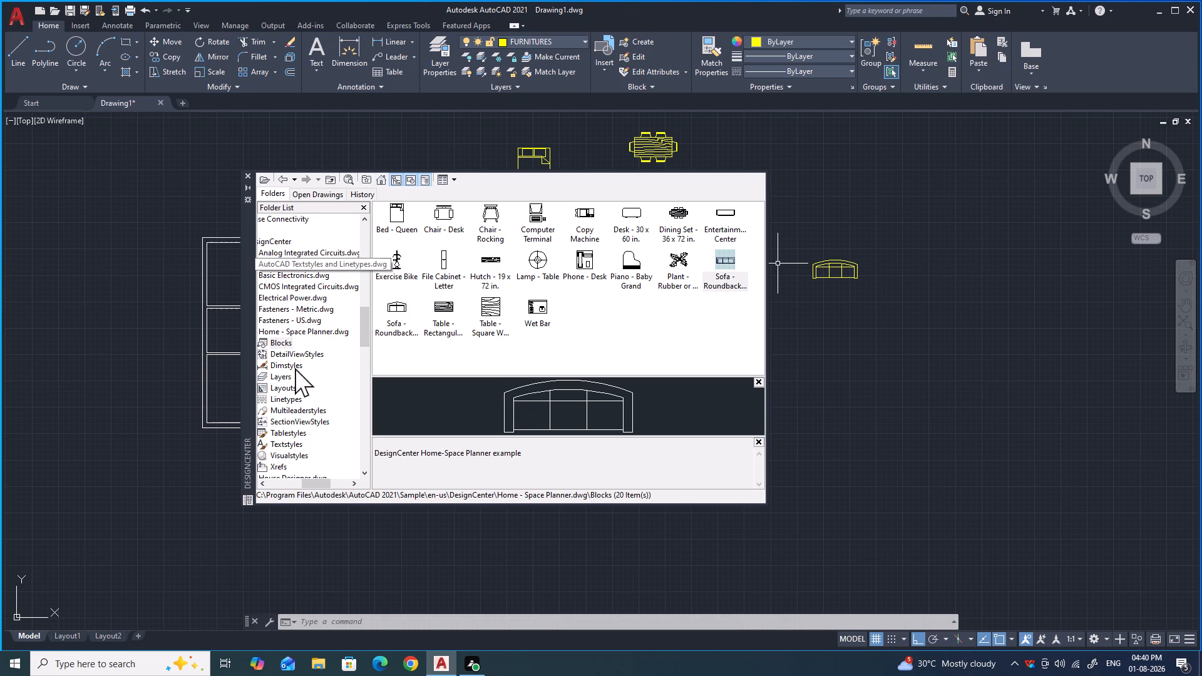
Insert the rectangular 36 in. refrigerator block from Kitchens.dwg into the empty space below the sofa.
{"action": "left_click_drag", "start_coordinate": [304, 484], "coordinate": [297, 484]}
{"action": "scroll", "coordinate": [306, 363], "scroll_direction": "down", "scroll_amount": 1}
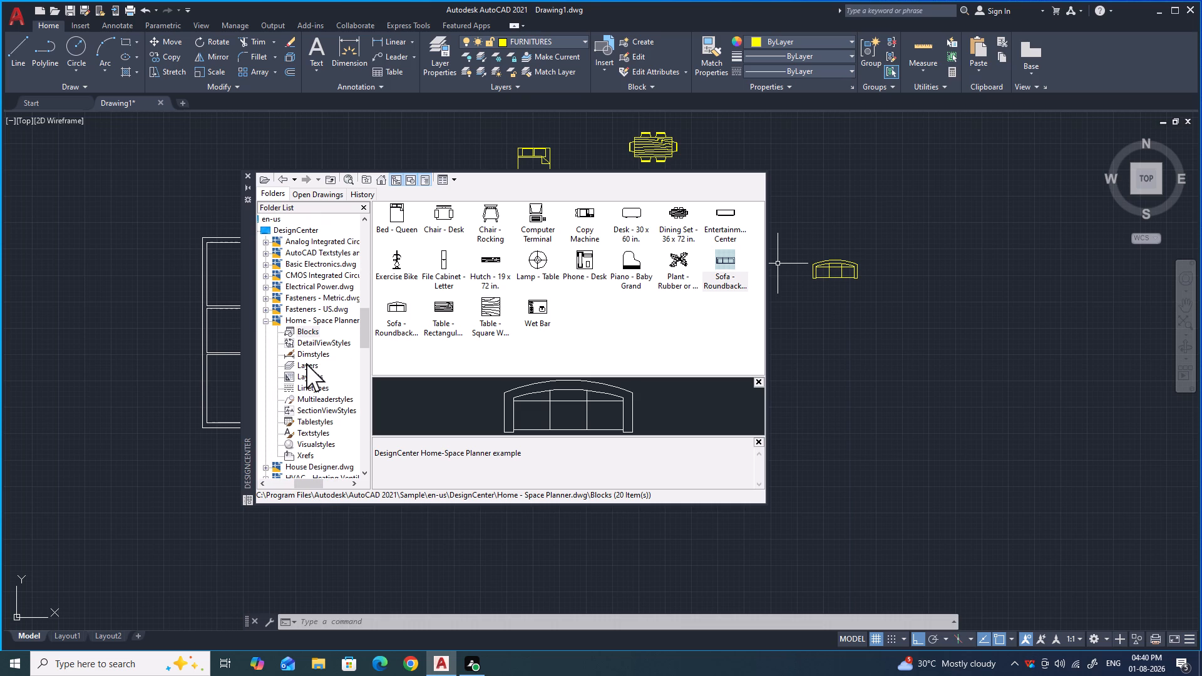
{"action": "scroll", "coordinate": [306, 363], "scroll_direction": "down", "scroll_amount": 5}
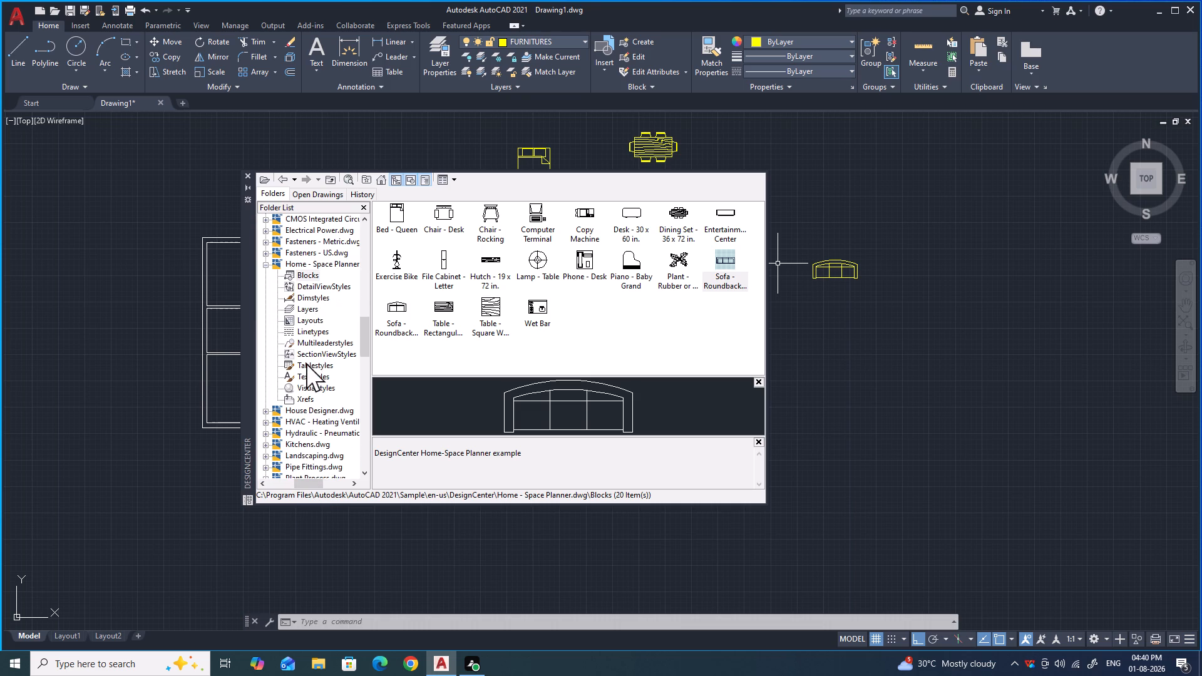
{"action": "scroll", "coordinate": [306, 363], "scroll_direction": "down", "scroll_amount": 5}
{"action": "double_click", "coordinate": [306, 389]}
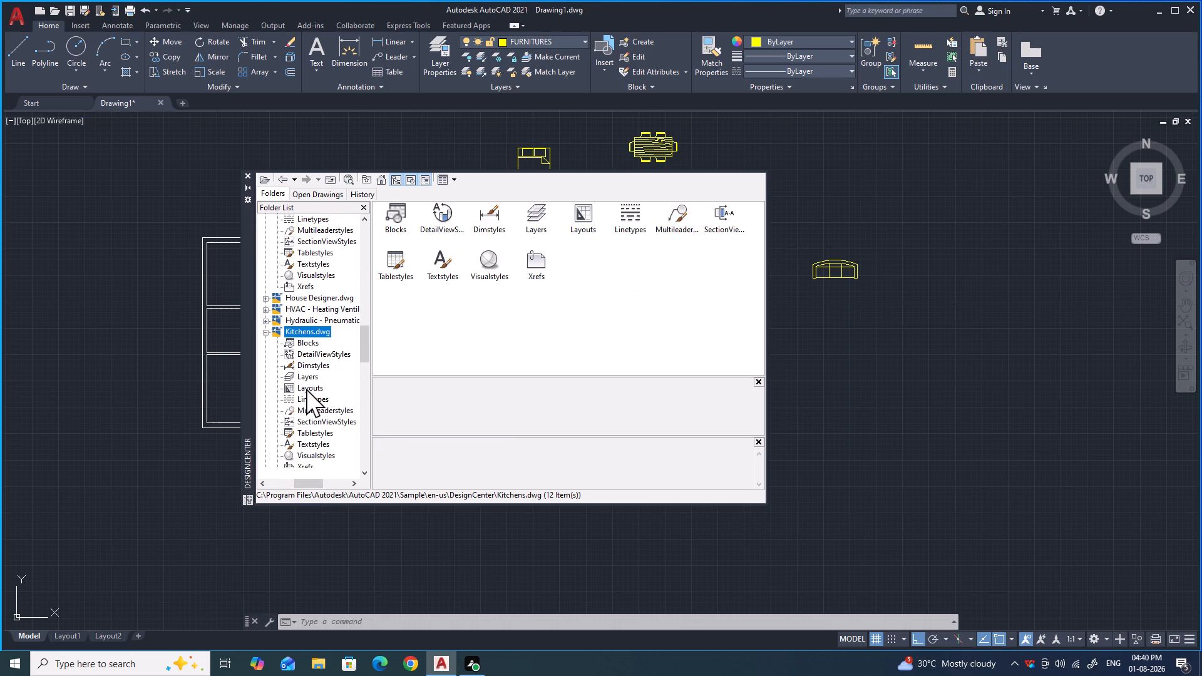
{"action": "double_click", "coordinate": [398, 219]}
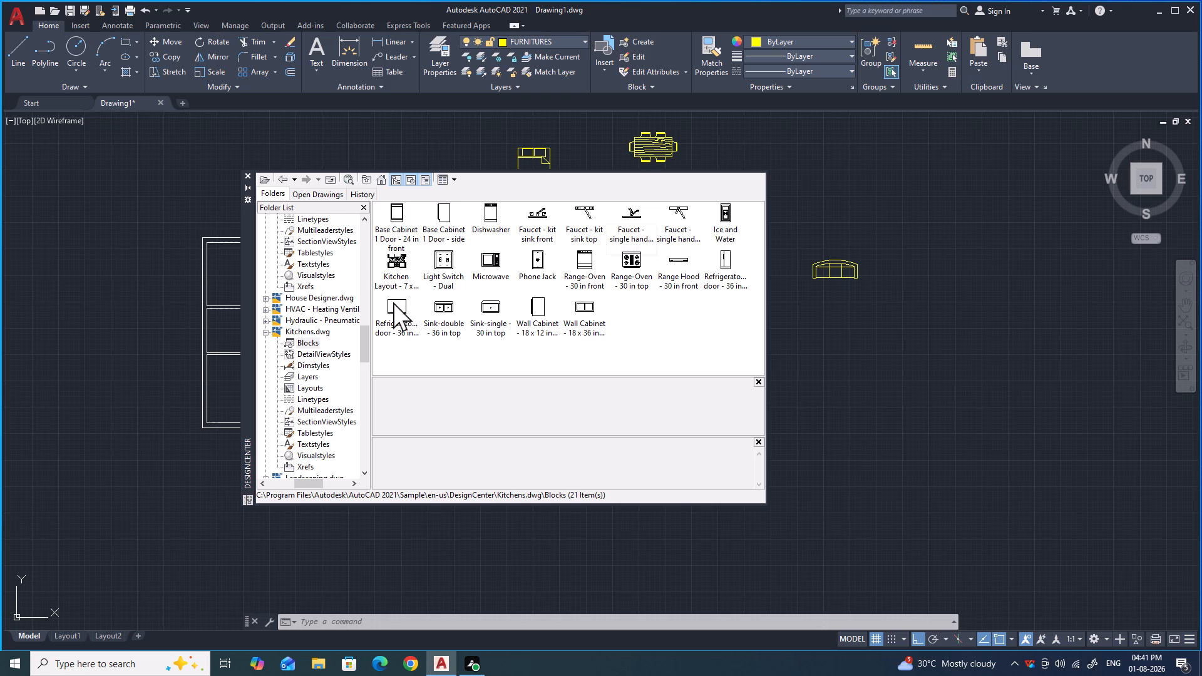
{"action": "left_click_drag", "start_coordinate": [394, 308], "coordinate": [838, 356]}
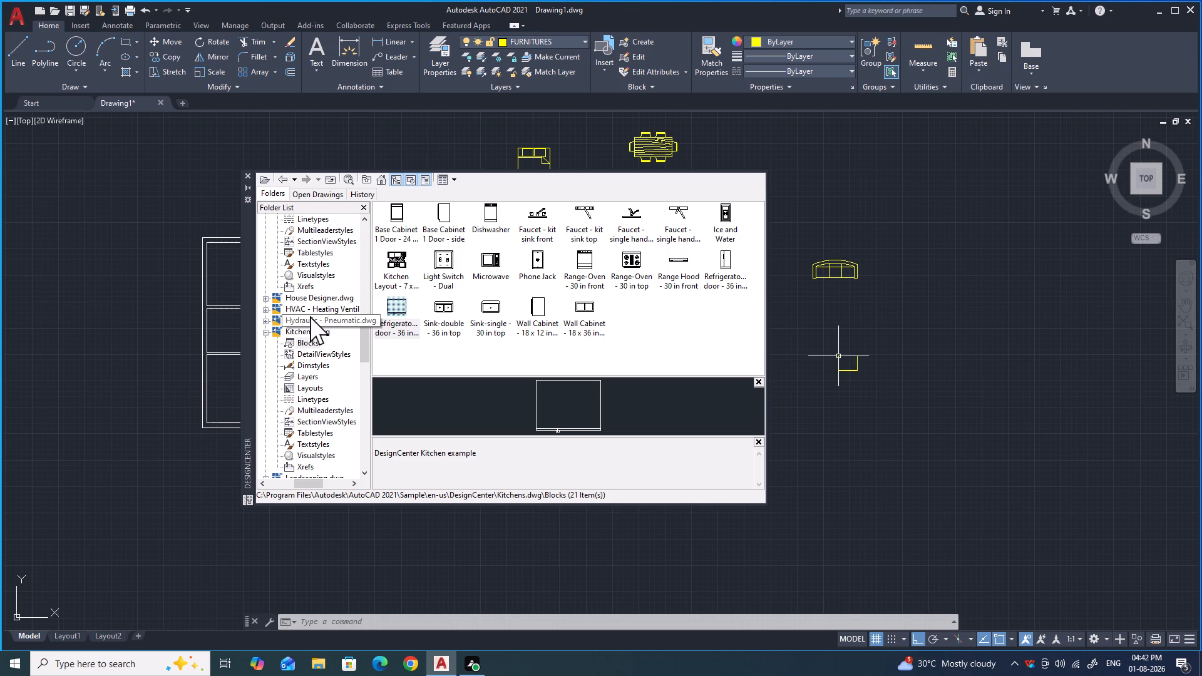
Insert the Toilet - top block from House Designer.dwg next to the refrigerator and close DesignCenter.
{"action": "scroll", "coordinate": [300, 394], "scroll_direction": "down", "scroll_amount": 1}
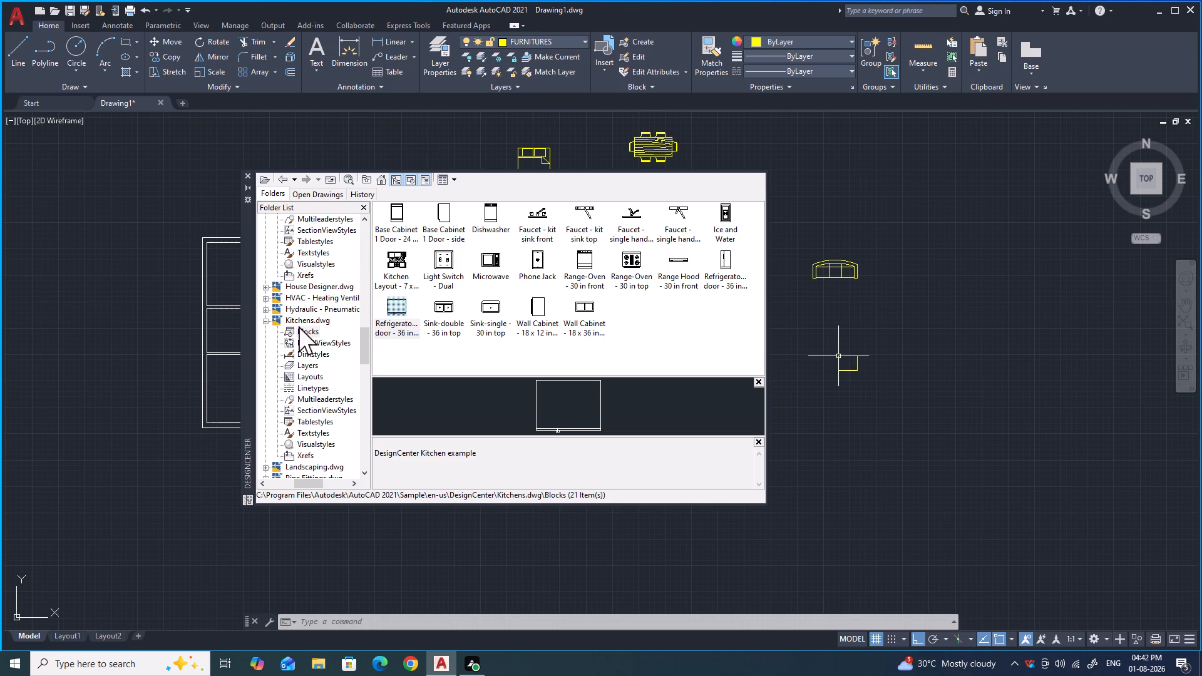
{"action": "left_click", "coordinate": [305, 289]}
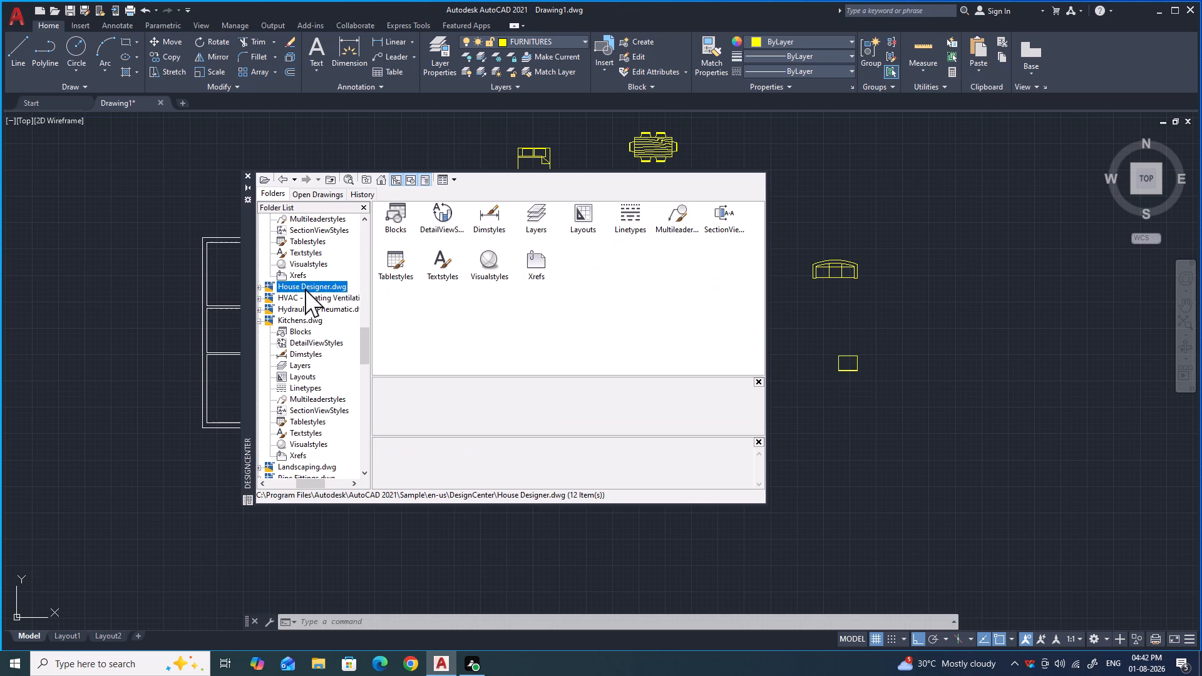
{"action": "double_click", "coordinate": [399, 212]}
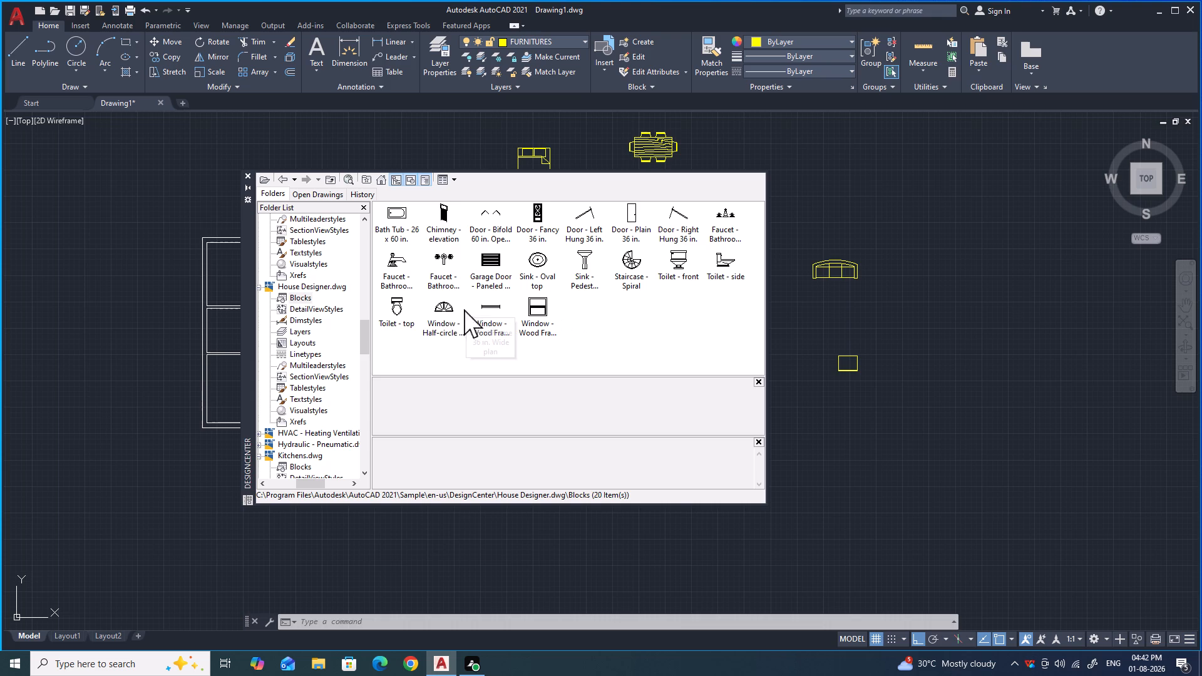
{"action": "left_click_drag", "start_coordinate": [393, 305], "coordinate": [910, 321]}
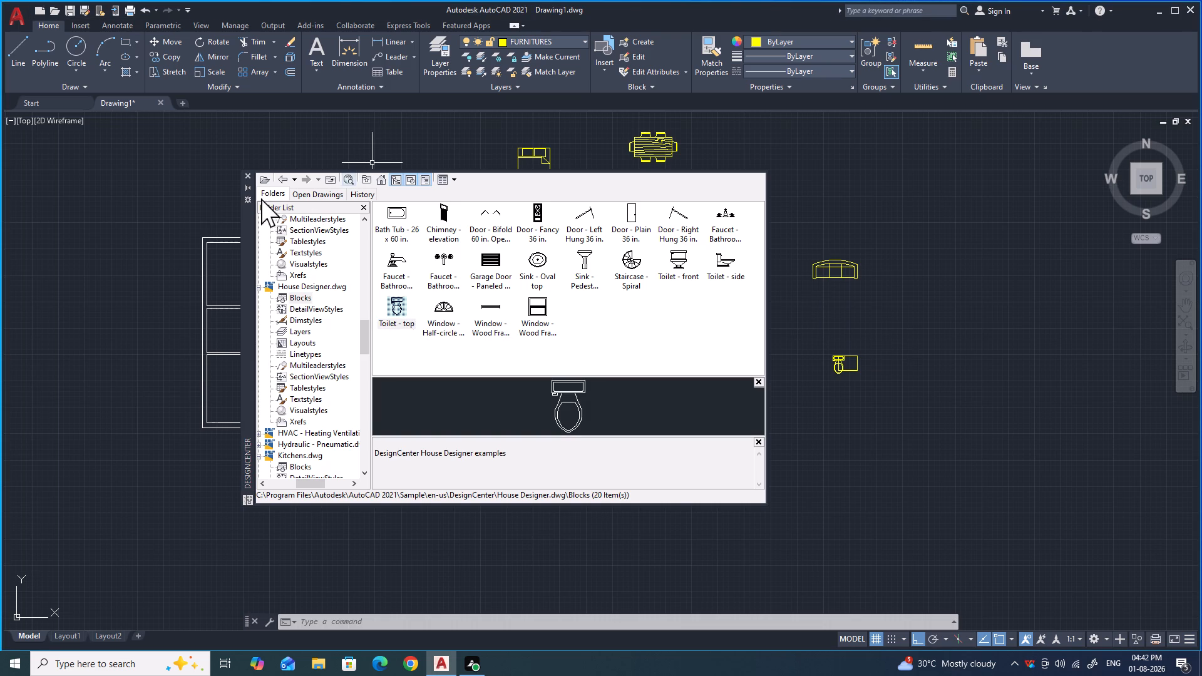
{"action": "left_click", "coordinate": [249, 177]}
Move the toilet block from beside the refrigerator into the small upper middle bathroom, with its tank near the upper wall.
{"action": "scroll", "coordinate": [634, 287], "scroll_direction": "down", "scroll_amount": 1}
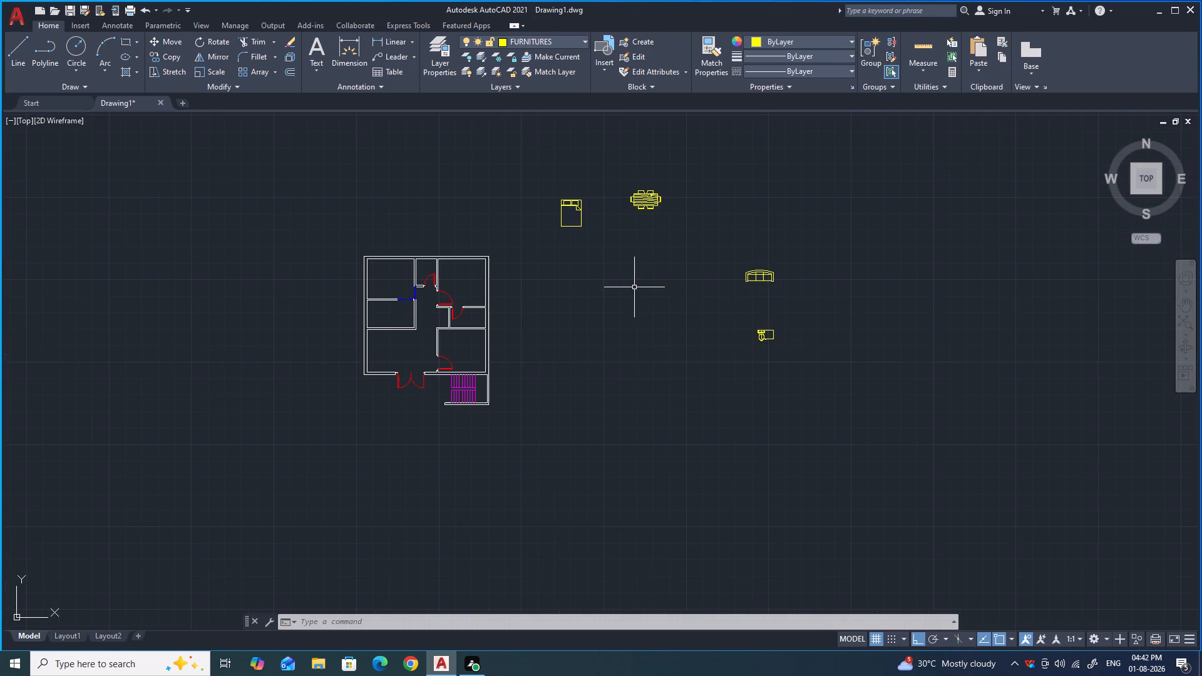
{"action": "scroll", "coordinate": [751, 329], "scroll_direction": "up", "scroll_amount": 4}
{"action": "left_click", "coordinate": [784, 341]}
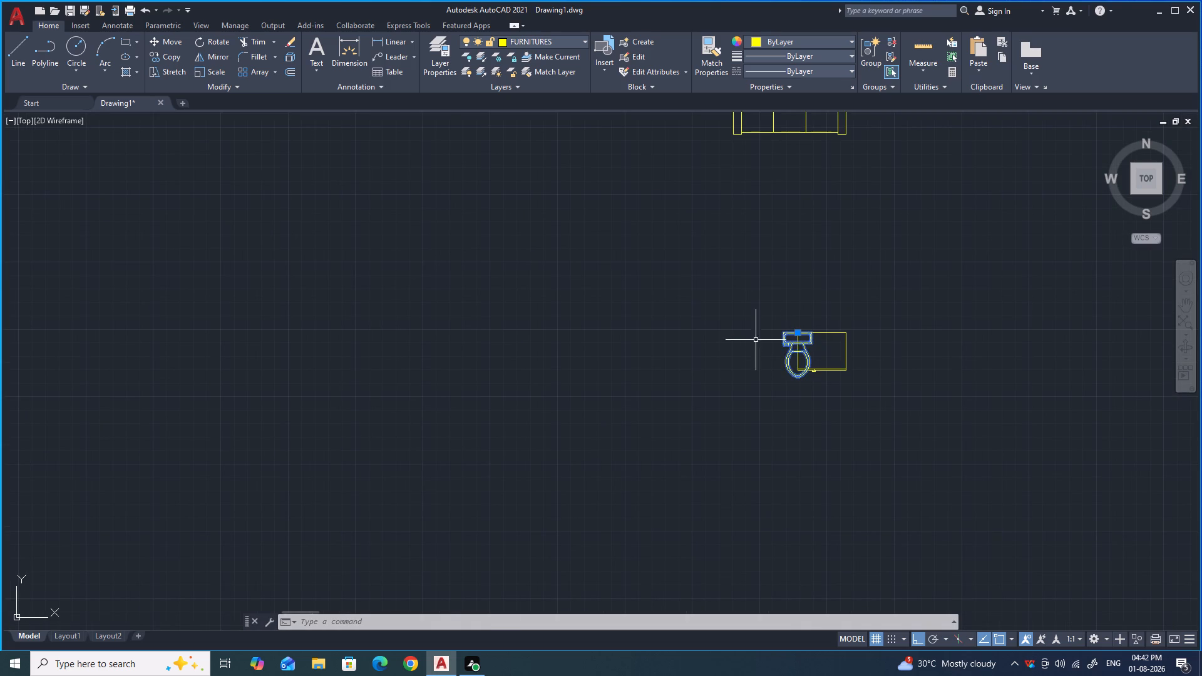
{"action": "key", "text": "m"}
{"action": "key", "text": "Return"}
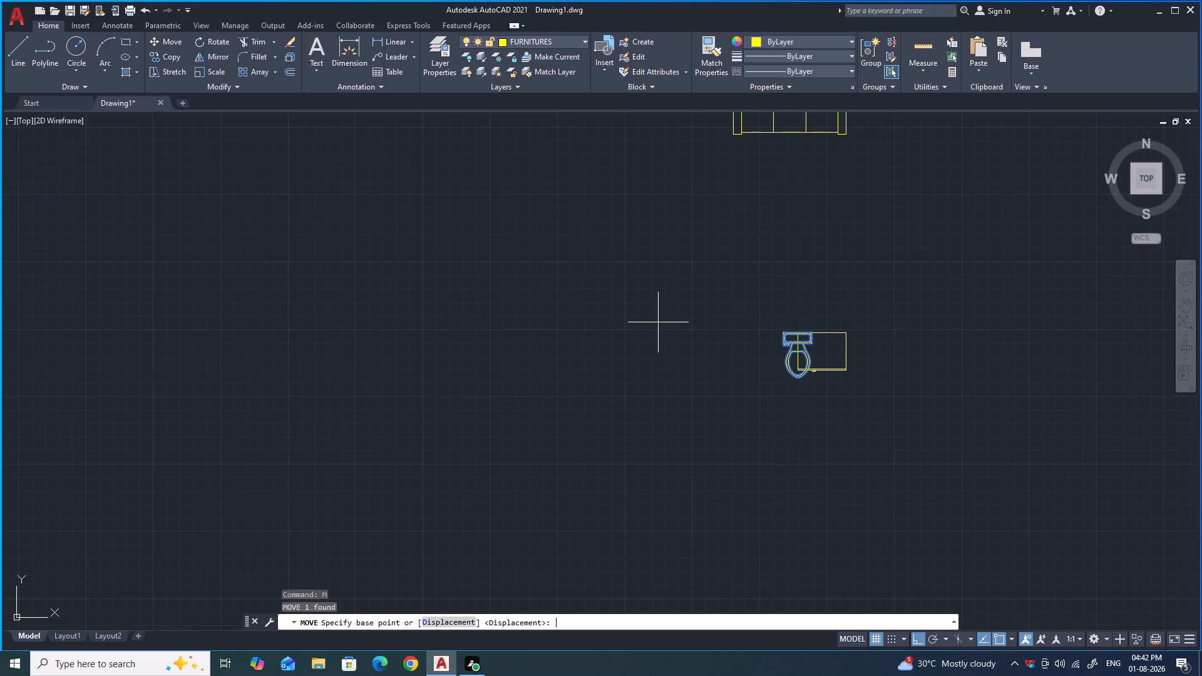
{"action": "left_click", "coordinate": [797, 333]}
{"action": "scroll", "coordinate": [670, 277], "scroll_direction": "down", "scroll_amount": 3}
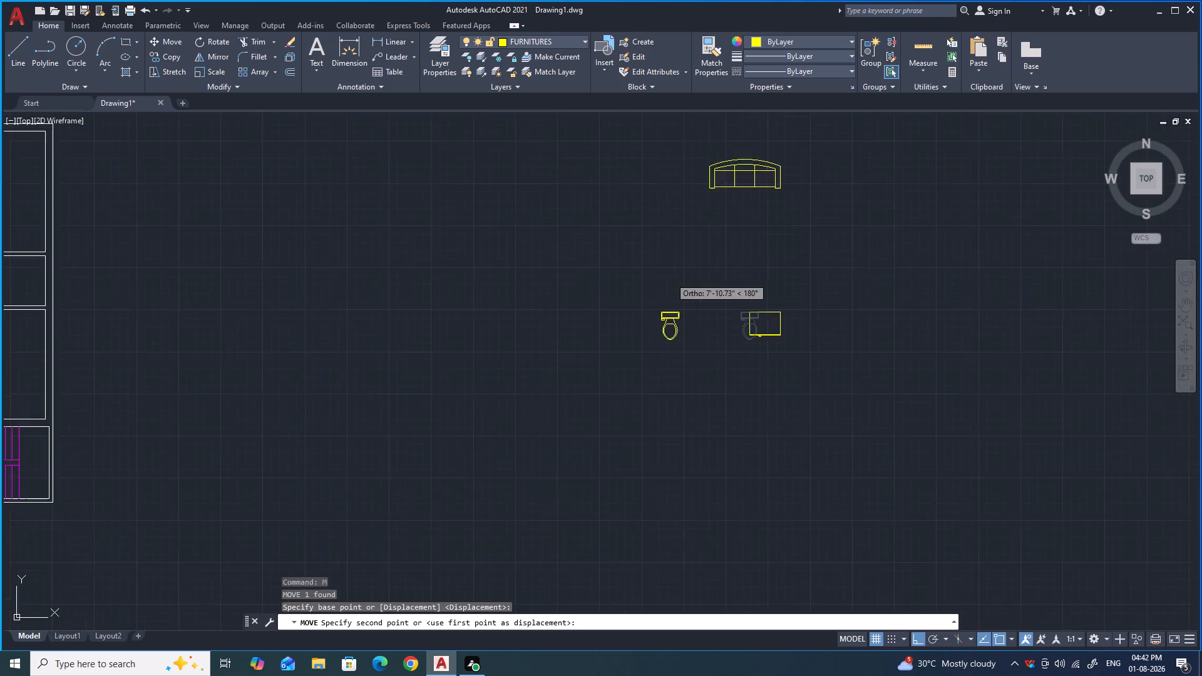
{"action": "key", "text": "F8"}
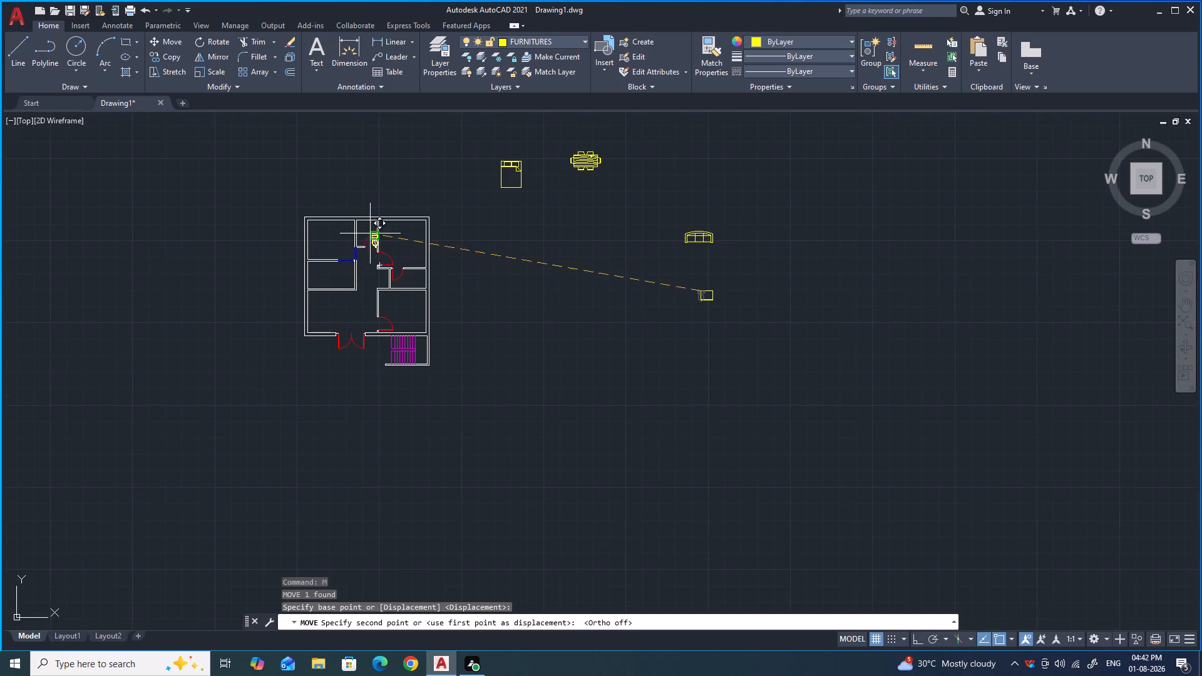
{"action": "scroll", "coordinate": [370, 232], "scroll_direction": "up", "scroll_amount": 5}
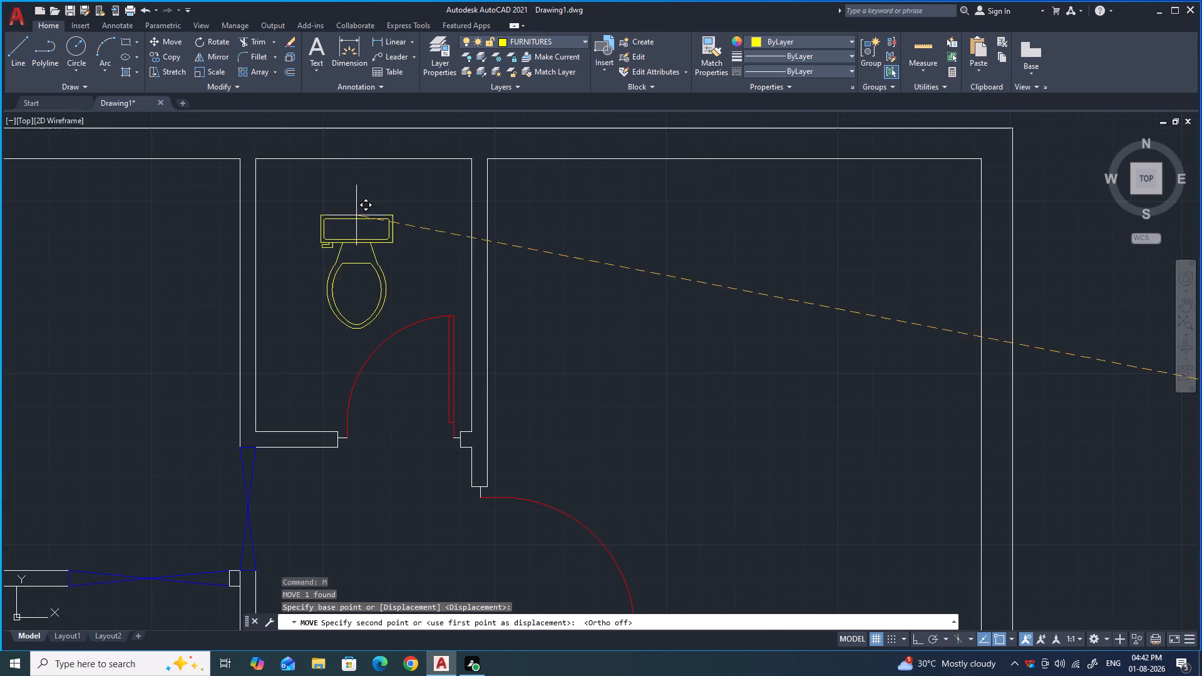
{"action": "left_click", "coordinate": [363, 168]}
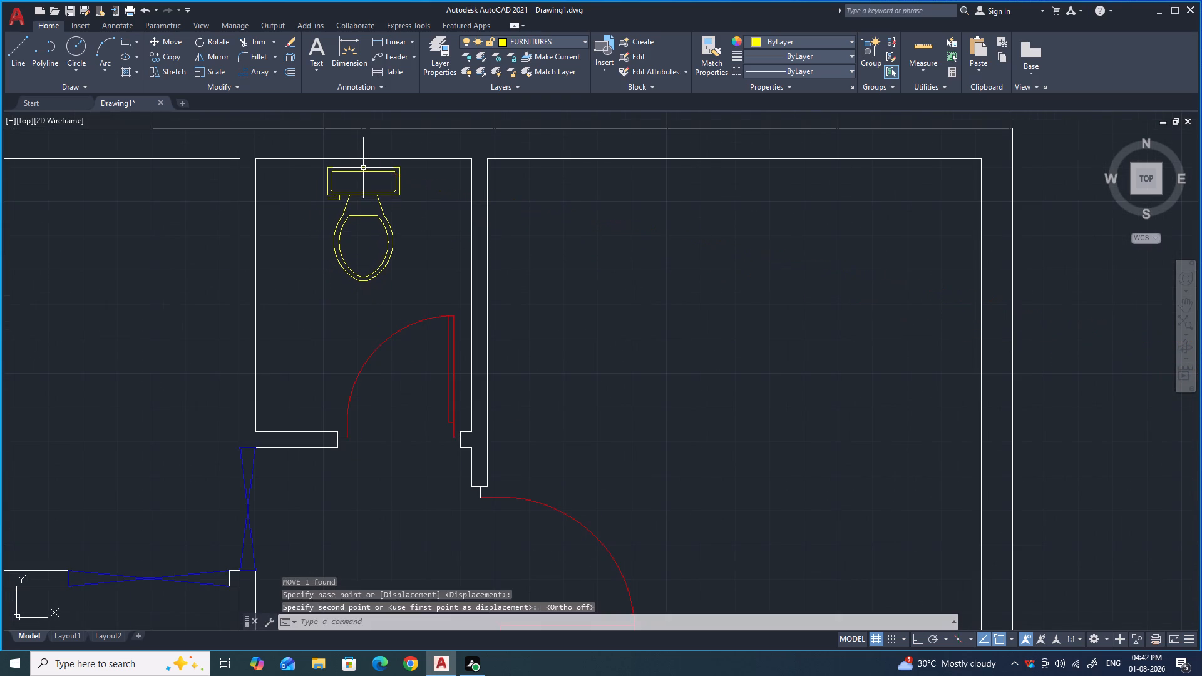
Copy the toilet into the small bathroom on the plan's right side, with its tank near the room's upper wall.
{"action": "scroll", "coordinate": [454, 218], "scroll_direction": "down", "scroll_amount": 2}
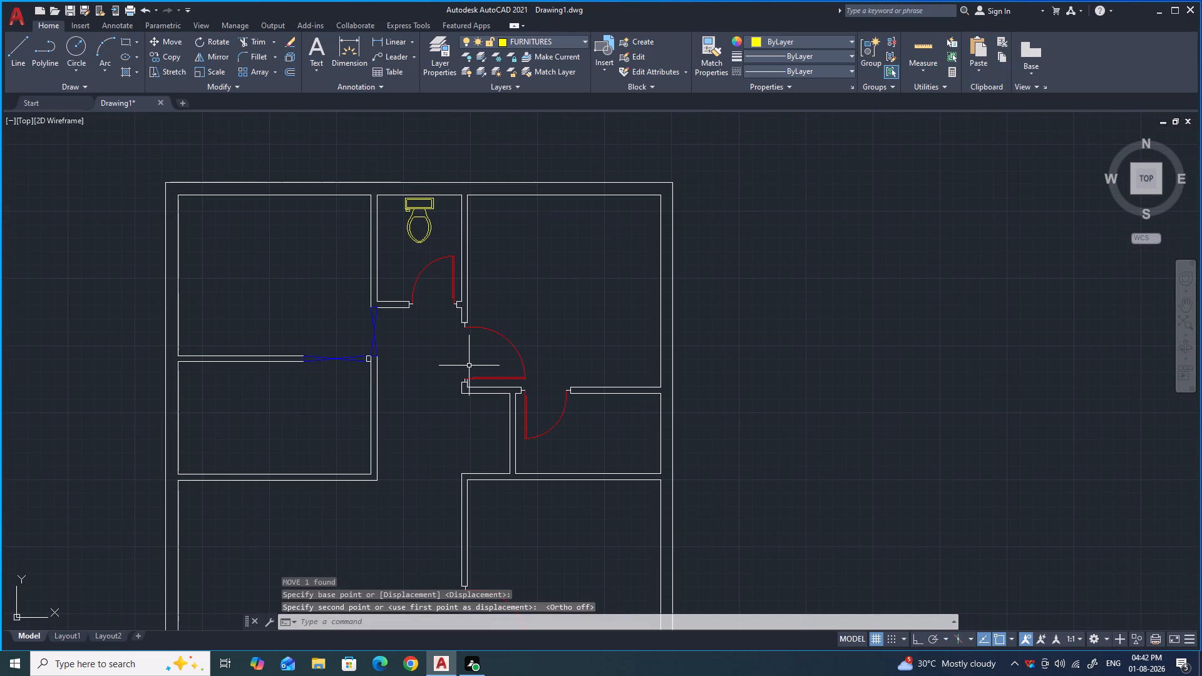
{"action": "scroll", "coordinate": [470, 364], "scroll_direction": "down", "scroll_amount": 1}
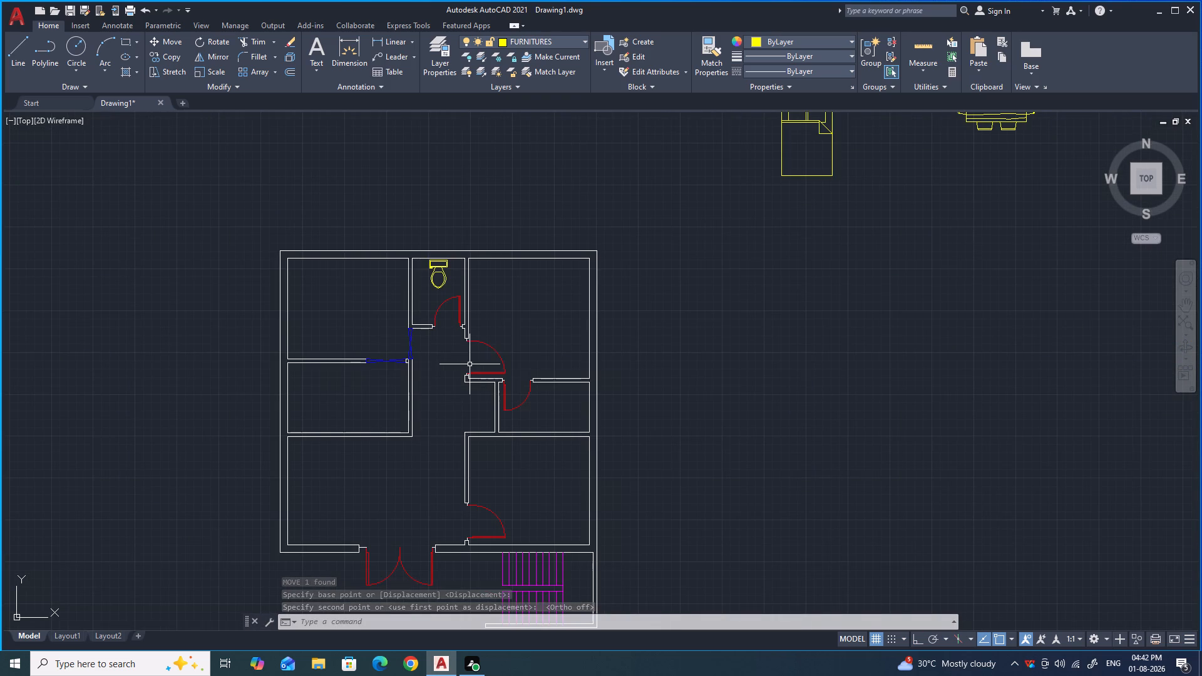
{"action": "scroll", "coordinate": [570, 381], "scroll_direction": "down", "scroll_amount": 1}
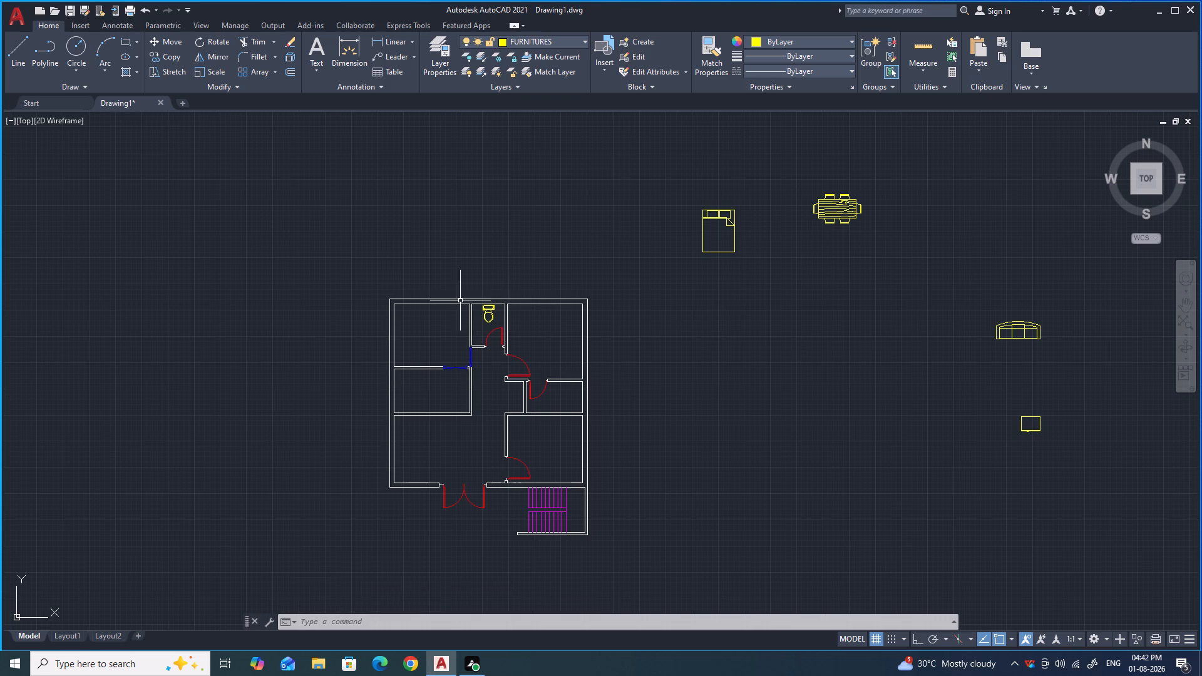
{"action": "scroll", "coordinate": [463, 310], "scroll_direction": "up", "scroll_amount": 2}
{"action": "left_click", "coordinate": [530, 305]}
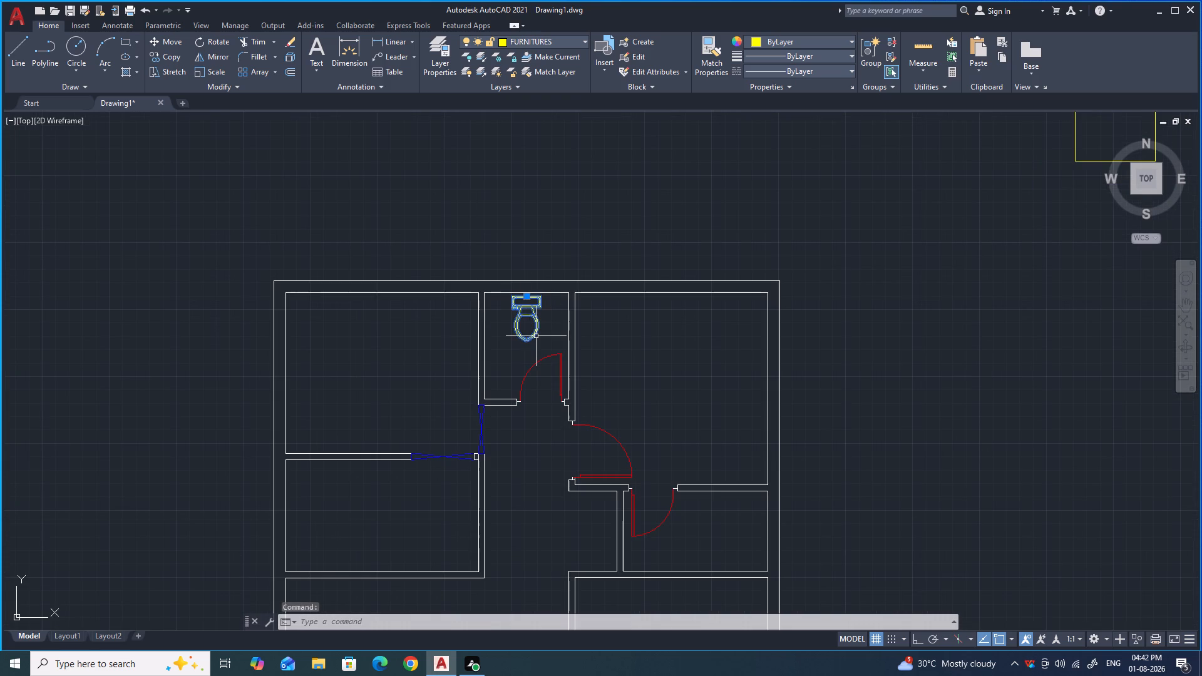
{"action": "type", "text": "CO"}
{"action": "key", "text": "Return"}
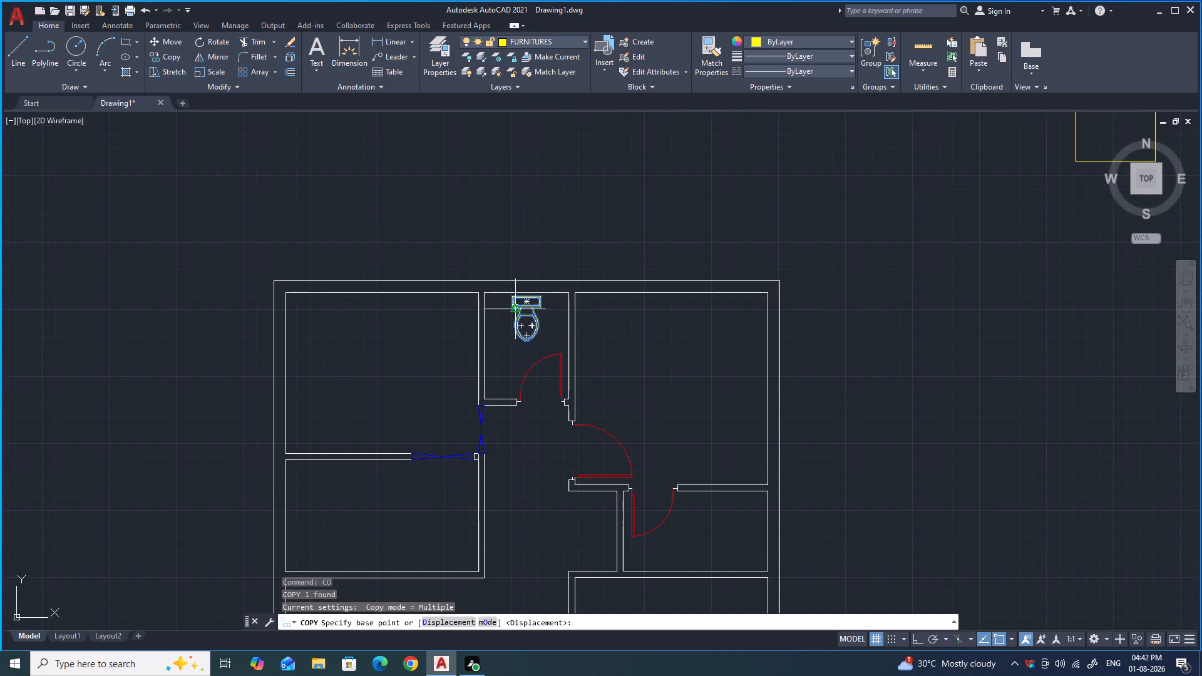
{"action": "left_click", "coordinate": [525, 297]}
{"action": "scroll", "coordinate": [535, 299], "scroll_direction": "down", "scroll_amount": 3}
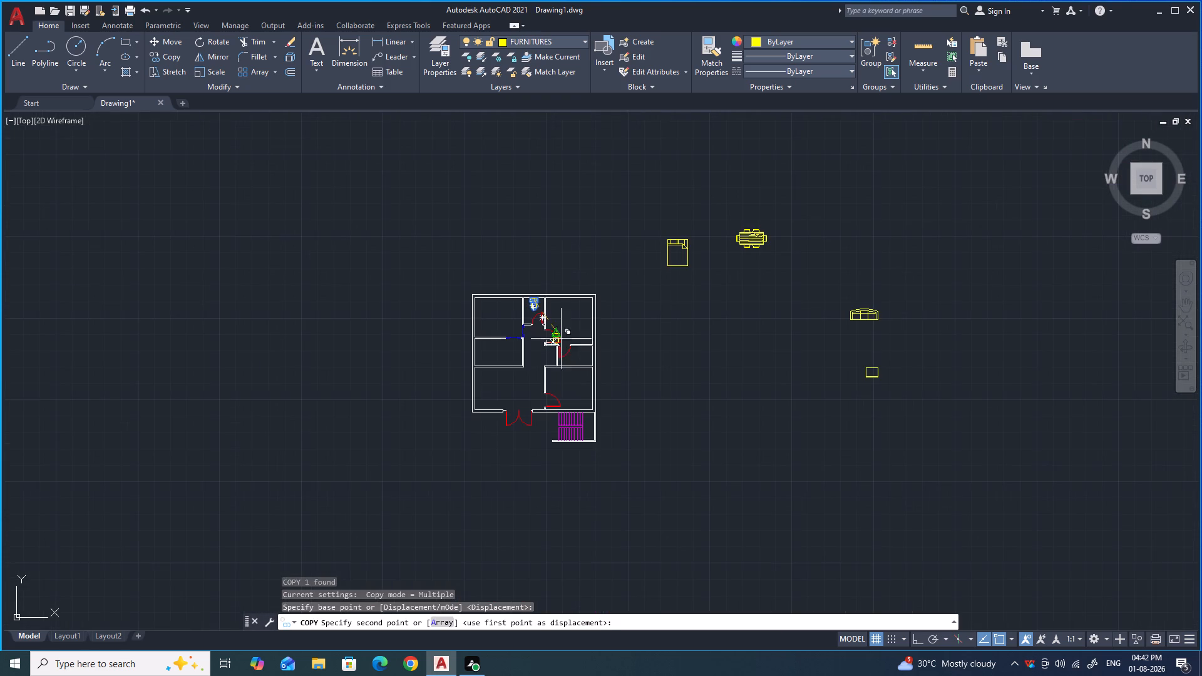
{"action": "scroll", "coordinate": [570, 358], "scroll_direction": "up", "scroll_amount": 6}
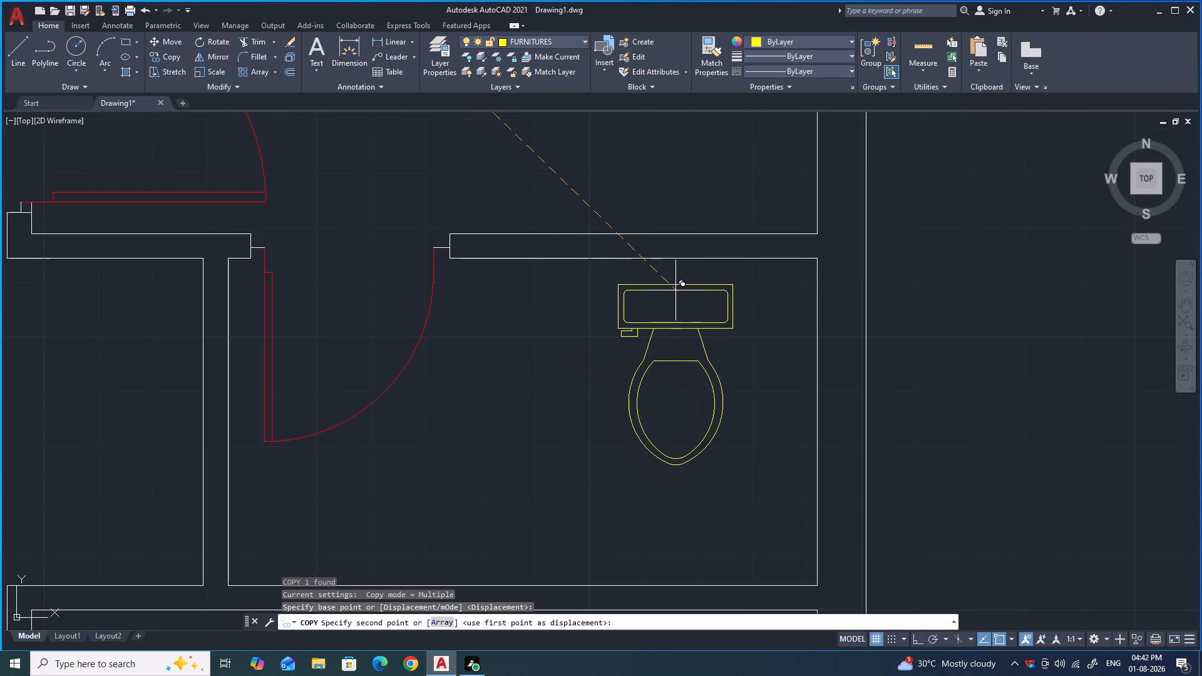
{"action": "left_click", "coordinate": [669, 290]}
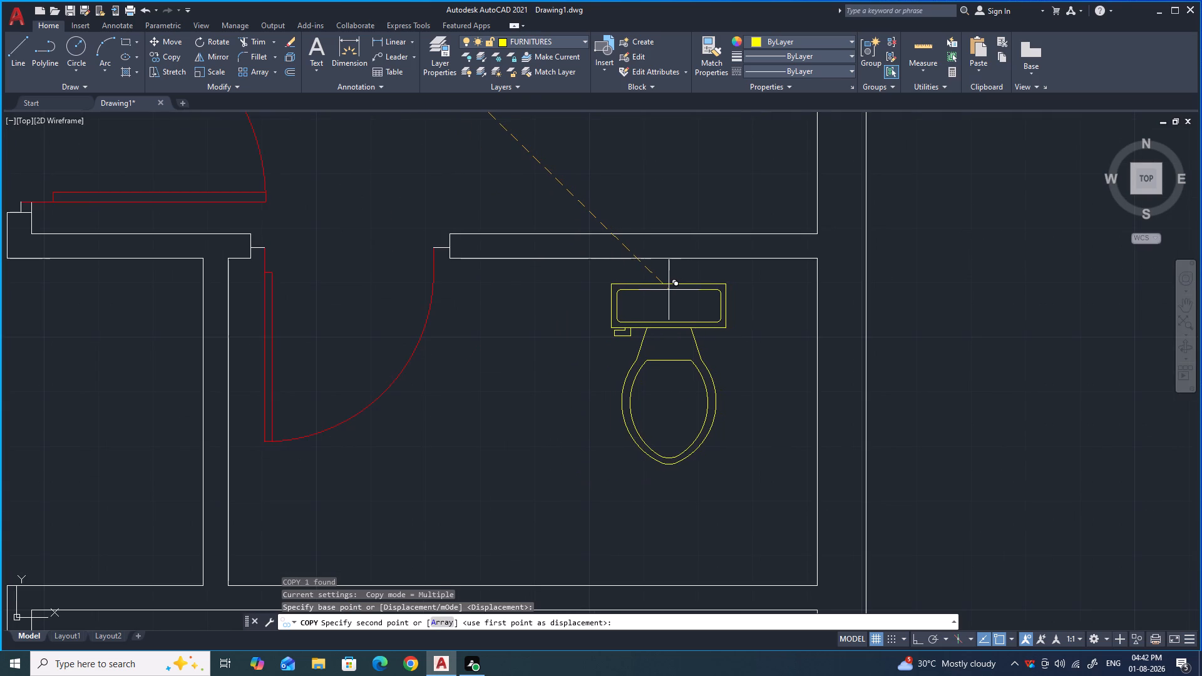
{"action": "scroll", "coordinate": [551, 292], "scroll_direction": "down", "scroll_amount": 1}
{"action": "key", "text": "Escape"}
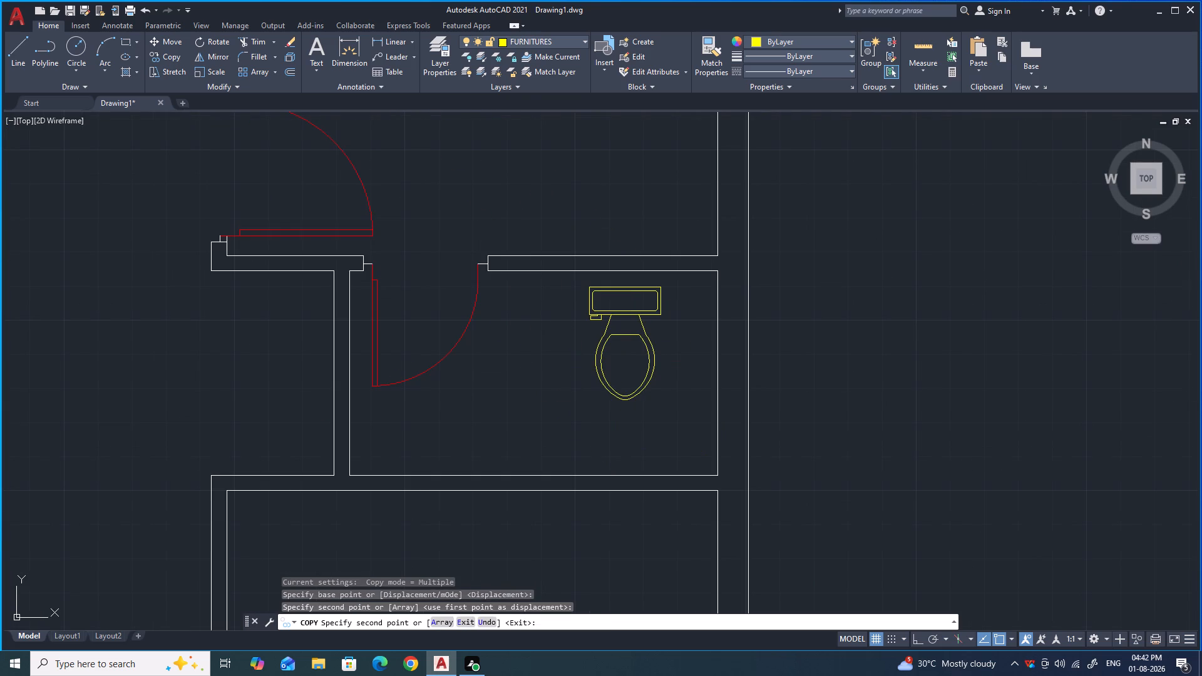
Rotate the queen bed block 90° clockwise about its upper-left corner so its headboard faces right.
{"action": "scroll", "coordinate": [551, 292], "scroll_direction": "down", "scroll_amount": 2}
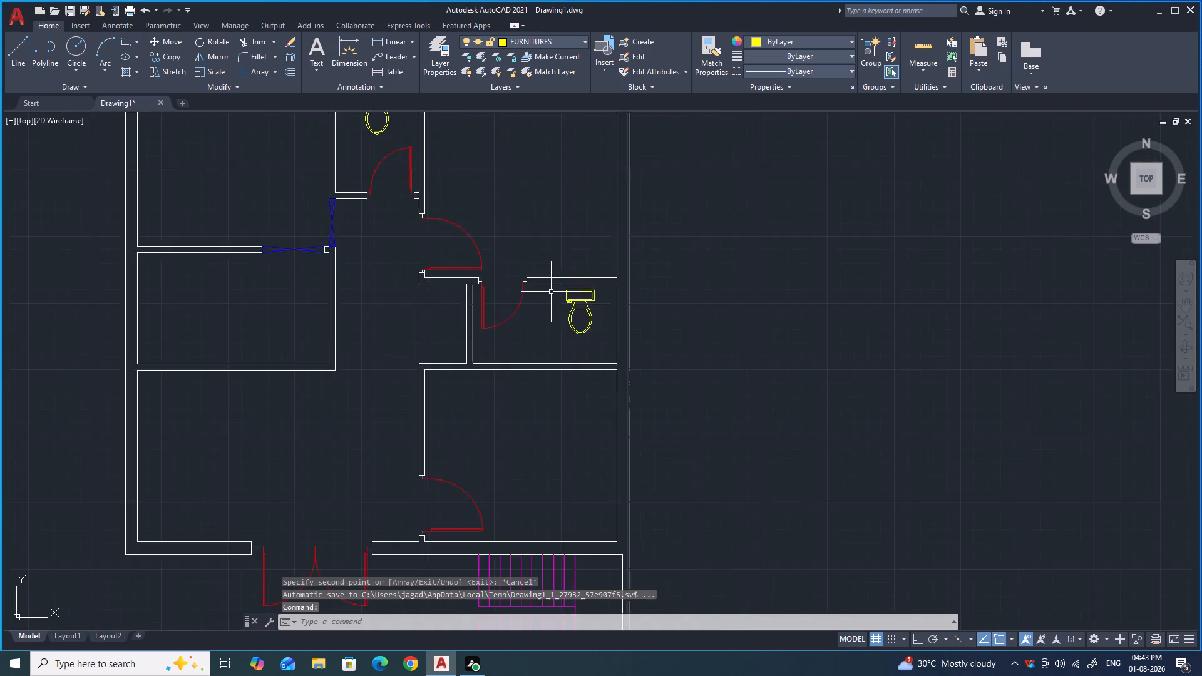
{"action": "scroll", "coordinate": [551, 292], "scroll_direction": "down", "scroll_amount": 2}
{"action": "scroll", "coordinate": [699, 228], "scroll_direction": "down", "scroll_amount": 2}
{"action": "scroll", "coordinate": [705, 179], "scroll_direction": "up", "scroll_amount": 3}
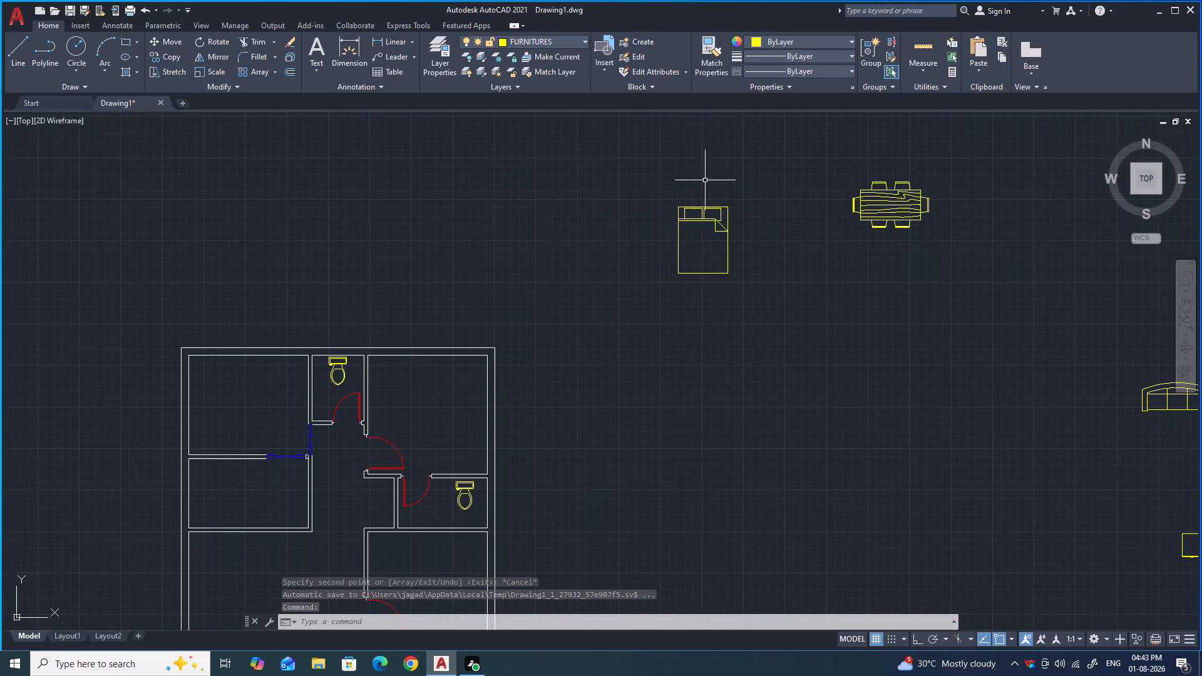
{"action": "left_click_drag", "start_coordinate": [730, 300], "coordinate": [727, 287]}
{"action": "left_click", "coordinate": [650, 168]}
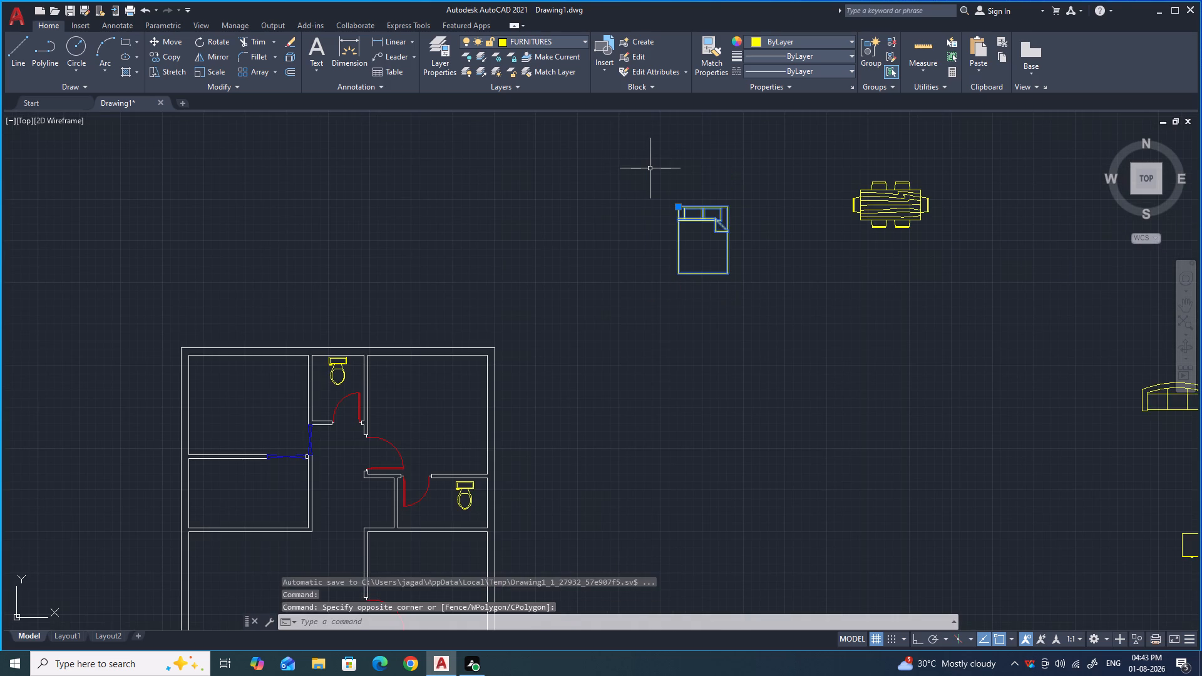
{"action": "type", "text": "RO"}
{"action": "key", "text": "Return"}
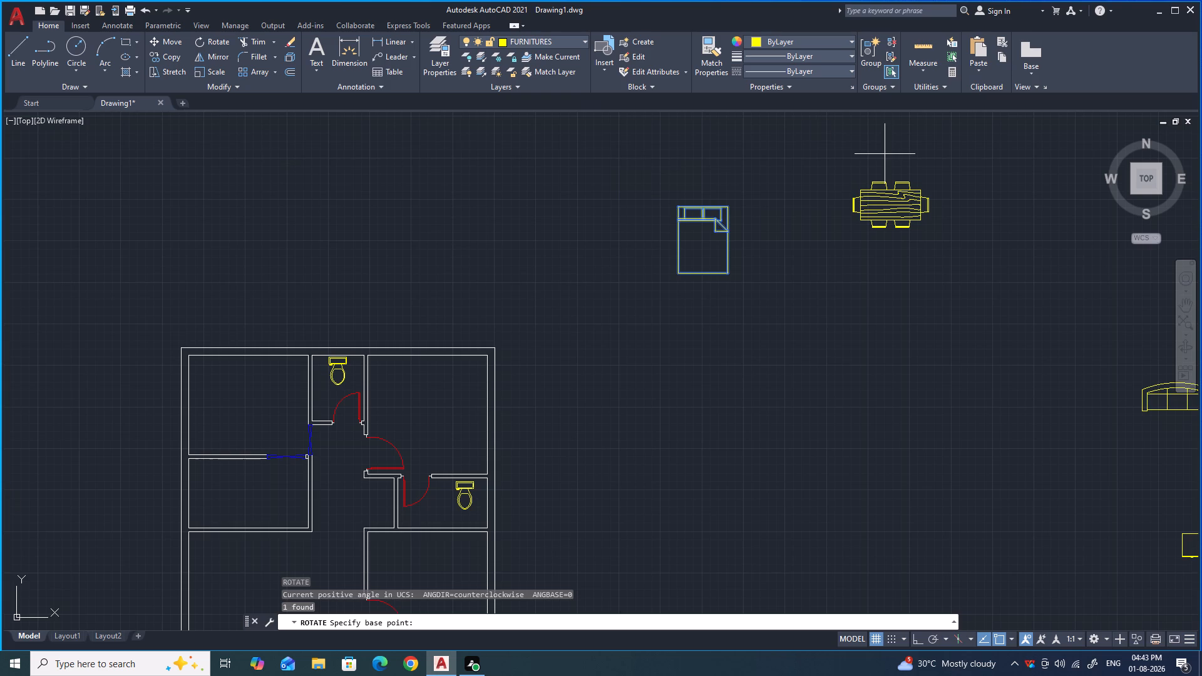
{"action": "left_click", "coordinate": [677, 205]}
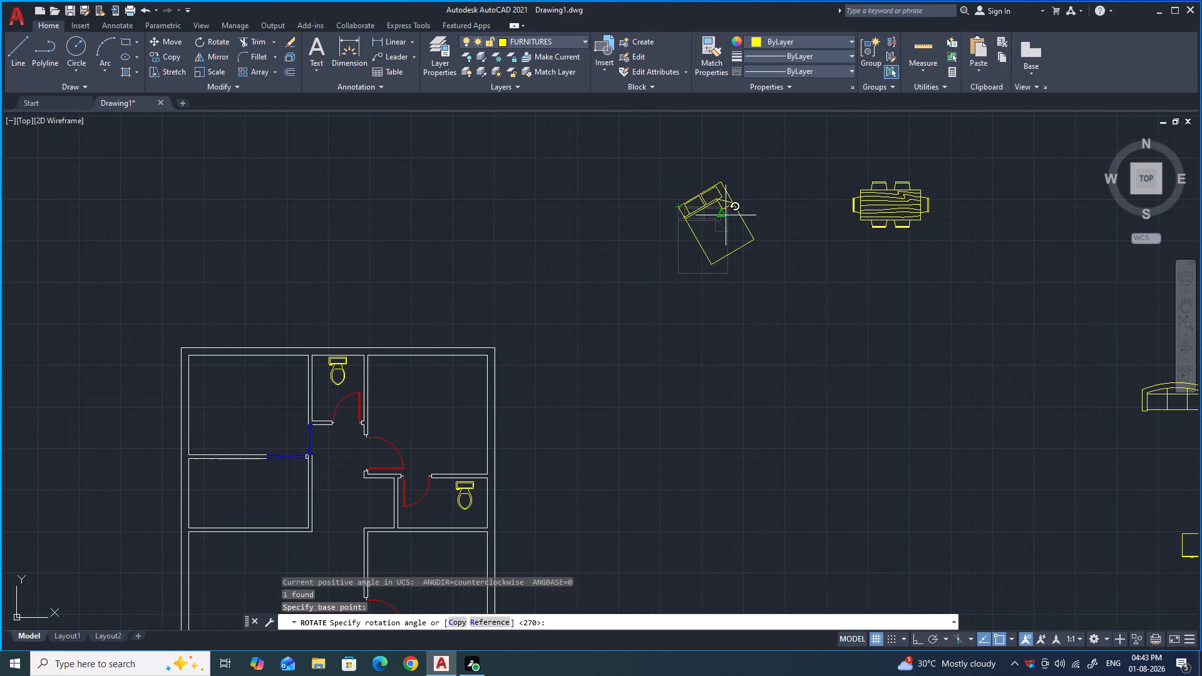
{"action": "key", "text": "F8"}
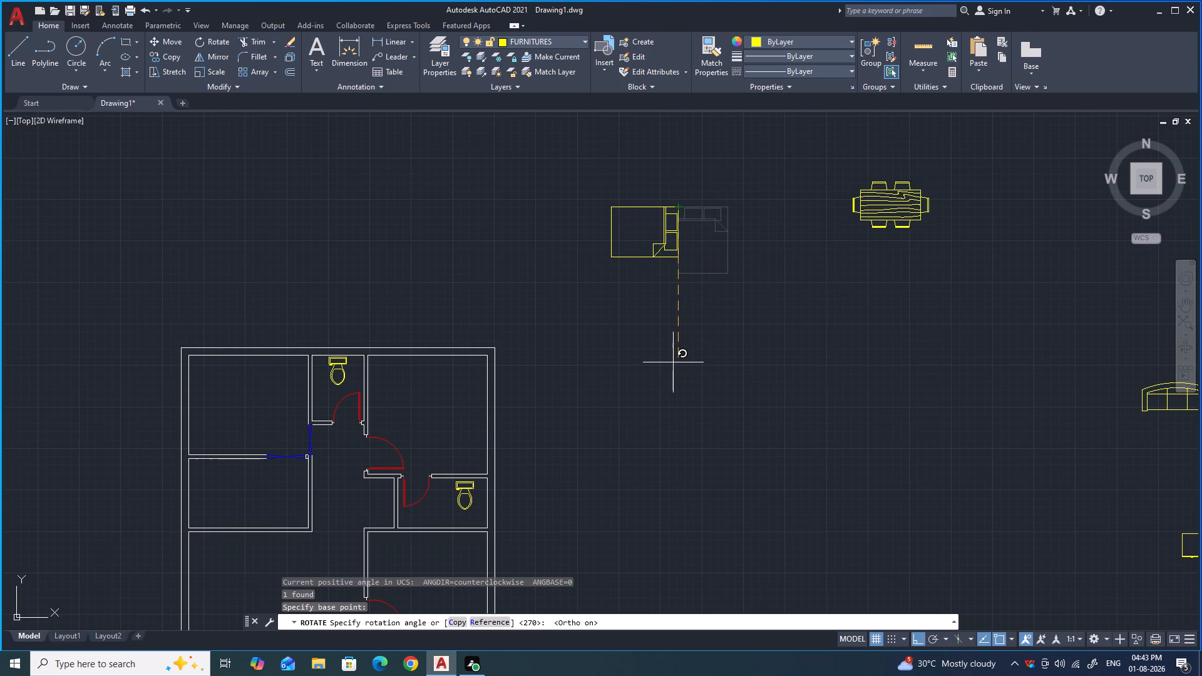
{"action": "left_click", "coordinate": [673, 364]}
Move the rotated bed into the upper-right bedroom, with its headboard near the right exterior wall.
{"action": "left_click_drag", "start_coordinate": [689, 312], "coordinate": [677, 290]}
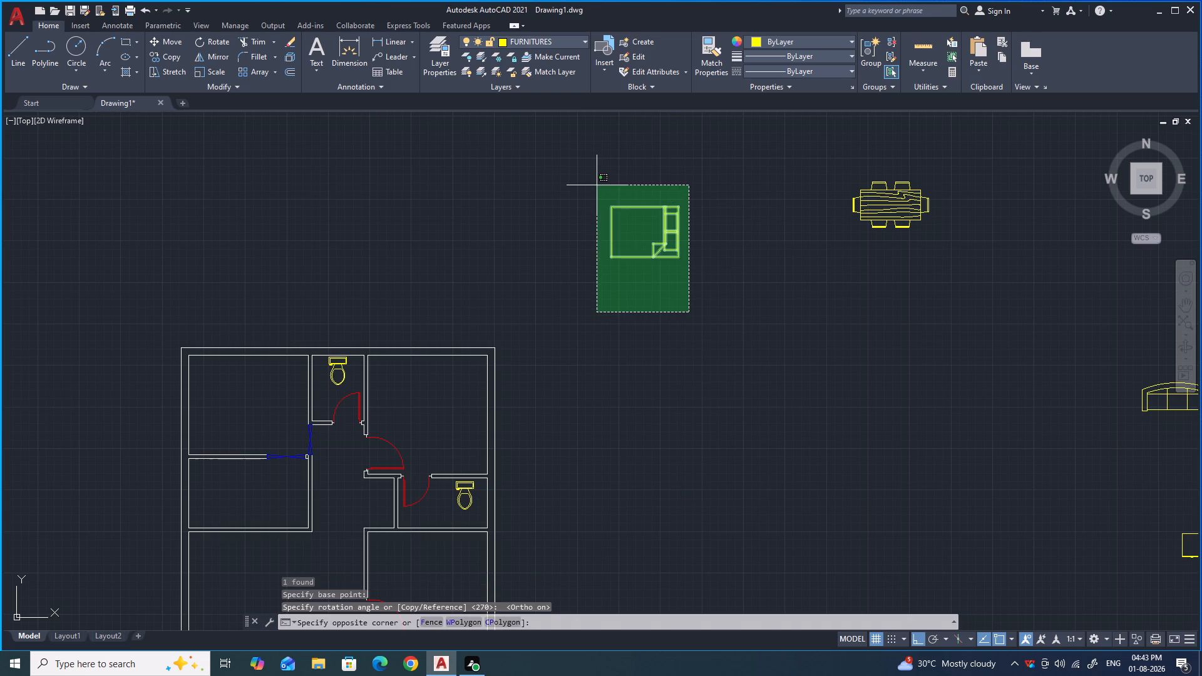
{"action": "left_click", "coordinate": [597, 185]}
{"action": "key", "text": "m"}
{"action": "key", "text": "Return"}
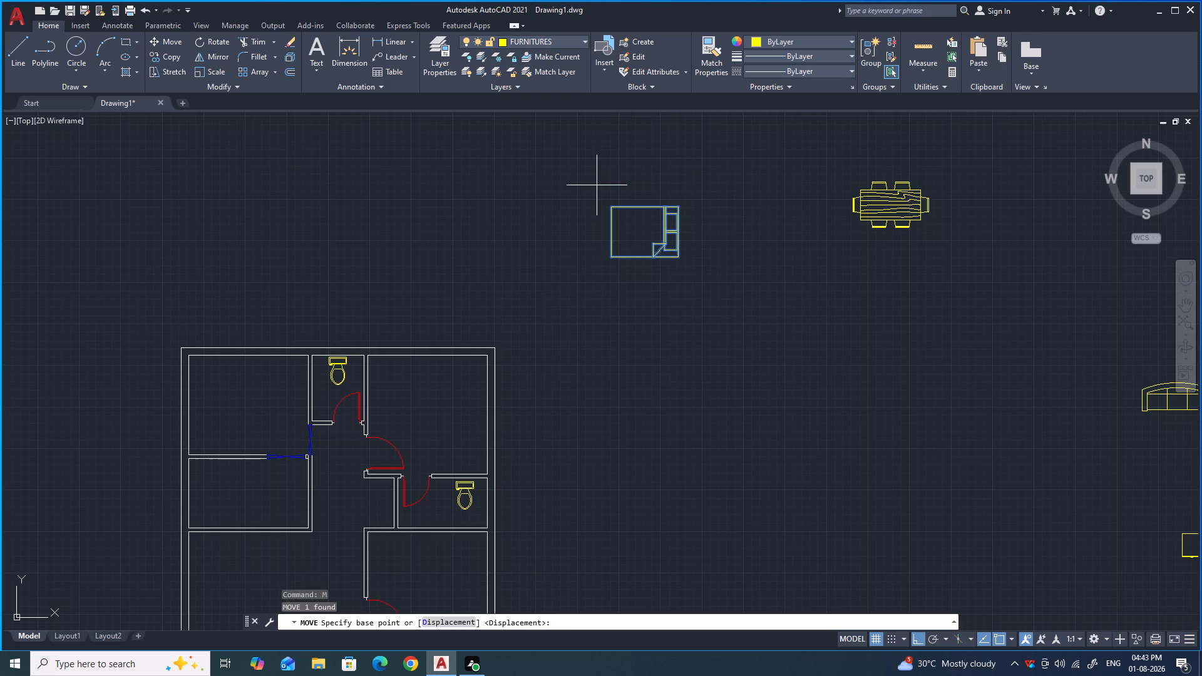
{"action": "left_click", "coordinate": [677, 230]}
{"action": "scroll", "coordinate": [620, 264], "scroll_direction": "down", "scroll_amount": 2}
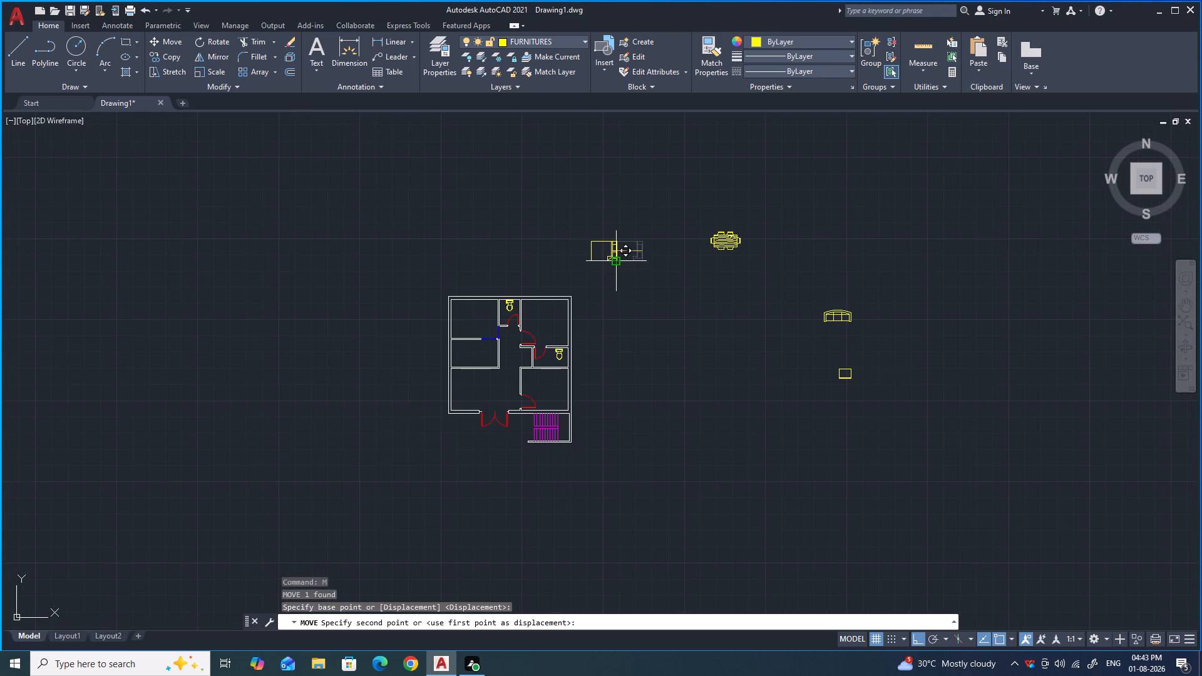
{"action": "key", "text": "F8"}
{"action": "scroll", "coordinate": [560, 317], "scroll_direction": "up", "scroll_amount": 3}
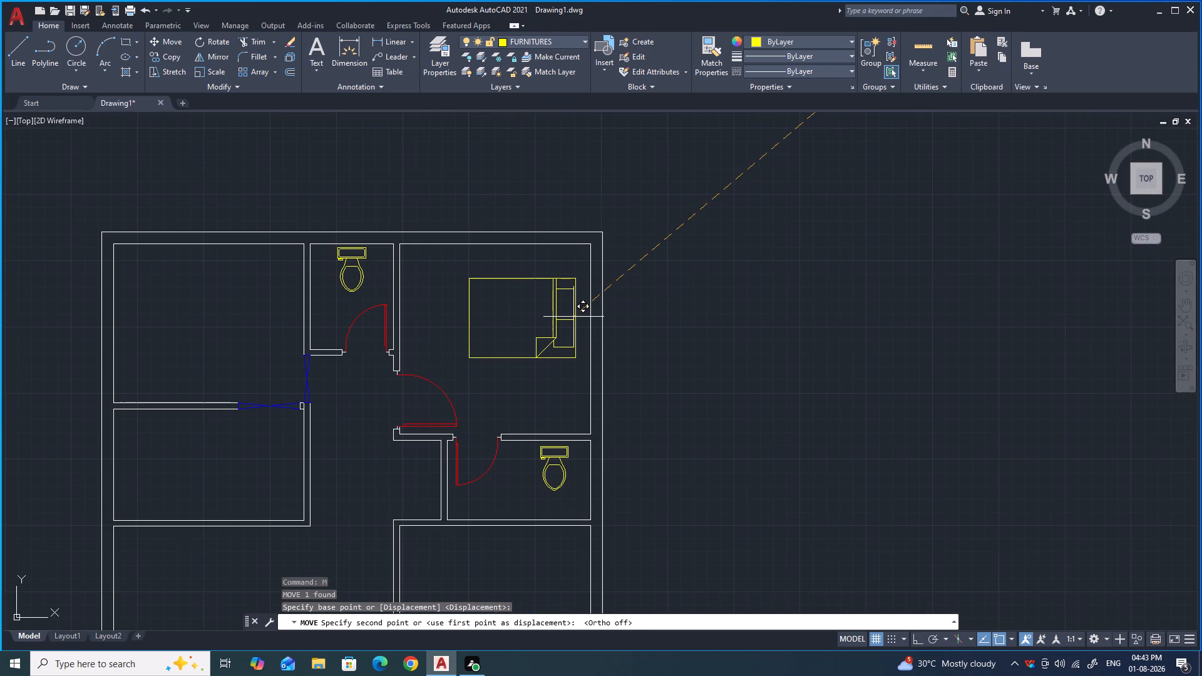
{"action": "left_click", "coordinate": [573, 317]}
Move the roundback sofa into the lower-right room above the stairs, with its back centred against the room's upper wall.
{"action": "scroll", "coordinate": [650, 274], "scroll_direction": "down", "scroll_amount": 4}
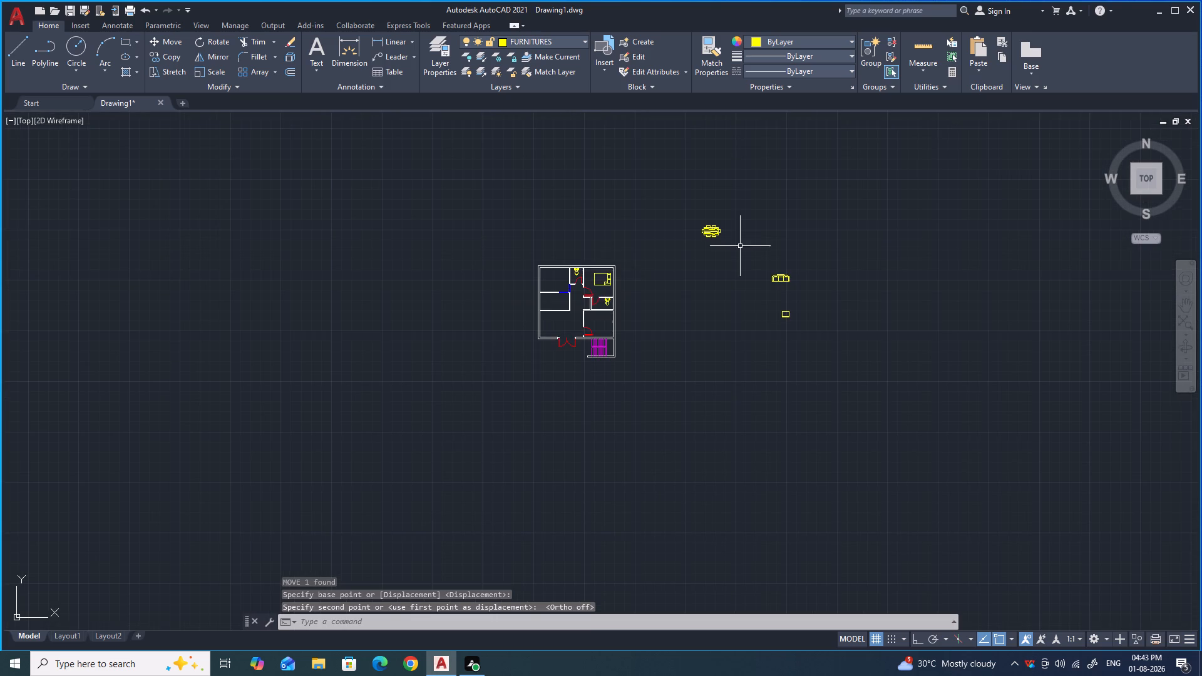
{"action": "scroll", "coordinate": [716, 242], "scroll_direction": "up", "scroll_amount": 2}
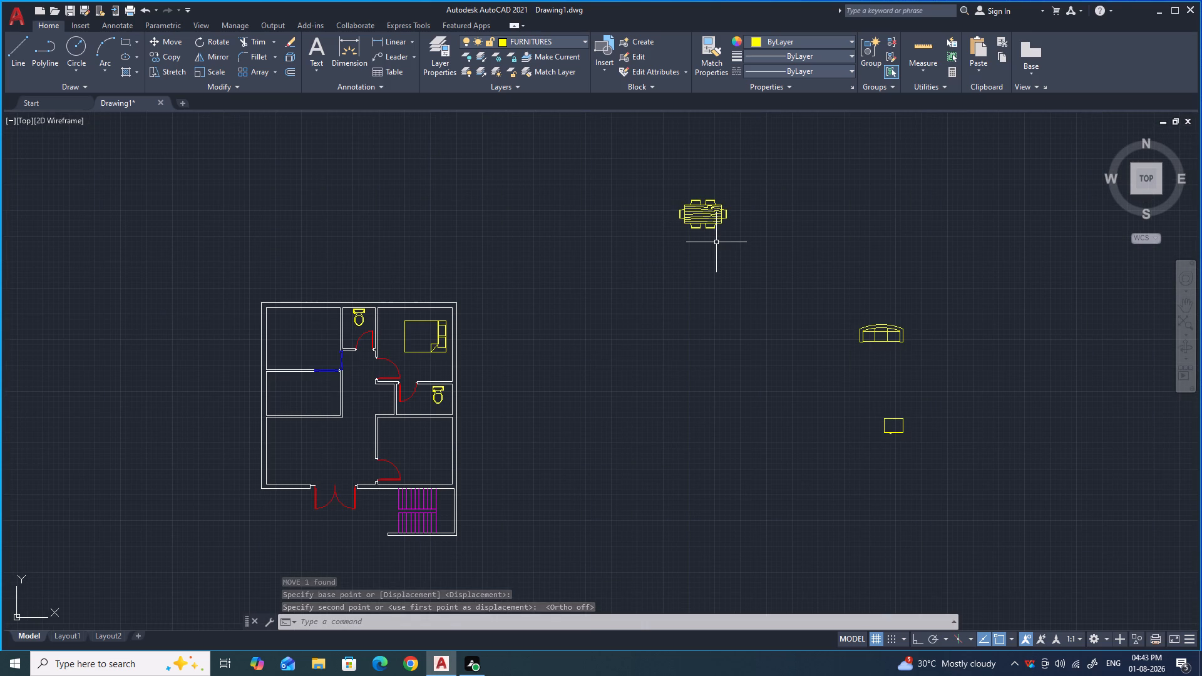
{"action": "scroll", "coordinate": [716, 242], "scroll_direction": "down", "scroll_amount": 1}
{"action": "scroll", "coordinate": [798, 301], "scroll_direction": "up", "scroll_amount": 2}
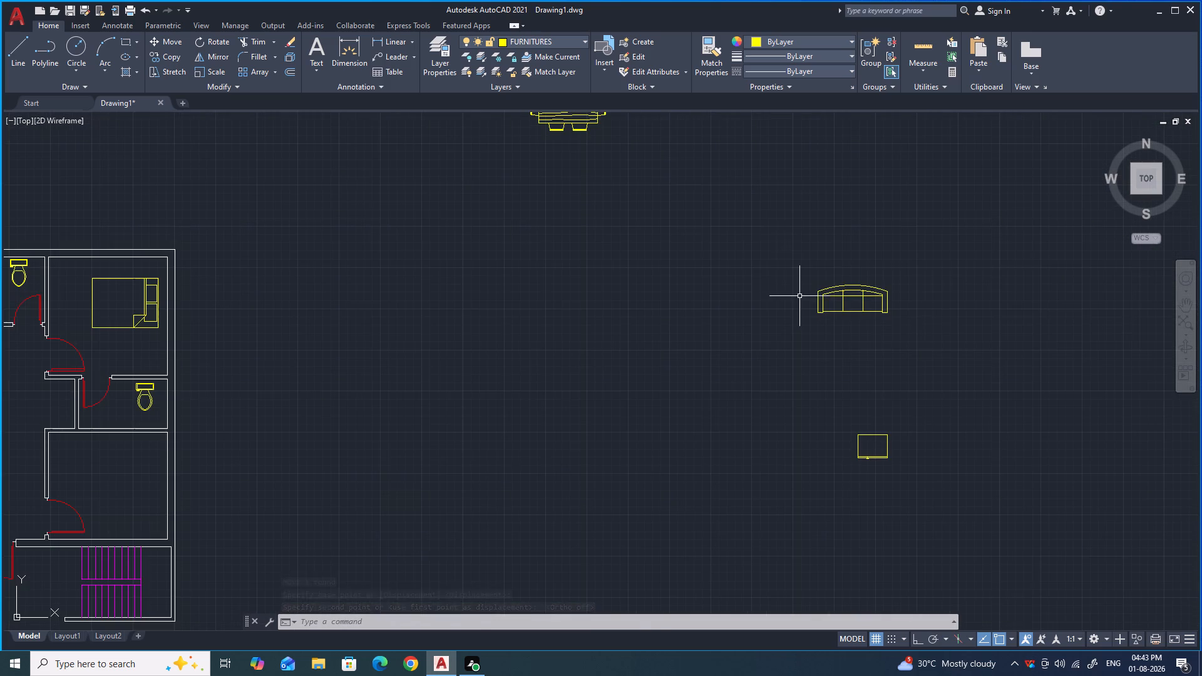
{"action": "left_click", "coordinate": [928, 327]}
{"action": "left_click", "coordinate": [774, 256]}
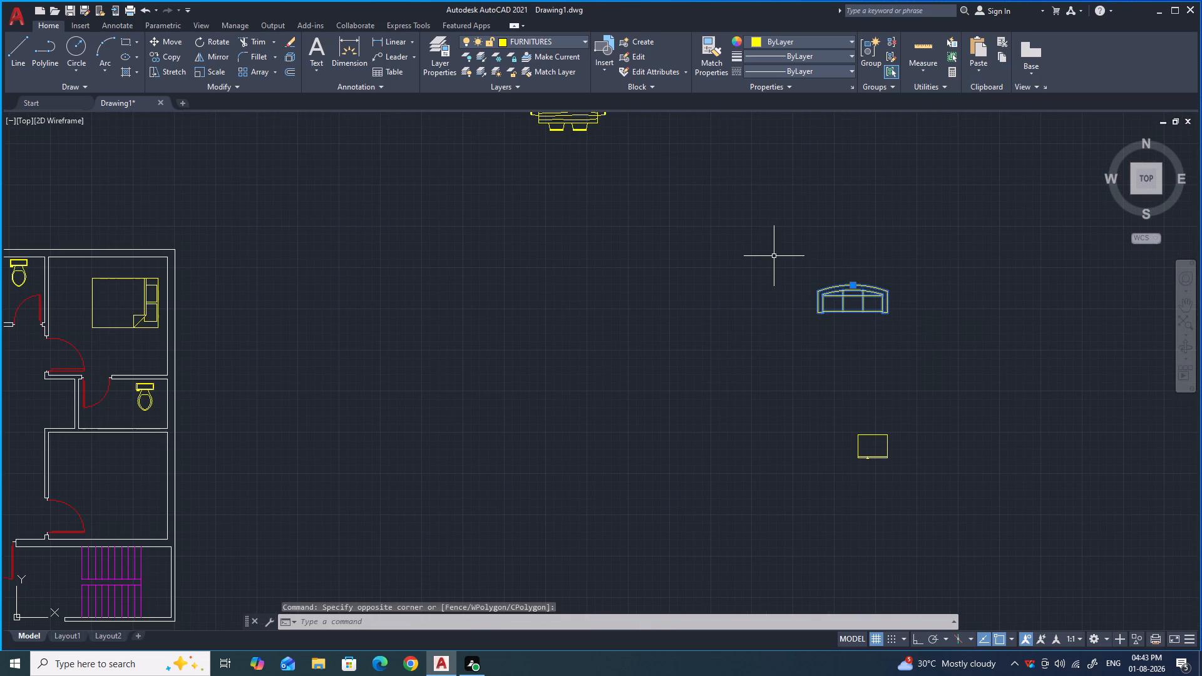
{"action": "scroll", "coordinate": [774, 256], "scroll_direction": "down", "scroll_amount": 1}
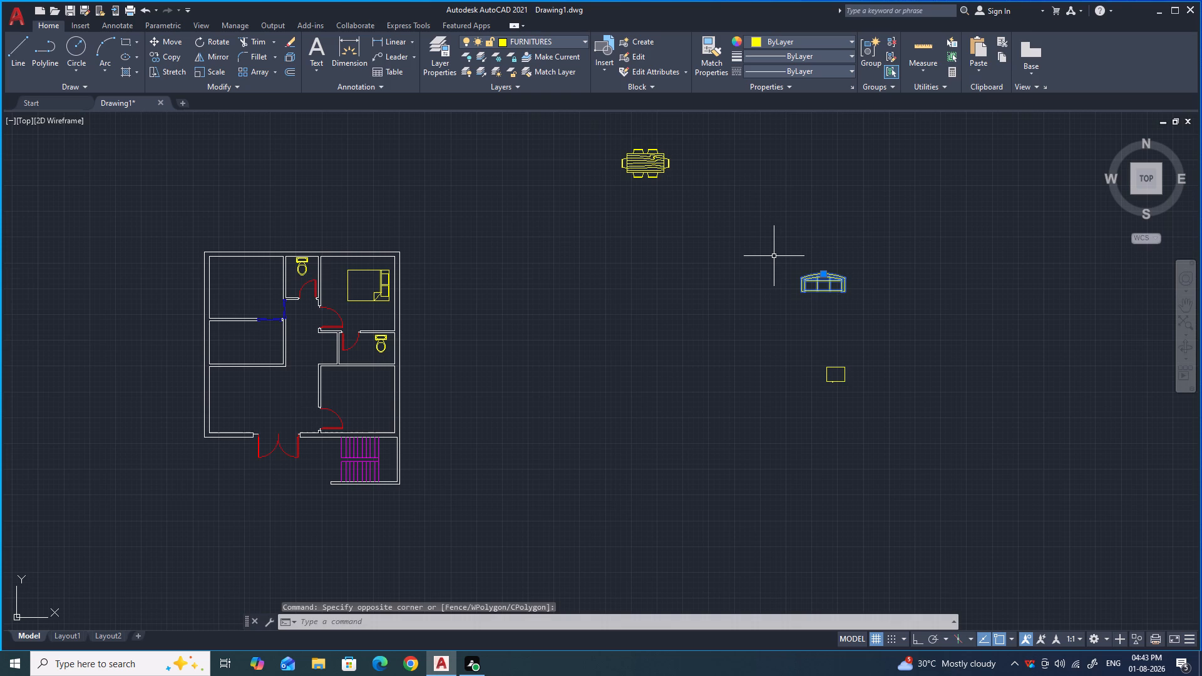
{"action": "key", "text": "m"}
{"action": "key", "text": "Return"}
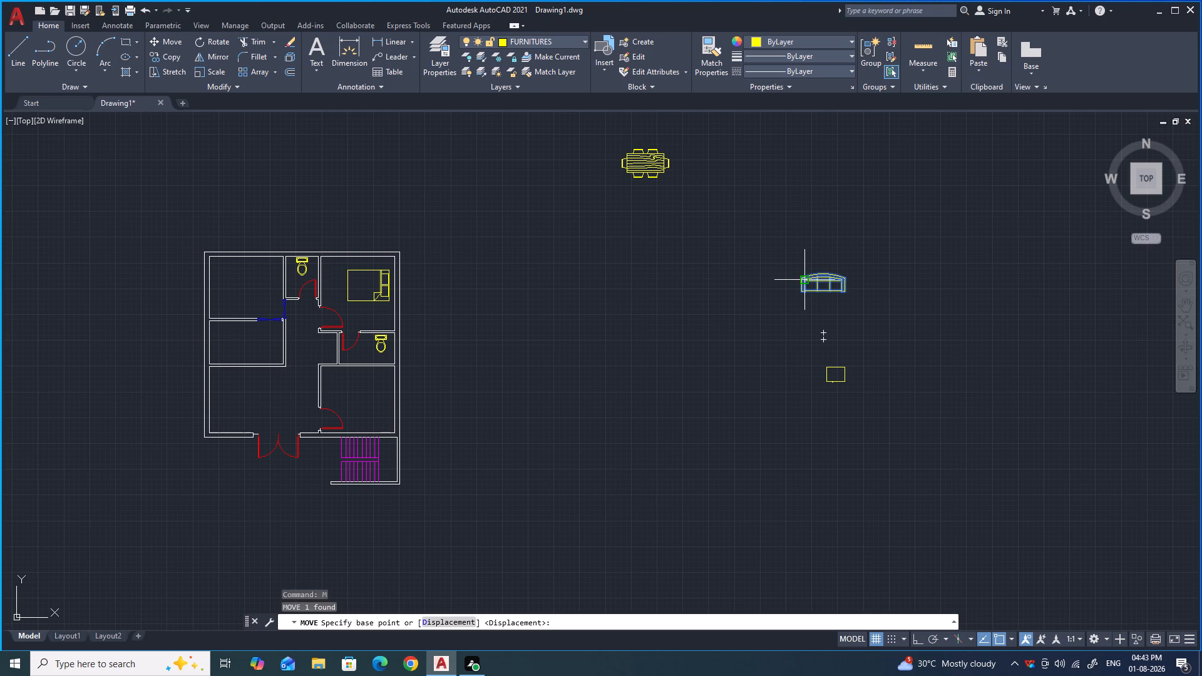
{"action": "left_click", "coordinate": [820, 273]}
{"action": "scroll", "coordinate": [671, 272], "scroll_direction": "down", "scroll_amount": 3}
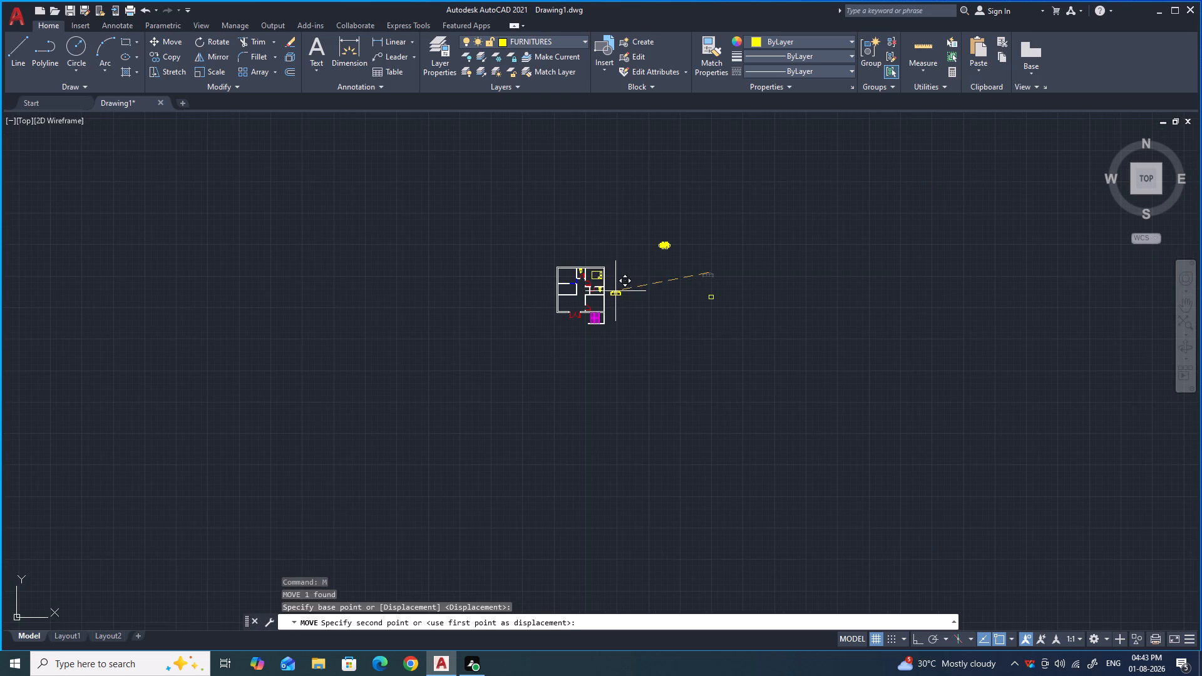
{"action": "scroll", "coordinate": [599, 297], "scroll_direction": "up", "scroll_amount": 6}
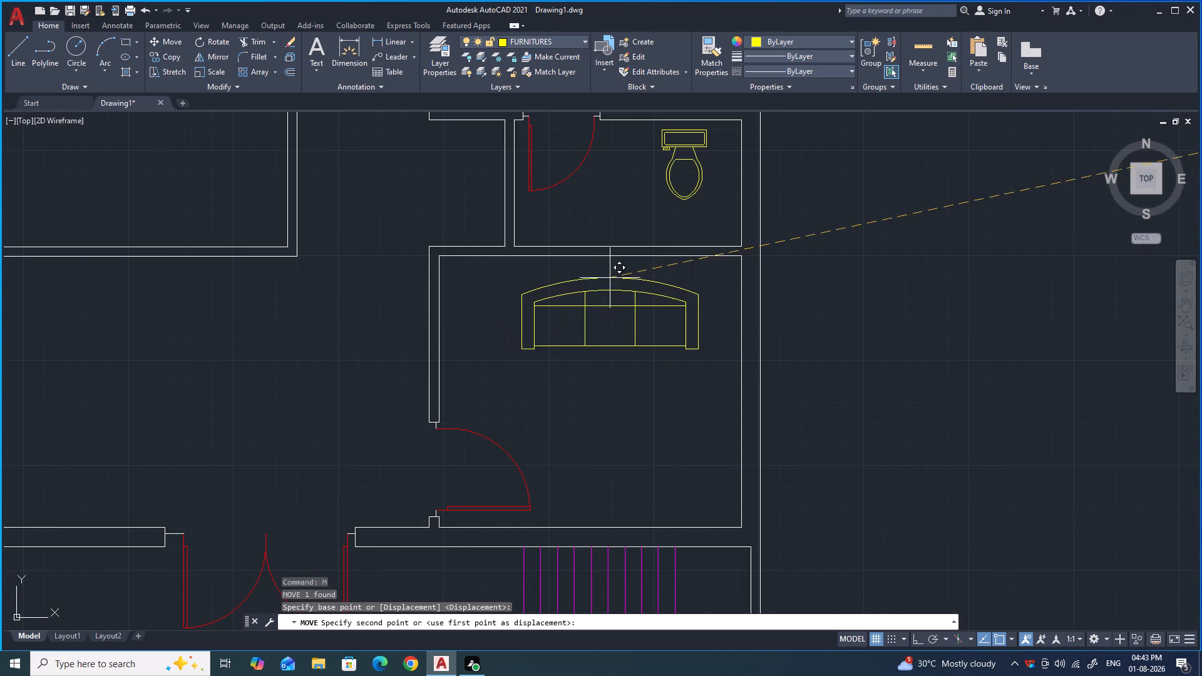
{"action": "left_click", "coordinate": [609, 261]}
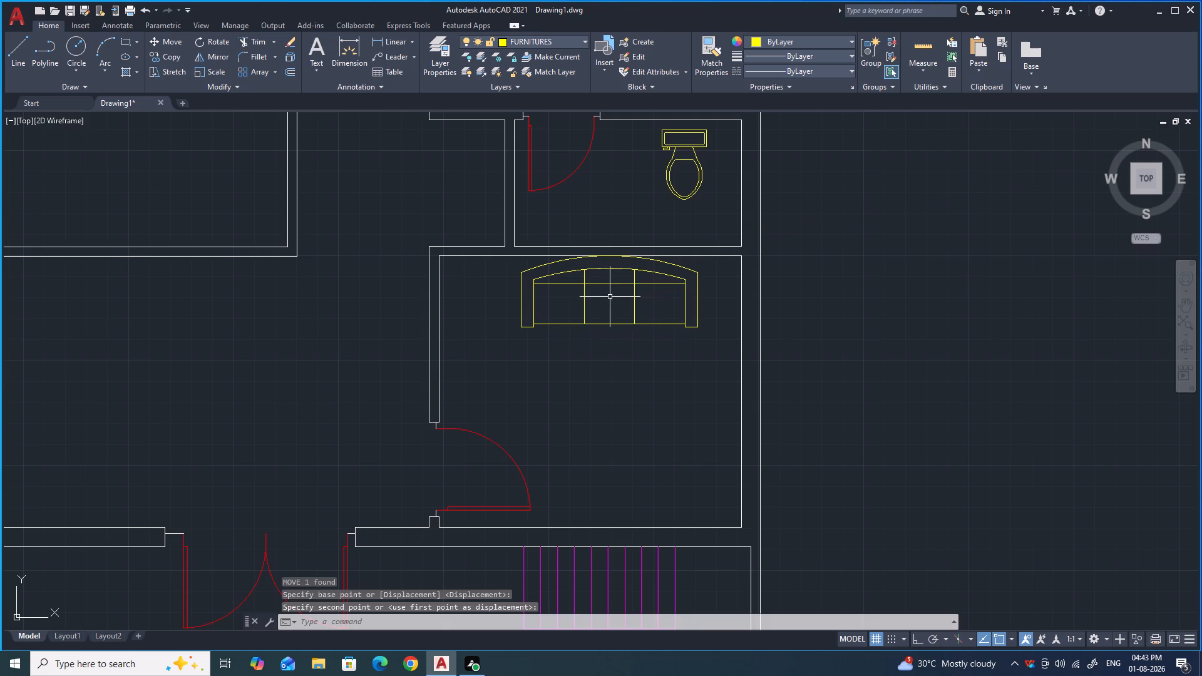
Move the roundback sofa in the lower-right room slightly down, leaving a small gap between its back and the upper wall.
{"action": "scroll", "coordinate": [612, 285], "scroll_direction": "up", "scroll_amount": 2}
{"action": "left_click_drag", "start_coordinate": [639, 325], "coordinate": [633, 303]}
{"action": "left_click", "coordinate": [607, 251]}
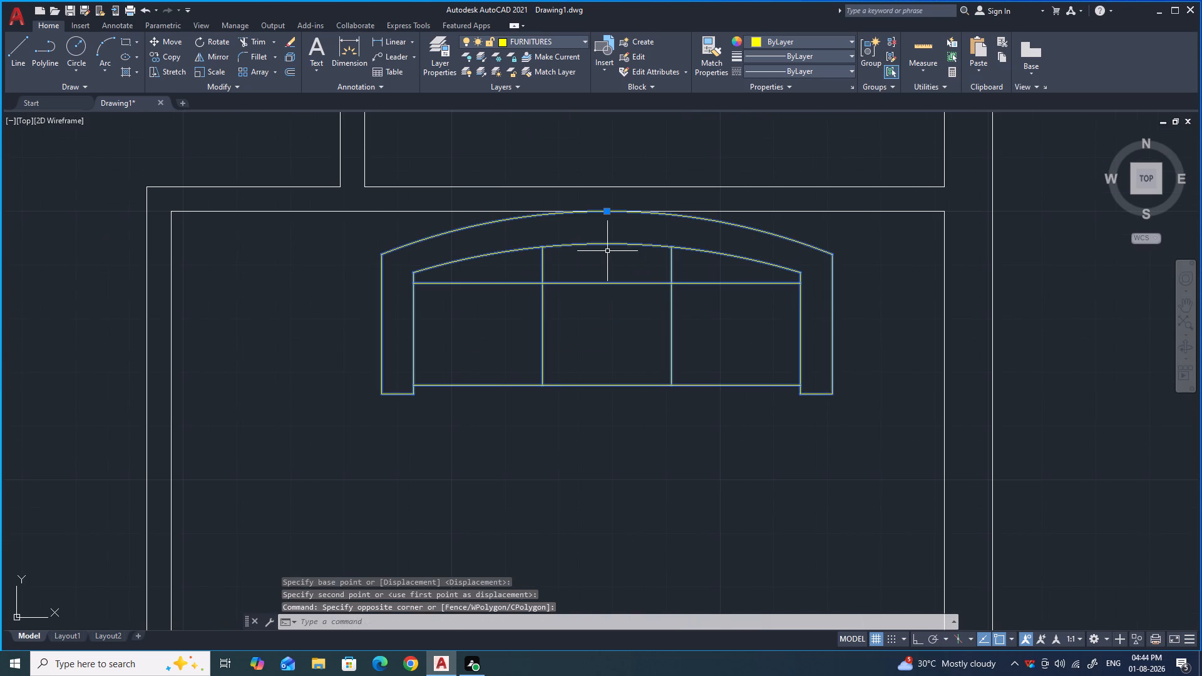
{"action": "key", "text": "m"}
{"action": "key", "text": "Return"}
{"action": "left_click", "coordinate": [610, 213]}
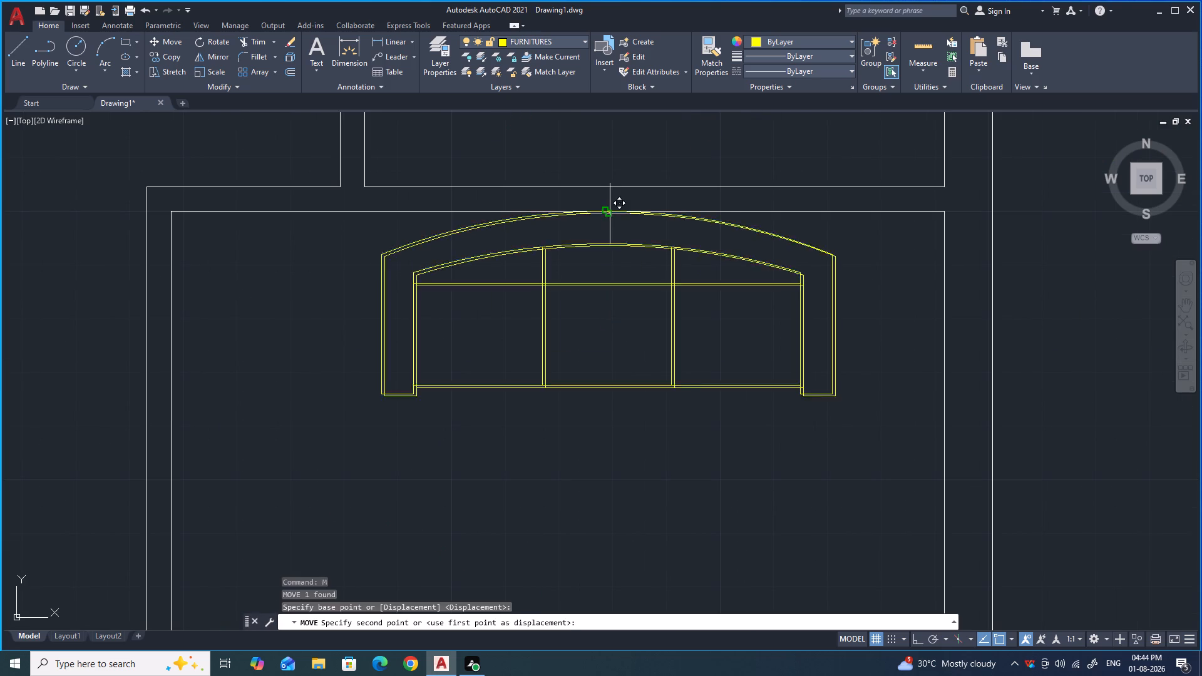
{"action": "left_click", "coordinate": [610, 232]}
Copy the roundback sofa from the room above the stairs into the lower-left room beside the double entrance door.
{"action": "scroll", "coordinate": [602, 219], "scroll_direction": "down", "scroll_amount": 2}
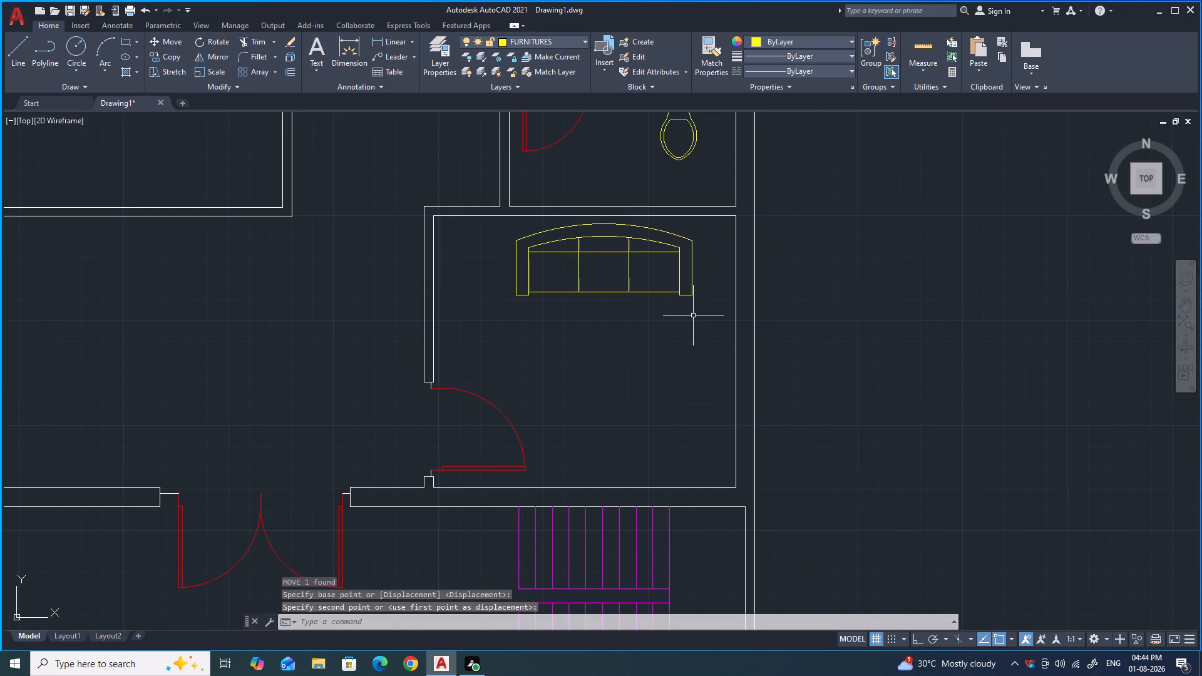
{"action": "left_click", "coordinate": [693, 315]}
{"action": "left_click", "coordinate": [588, 239]}
{"action": "scroll", "coordinate": [682, 279], "scroll_direction": "down", "scroll_amount": 2}
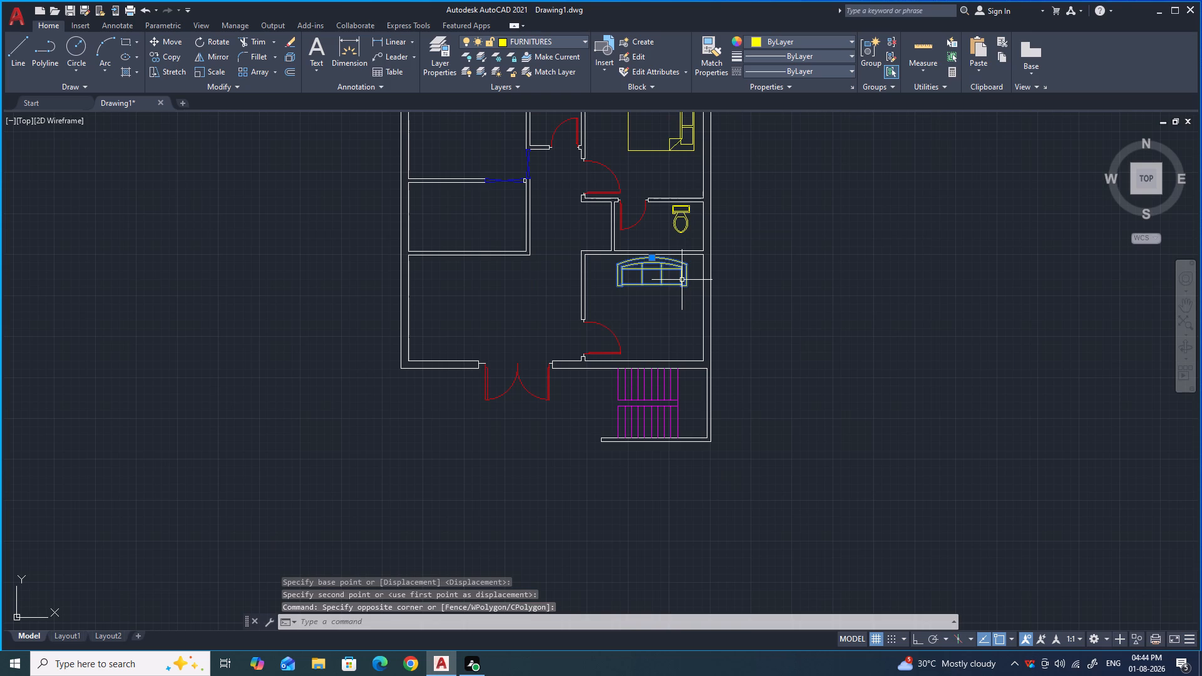
{"action": "type", "text": "CO"}
{"action": "key", "text": "Return"}
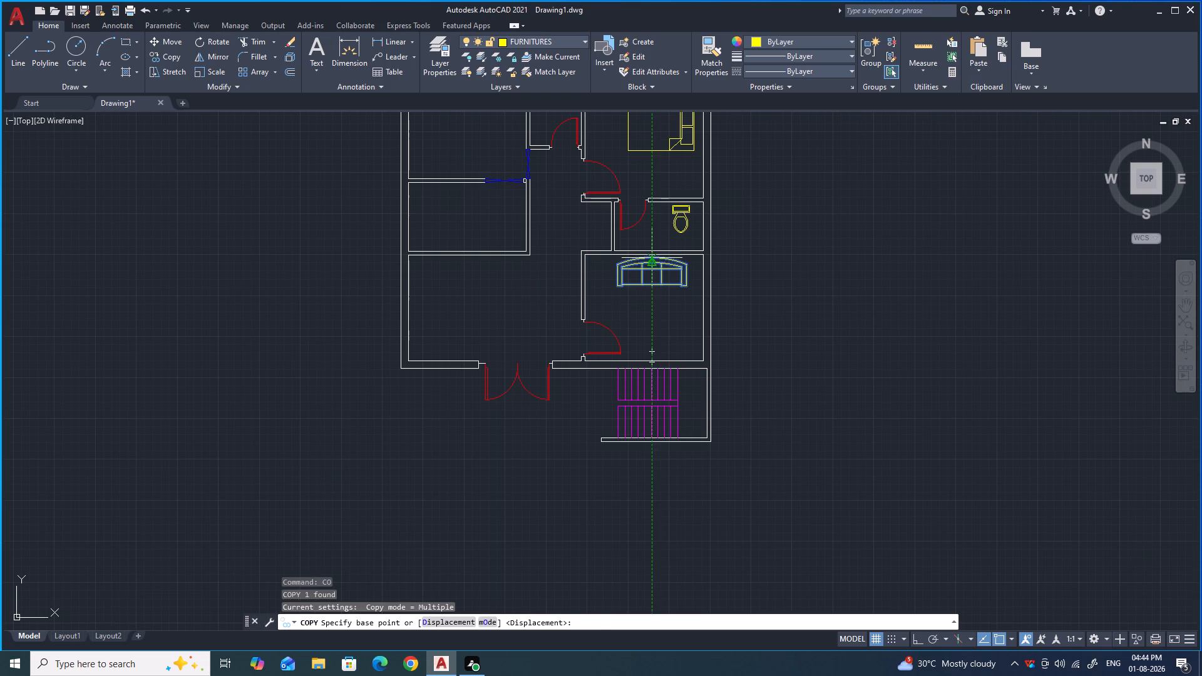
{"action": "left_click", "coordinate": [650, 256]}
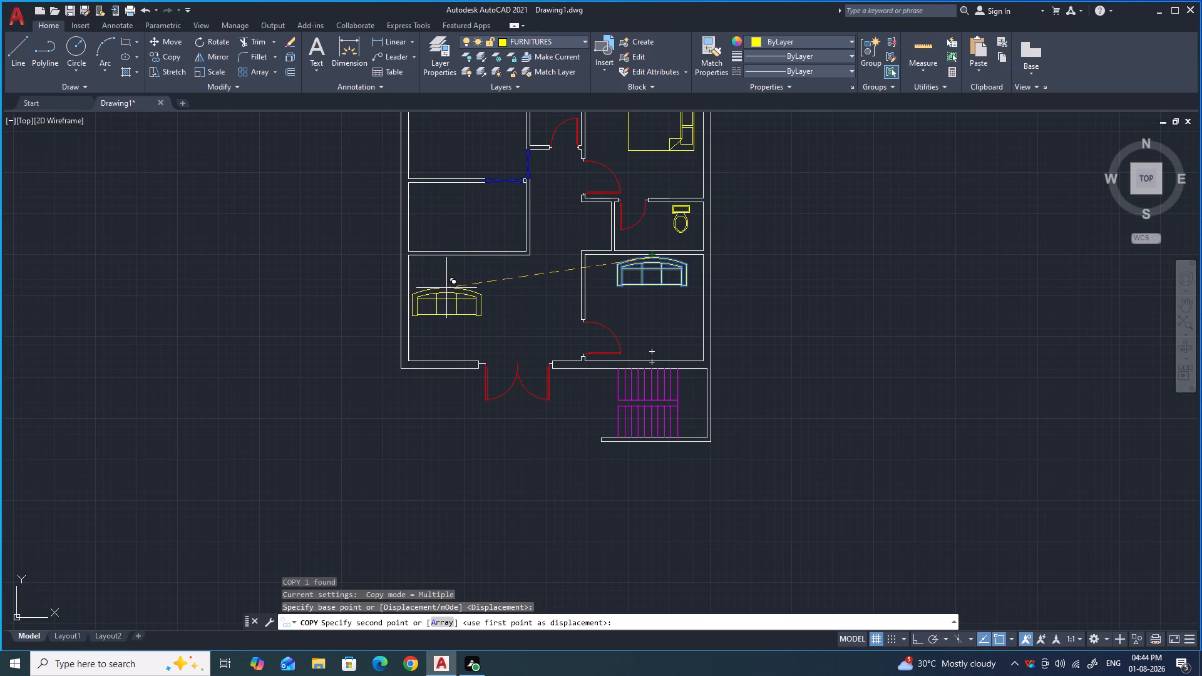
{"action": "left_click", "coordinate": [451, 291]}
{"action": "key", "text": "Escape"}
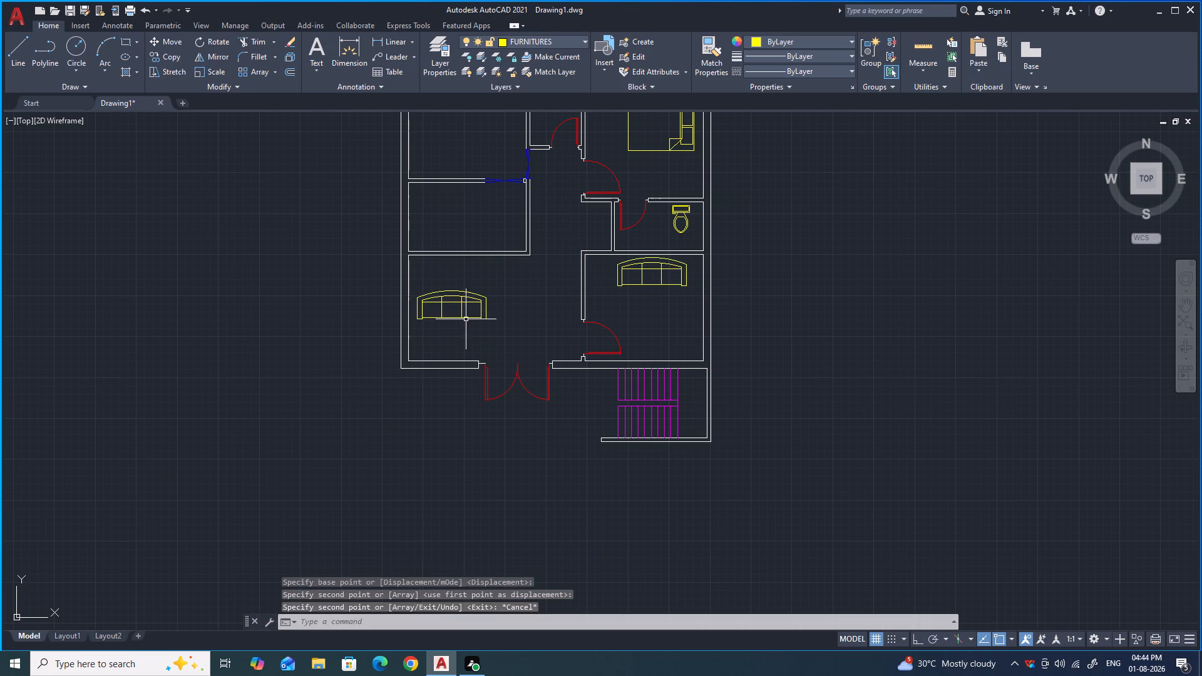
Rotate the copied sofa 90° counterclockwise about the midpoint of its back so its back faces the left exterior wall.
{"action": "left_click_drag", "start_coordinate": [466, 319], "coordinate": [463, 312]}
{"action": "left_click", "coordinate": [441, 280]}
{"action": "left_click", "coordinate": [467, 305]}
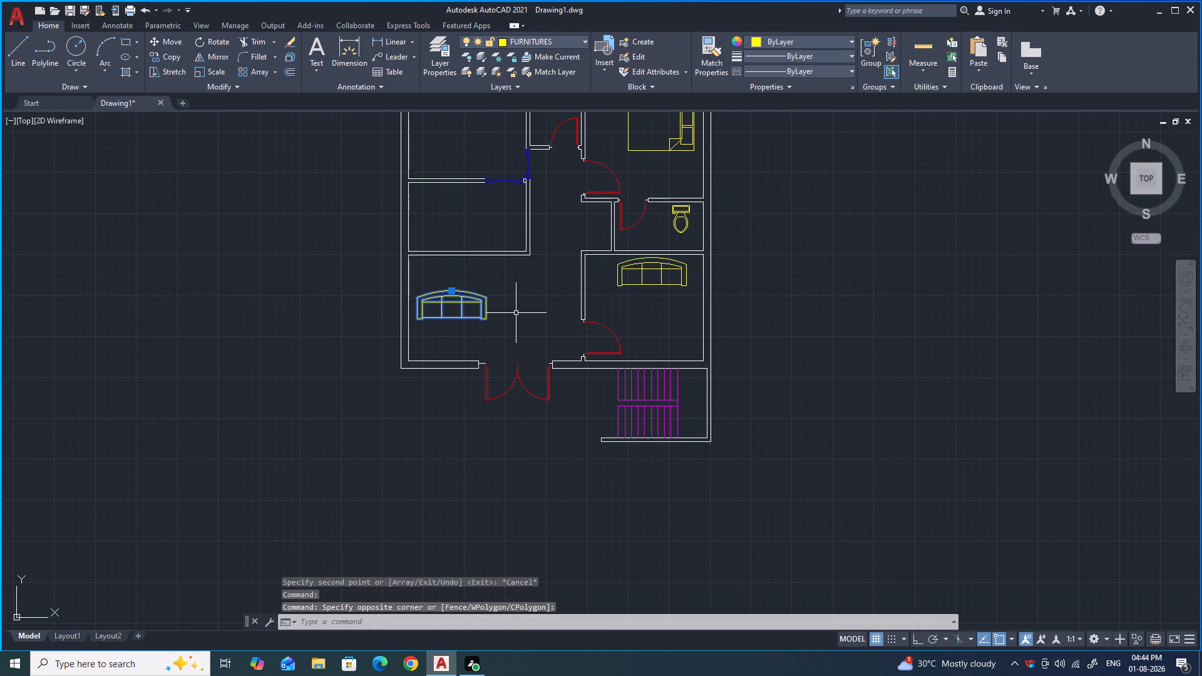
{"action": "key", "text": "r"}
{"action": "key", "text": "o"}
{"action": "key", "text": "Return"}
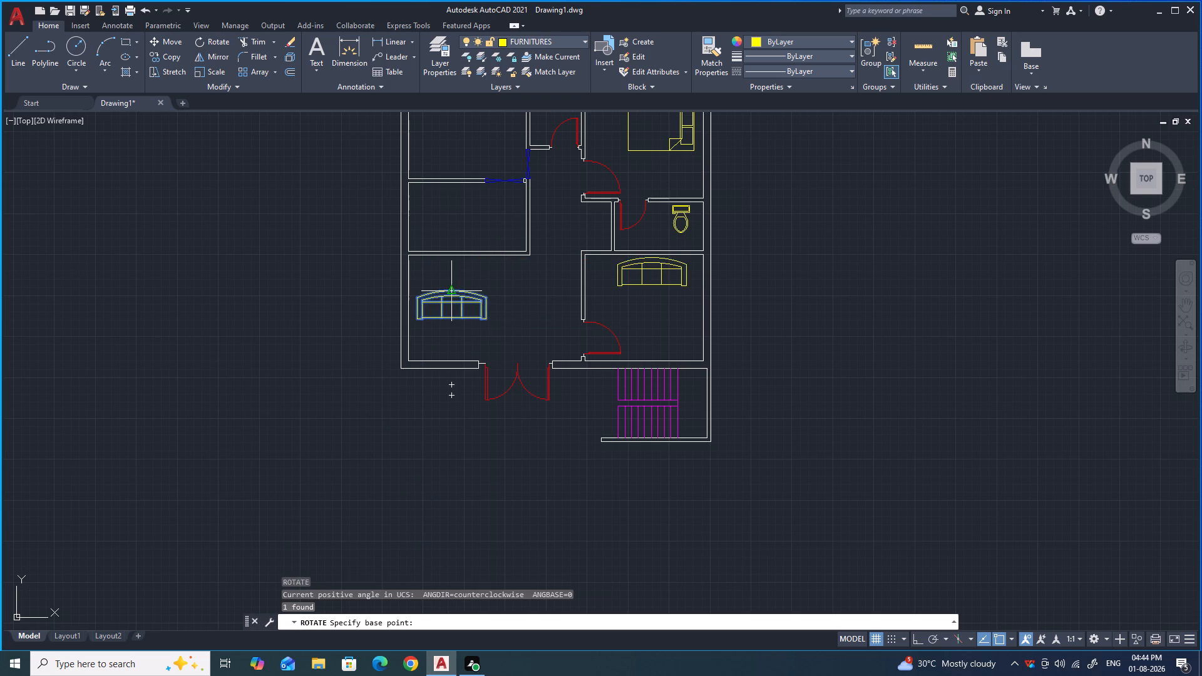
{"action": "left_click", "coordinate": [448, 290]}
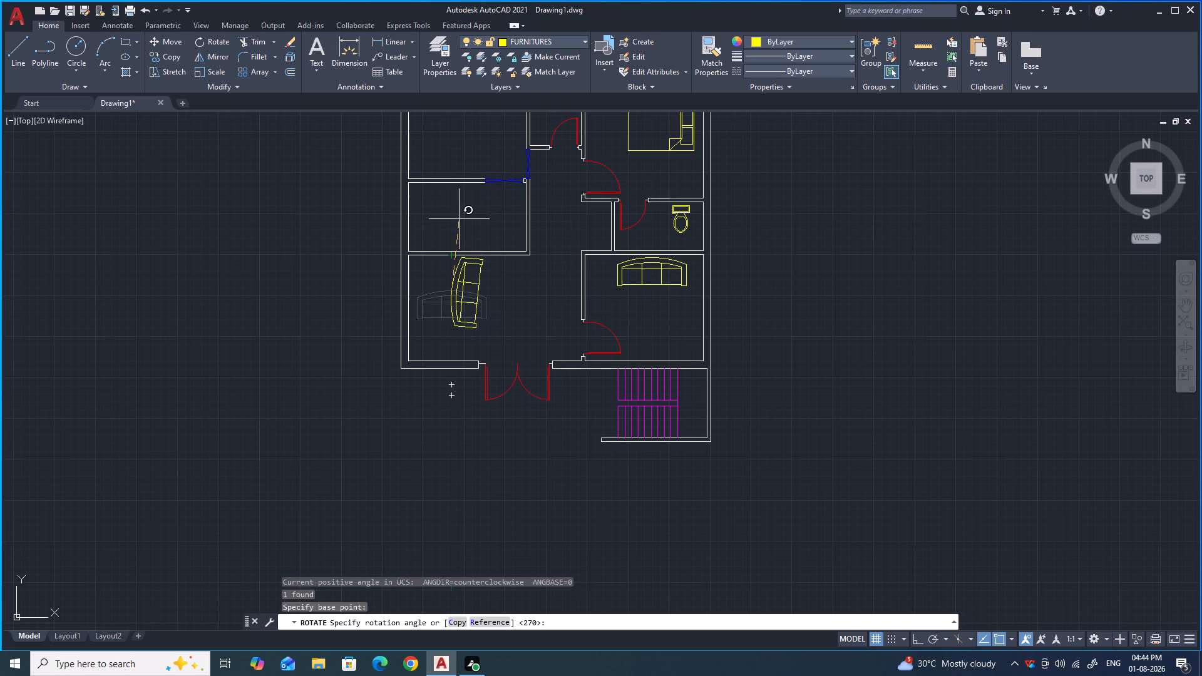
{"action": "left_click", "coordinate": [455, 212]}
Move the rotated sofa close to the lower-left room's left wall, leaving a small gap behind its curved back.
{"action": "left_click", "coordinate": [494, 312]}
{"action": "left_click", "coordinate": [461, 286]}
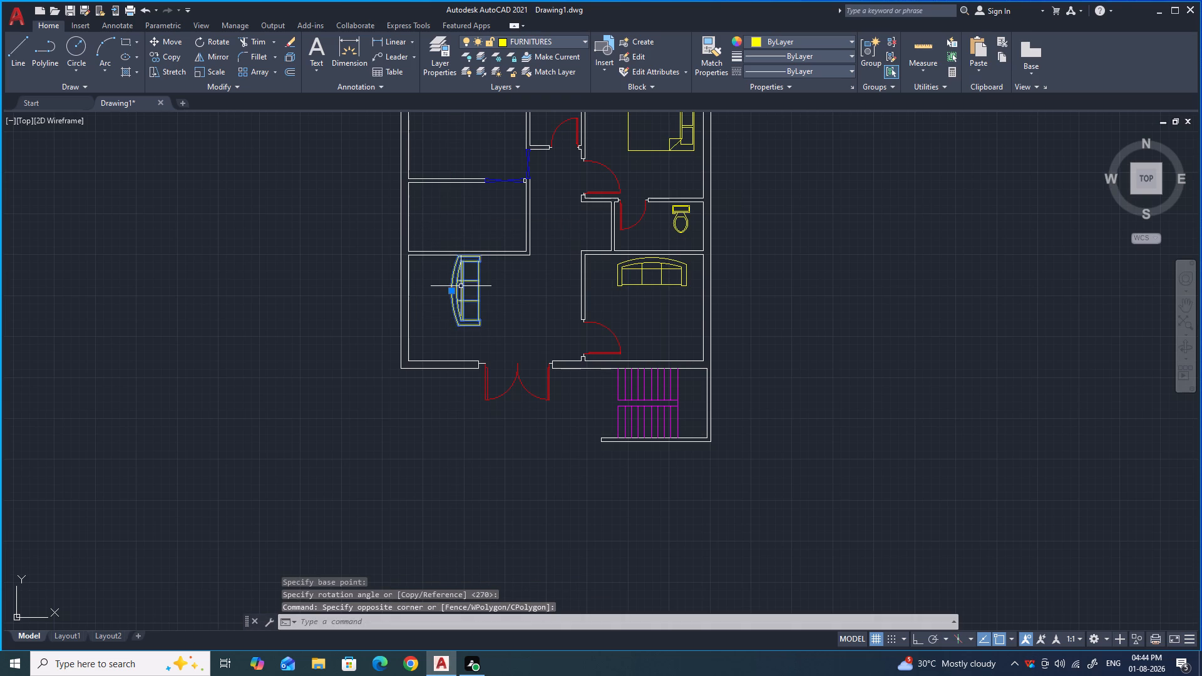
{"action": "key", "text": "m"}
{"action": "key", "text": "Return"}
{"action": "left_click", "coordinate": [451, 290]}
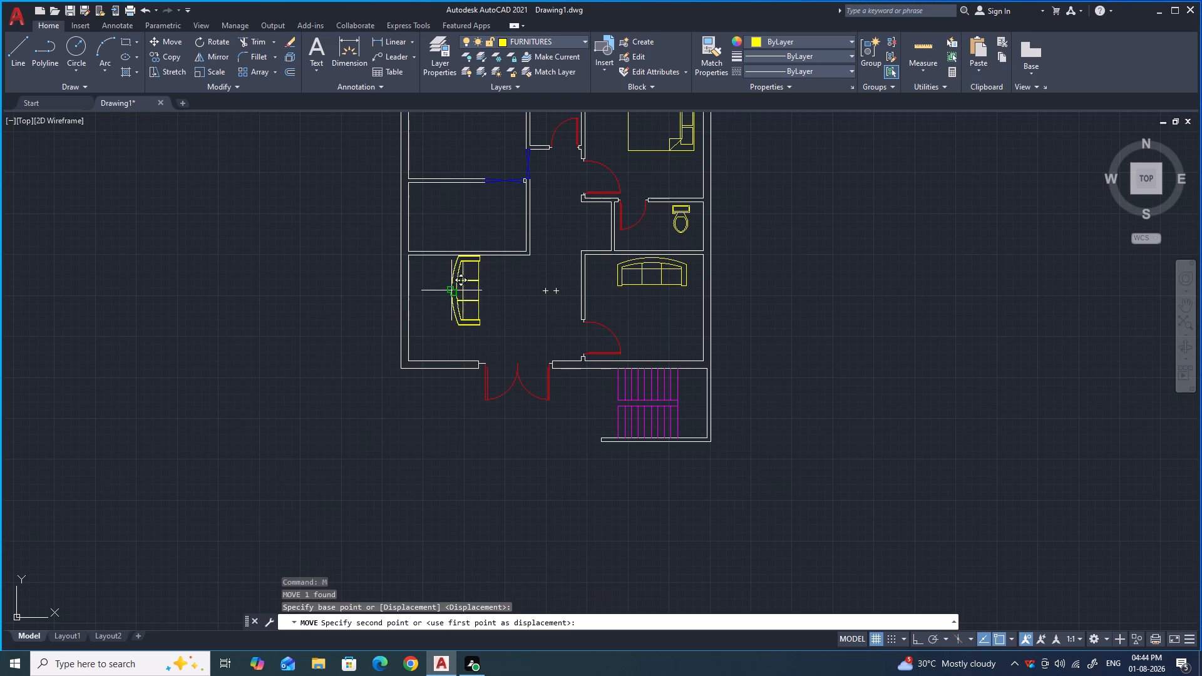
{"action": "scroll", "coordinate": [413, 304], "scroll_direction": "up", "scroll_amount": 3}
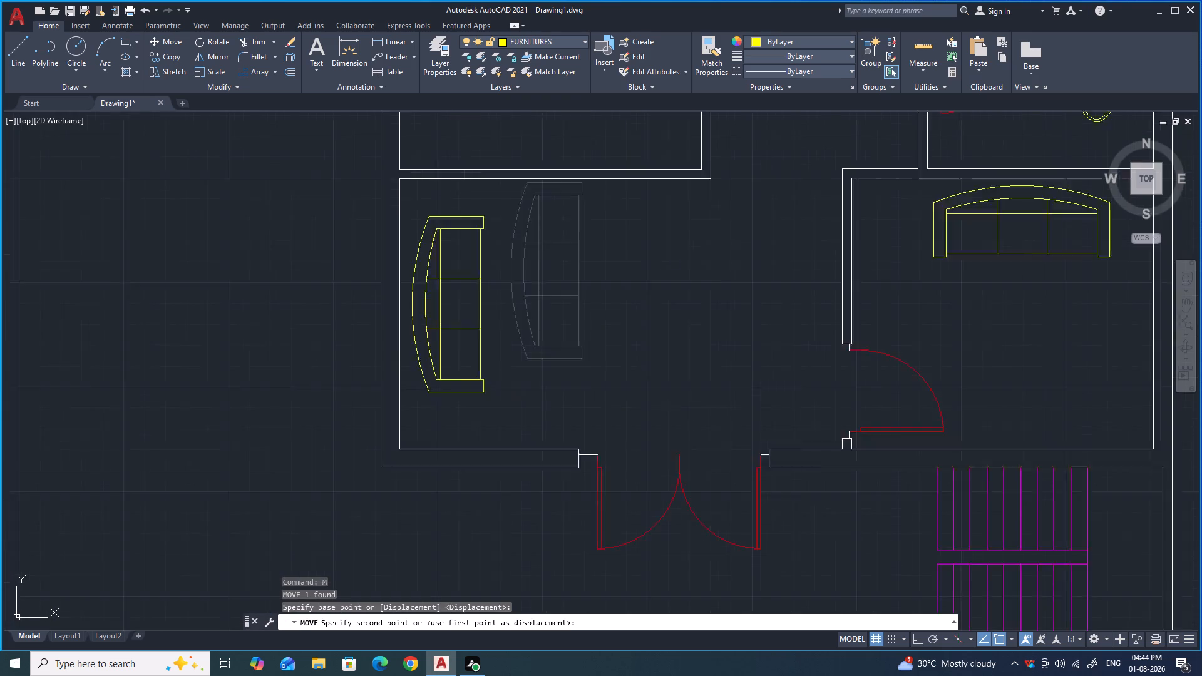
{"action": "left_click", "coordinate": [404, 316]}
Move the six-chair dining table block from outside the plan into the middle-left room above the lower-left sofa.
{"action": "scroll", "coordinate": [473, 301], "scroll_direction": "down", "scroll_amount": 1}
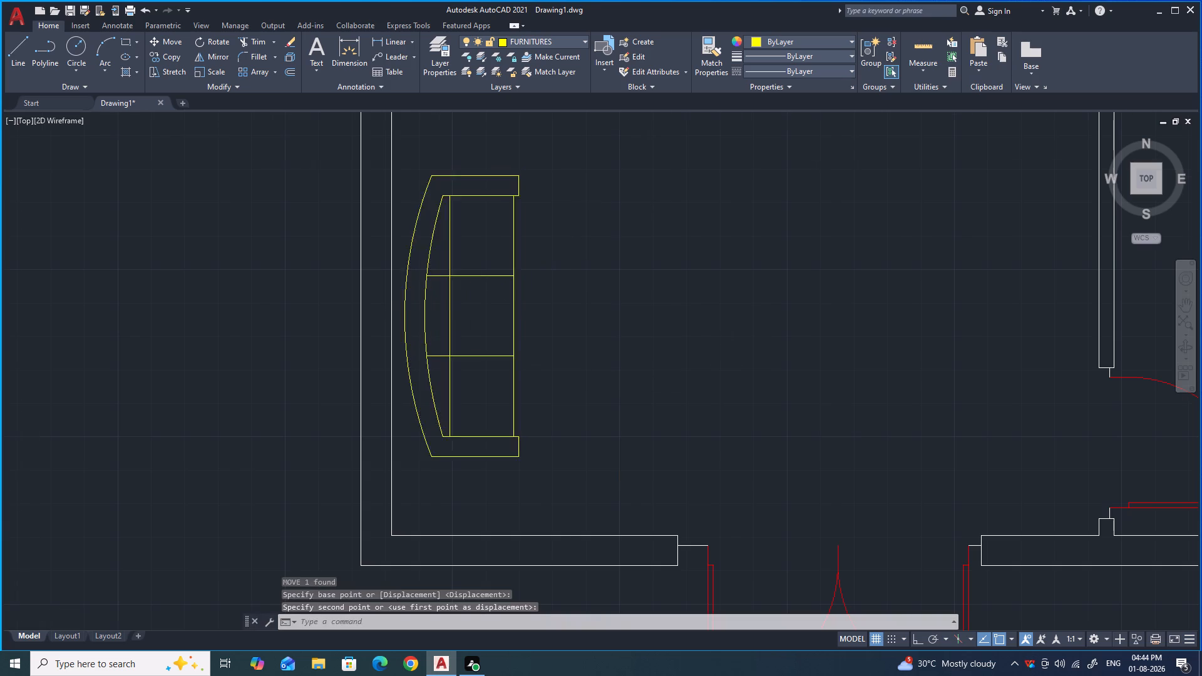
{"action": "scroll", "coordinate": [473, 301], "scroll_direction": "down", "scroll_amount": 2}
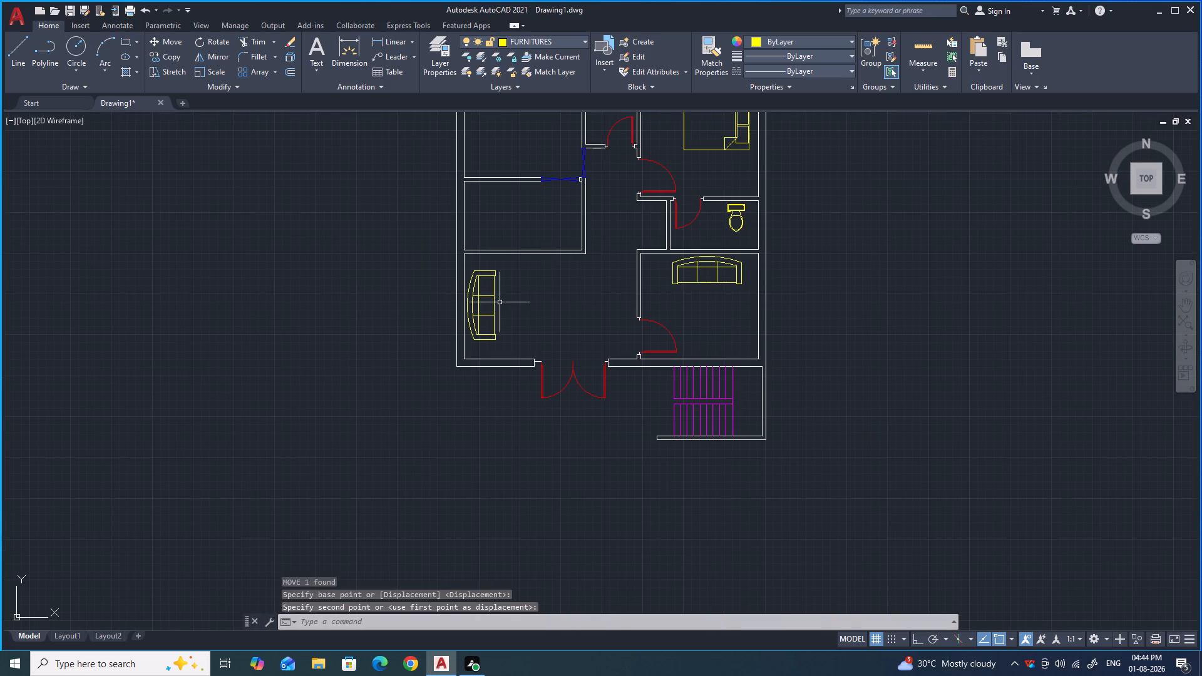
{"action": "scroll", "coordinate": [500, 302], "scroll_direction": "down", "scroll_amount": 1}
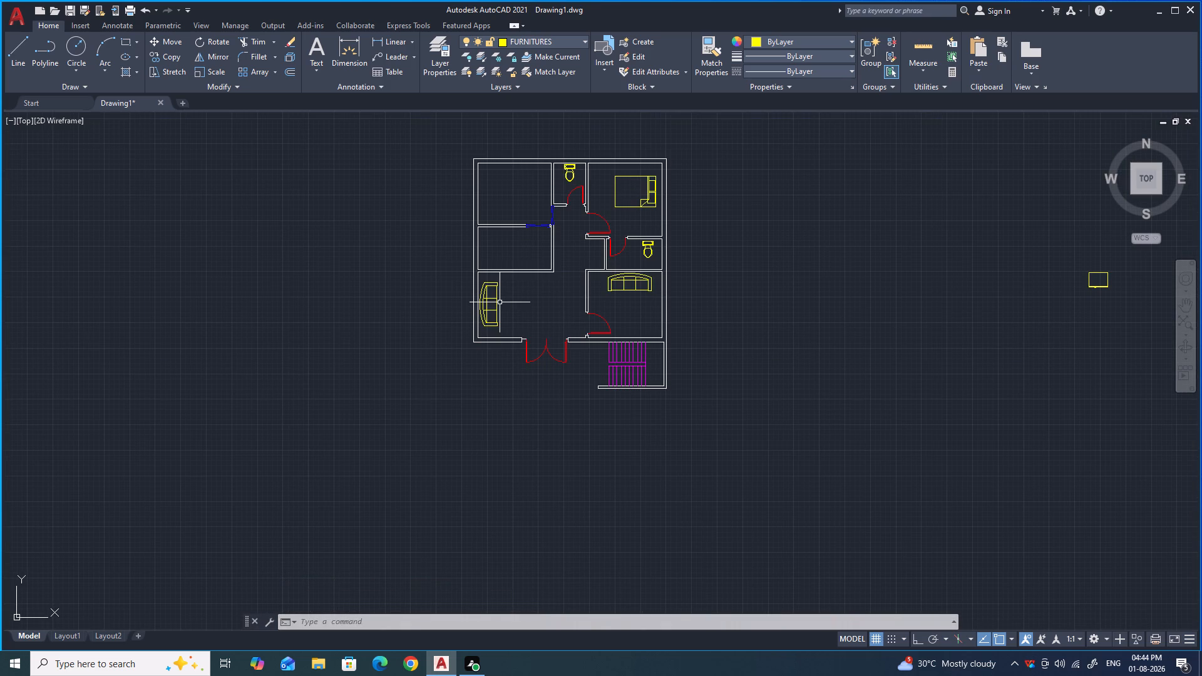
{"action": "scroll", "coordinate": [697, 275], "scroll_direction": "down", "scroll_amount": 3}
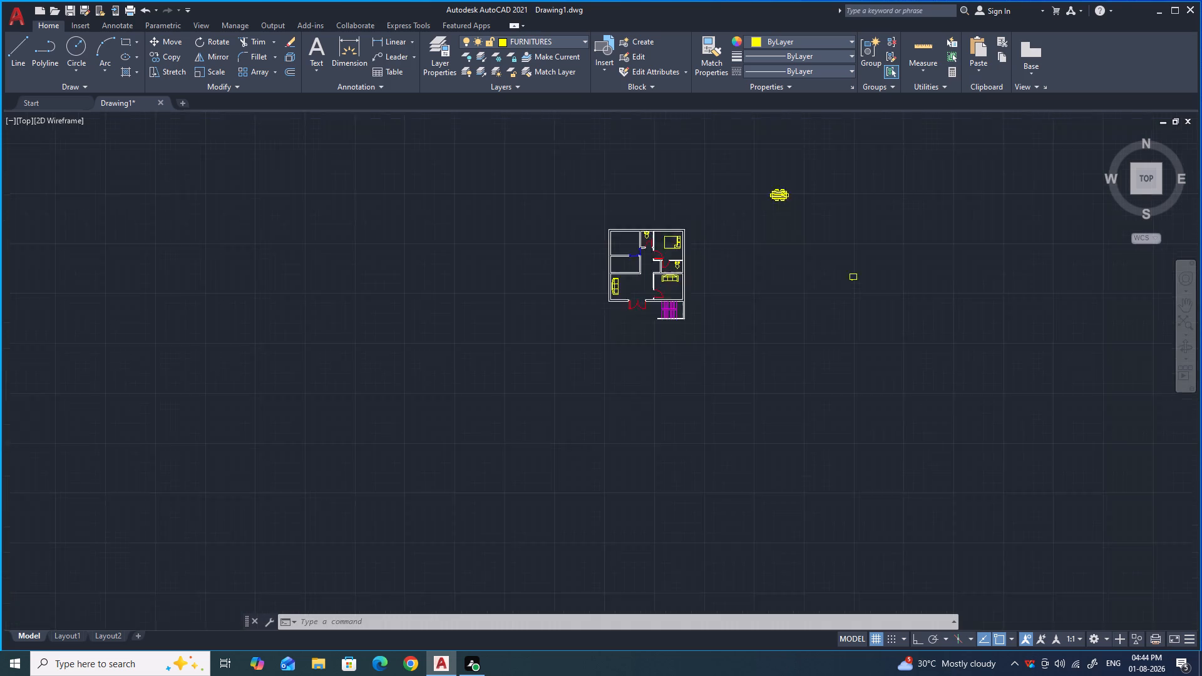
{"action": "scroll", "coordinate": [766, 217], "scroll_direction": "up", "scroll_amount": 3}
{"action": "left_click", "coordinate": [724, 277]}
{"action": "left_click", "coordinate": [655, 210]}
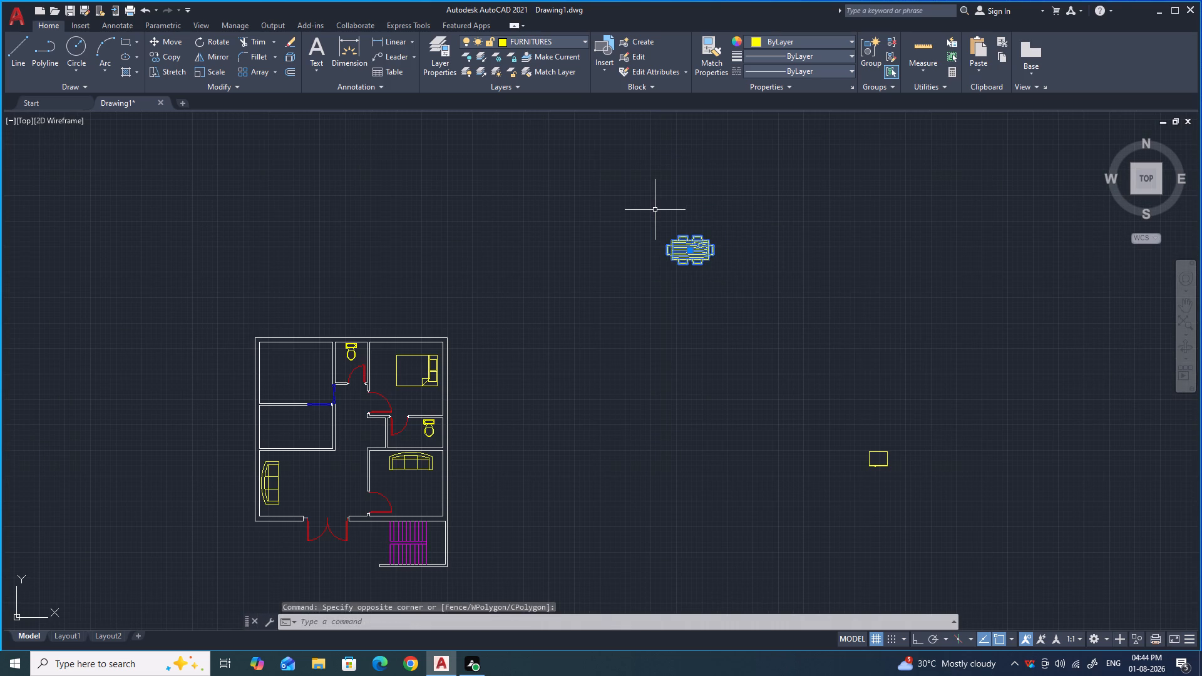
{"action": "key", "text": "m"}
{"action": "key", "text": "Return"}
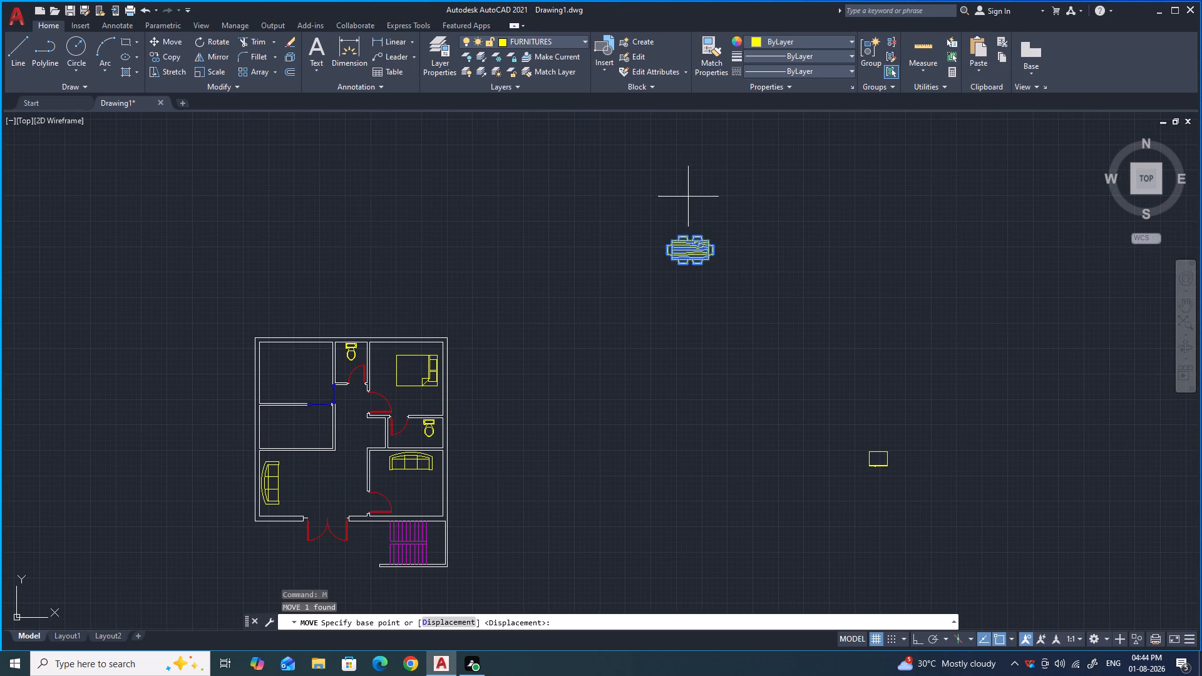
{"action": "left_click", "coordinate": [693, 251]}
{"action": "scroll", "coordinate": [583, 260], "scroll_direction": "down", "scroll_amount": 2}
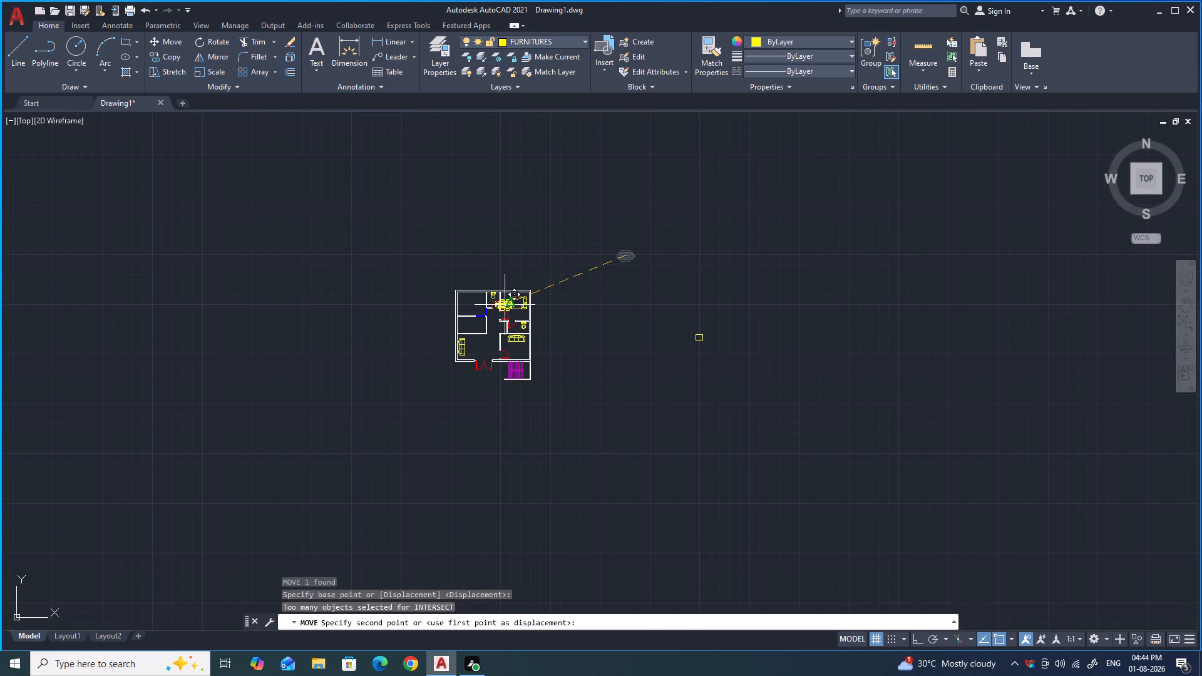
{"action": "scroll", "coordinate": [465, 330], "scroll_direction": "up", "scroll_amount": 4}
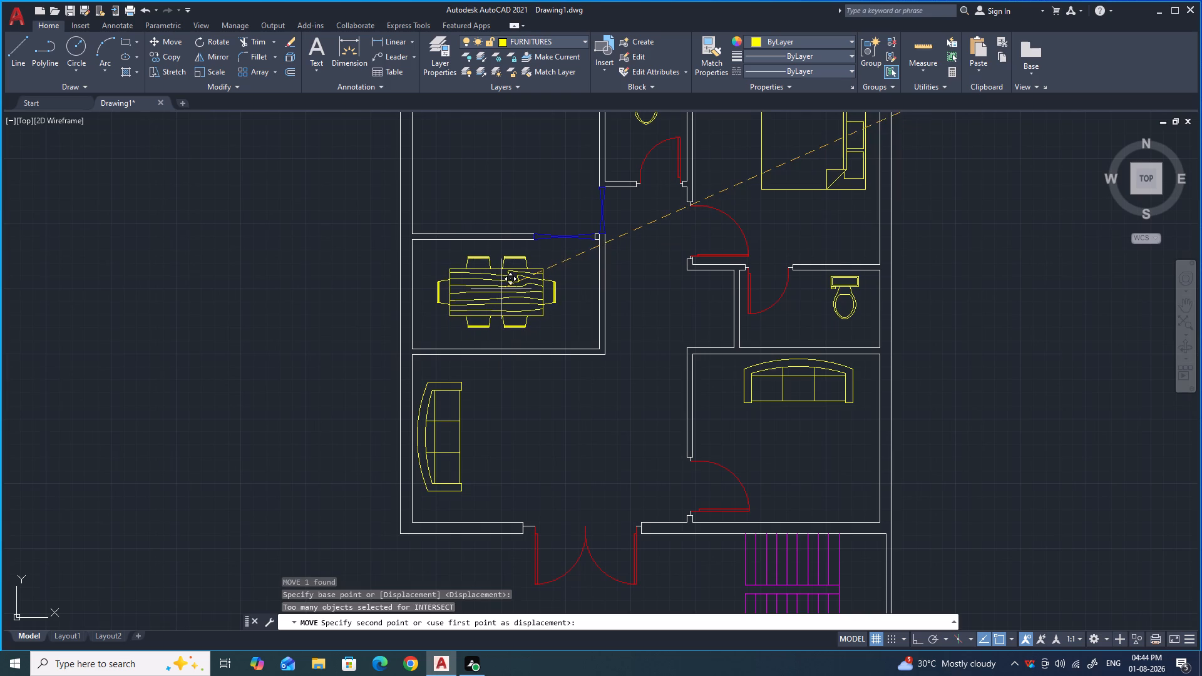
{"action": "left_click", "coordinate": [501, 289]}
Scale the dining table block down freehand from a point near its centre to roughly half its size.
{"action": "left_click", "coordinate": [525, 312]}
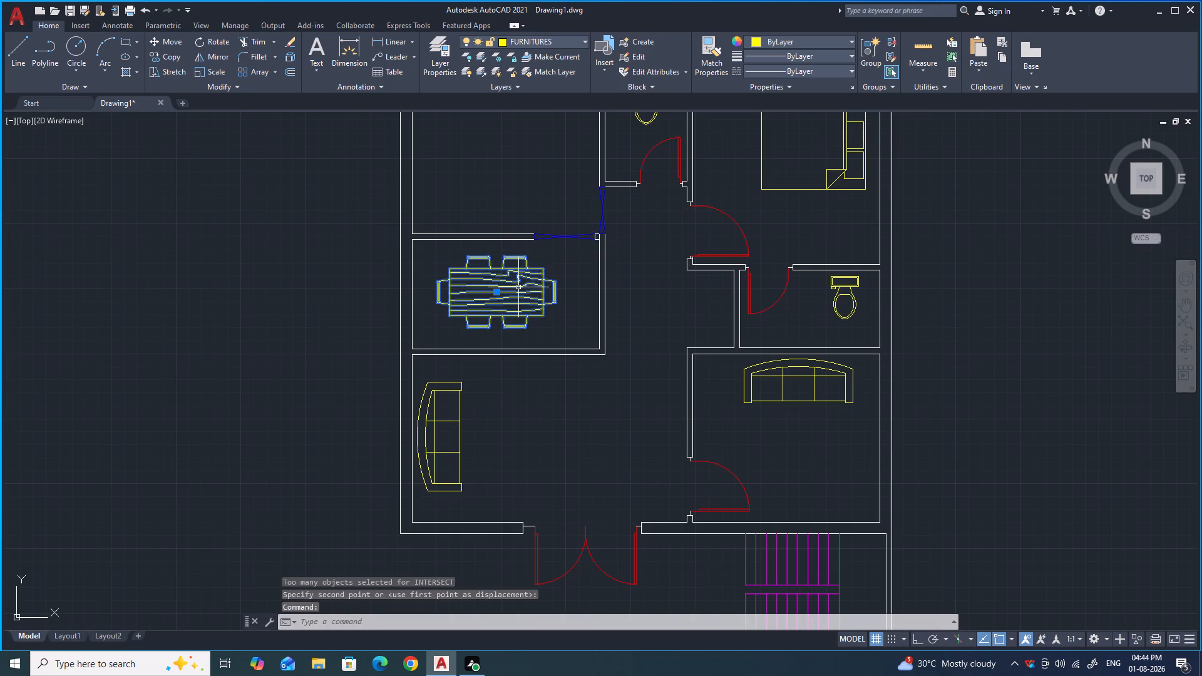
{"action": "type", "text": "SC"}
{"action": "key", "text": "Return"}
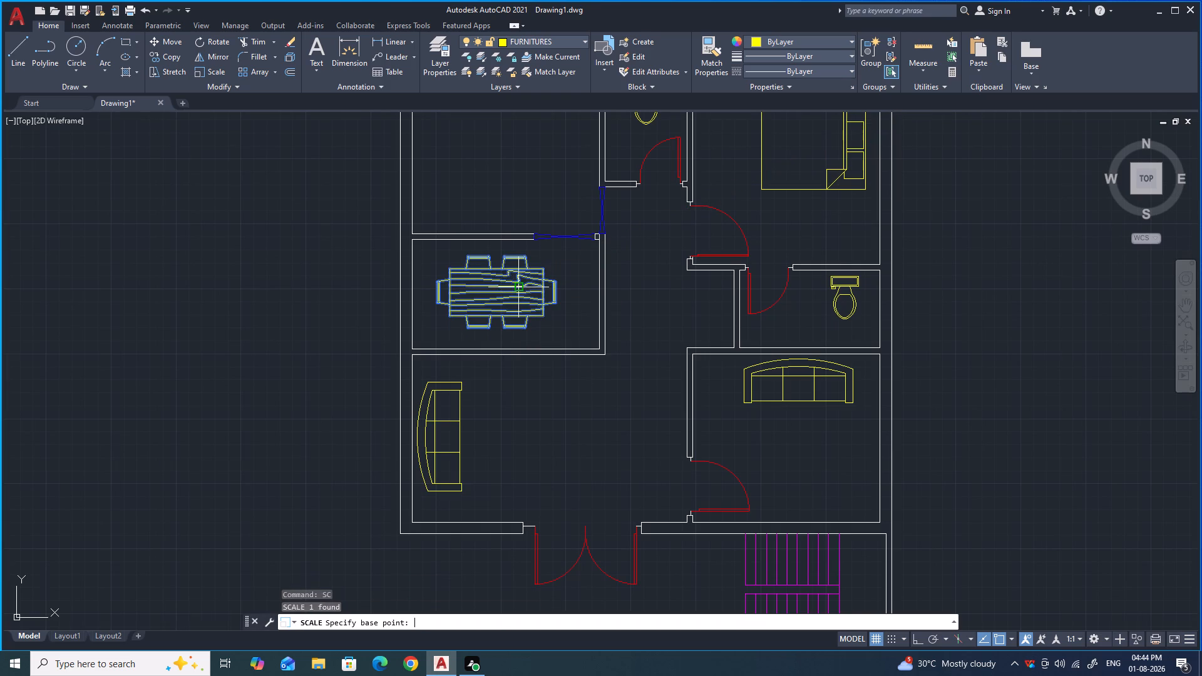
{"action": "left_click", "coordinate": [509, 289]}
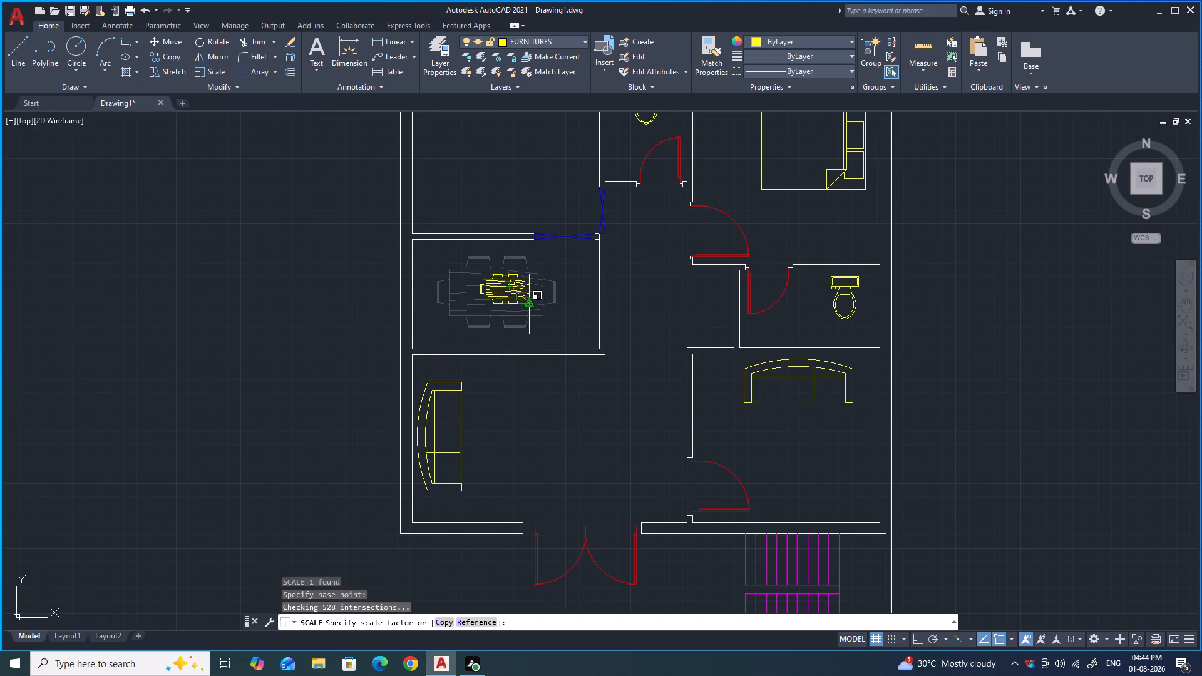
{"action": "left_click", "coordinate": [529, 305]}
Move the reduced dining table slightly left within the middle-left room.
{"action": "scroll", "coordinate": [518, 289], "scroll_direction": "up", "scroll_amount": 2}
{"action": "left_click", "coordinate": [537, 317]}
{"action": "left_click", "coordinate": [488, 268]}
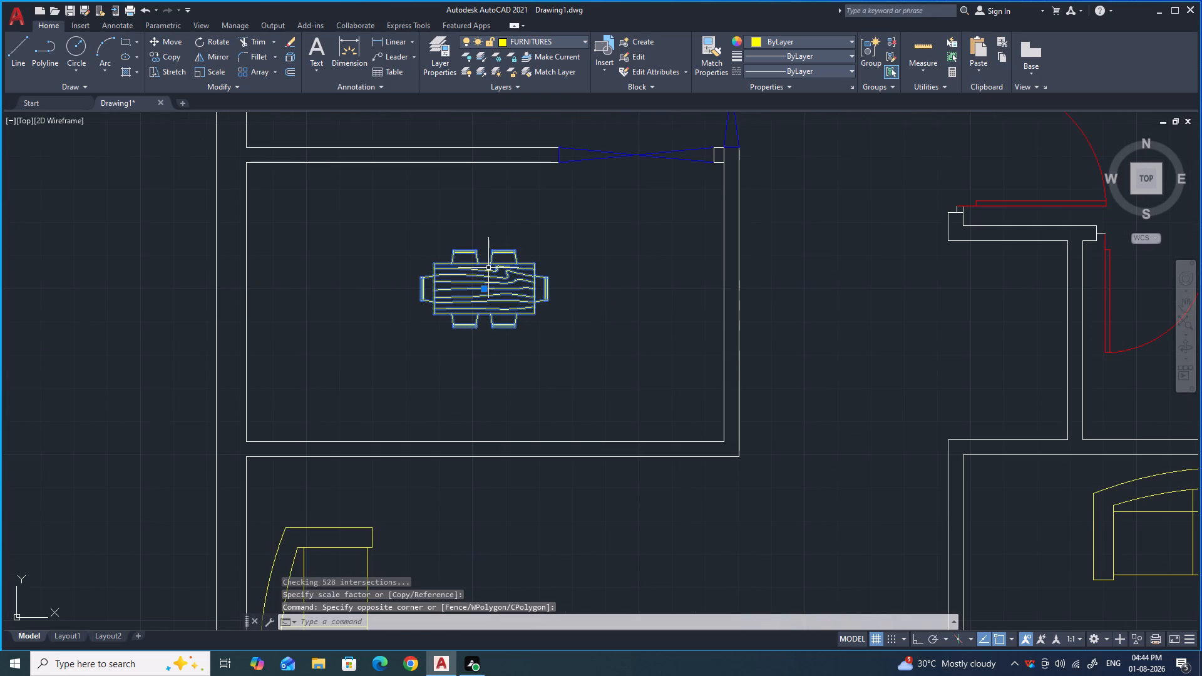
{"action": "key", "text": "m"}
{"action": "key", "text": "Return"}
{"action": "left_click", "coordinate": [486, 288]}
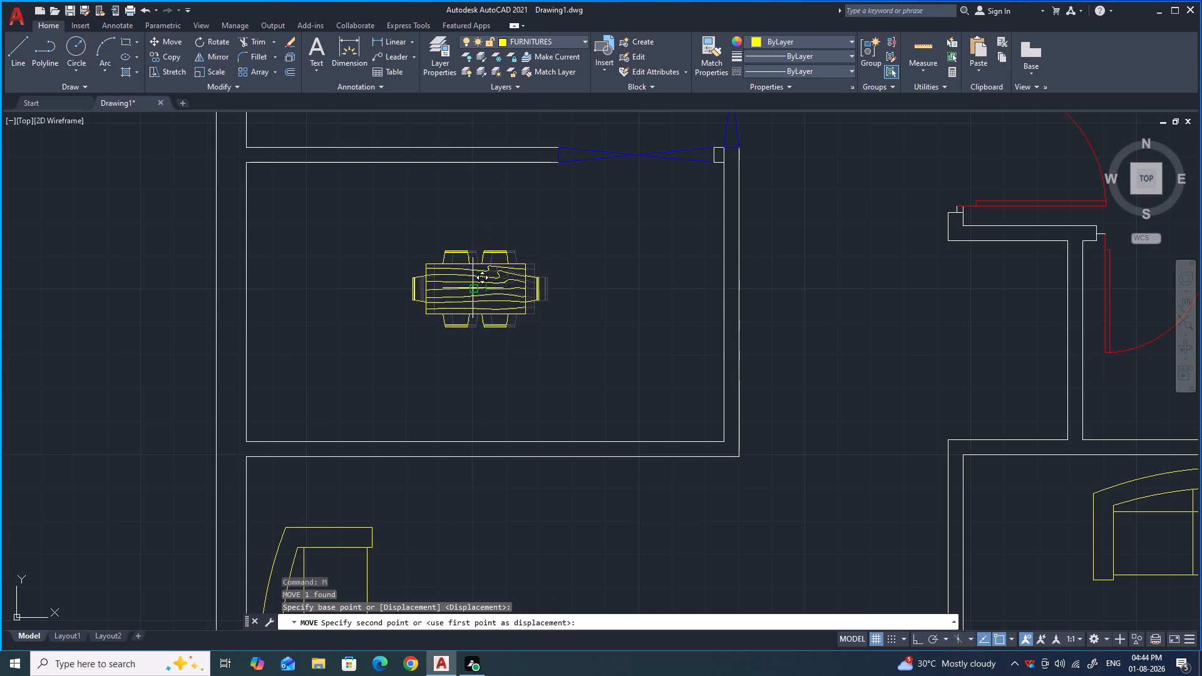
{"action": "left_click", "coordinate": [465, 287]}
Rotate the small rectangular block outside the plan's right side 90° counterclockwise about its upper-left corner.
{"action": "scroll", "coordinate": [511, 284], "scroll_direction": "down", "scroll_amount": 3}
{"action": "scroll", "coordinate": [458, 284], "scroll_direction": "down", "scroll_amount": 1}
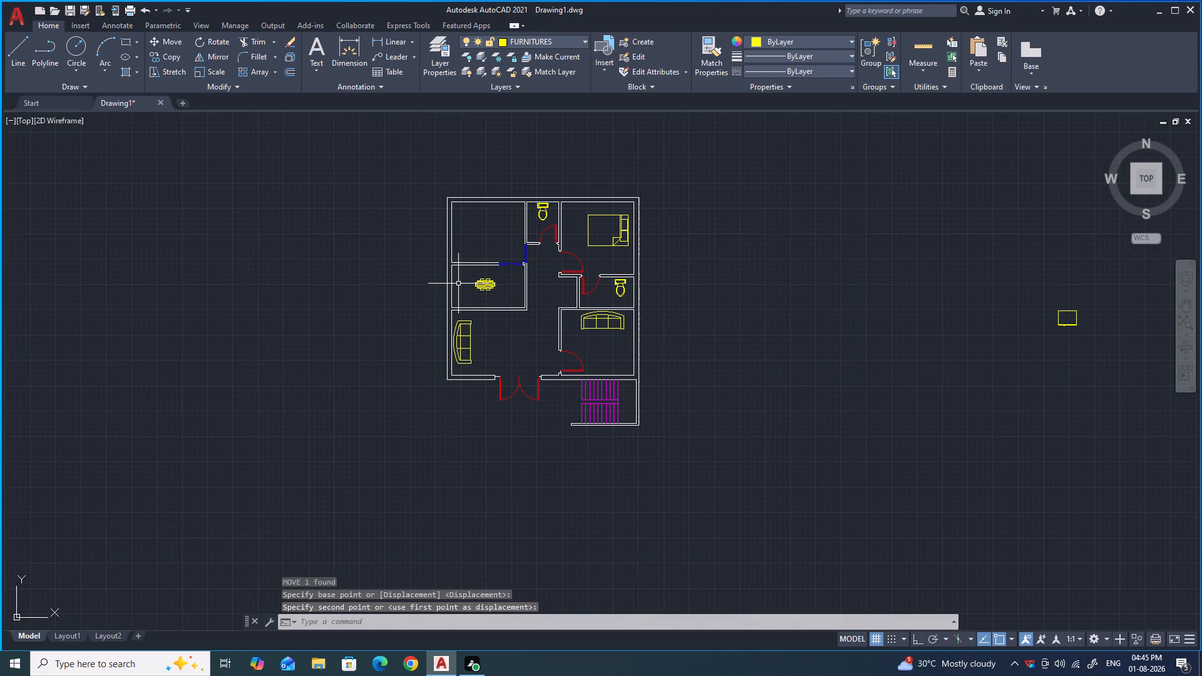
{"action": "scroll", "coordinate": [458, 284], "scroll_direction": "down", "scroll_amount": 1}
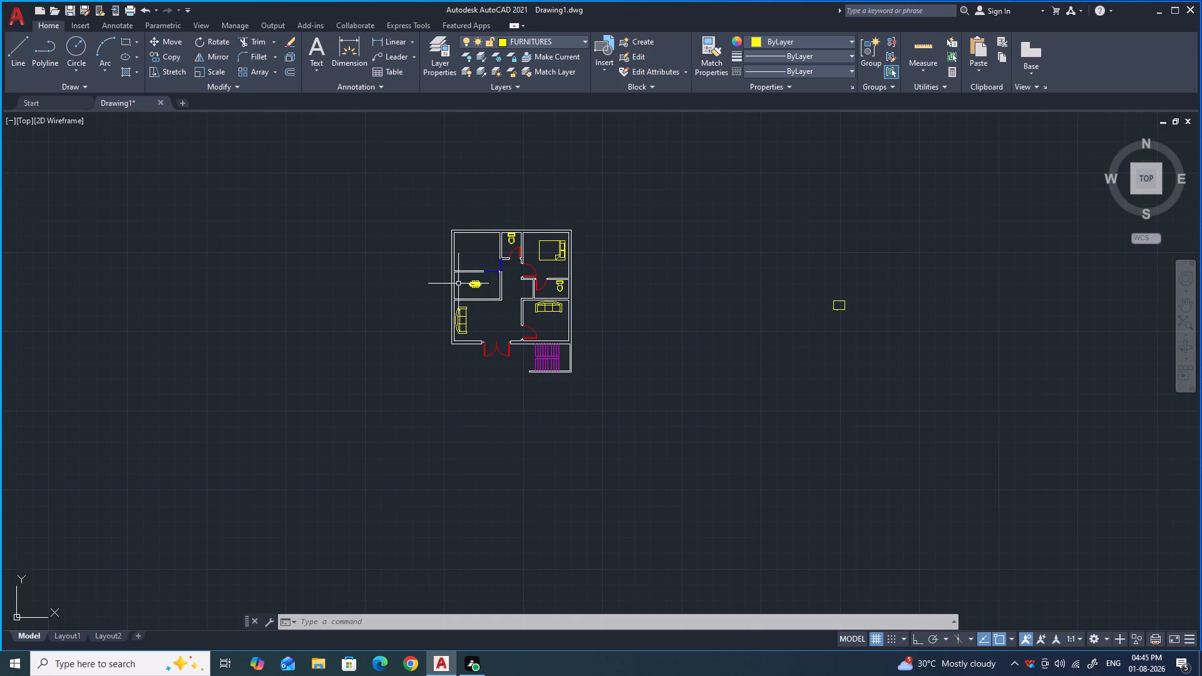
{"action": "scroll", "coordinate": [854, 312], "scroll_direction": "up", "scroll_amount": 3}
{"action": "left_click_drag", "start_coordinate": [850, 330], "coordinate": [839, 314]}
{"action": "left_click", "coordinate": [764, 257]}
{"action": "type", "text": "RO"}
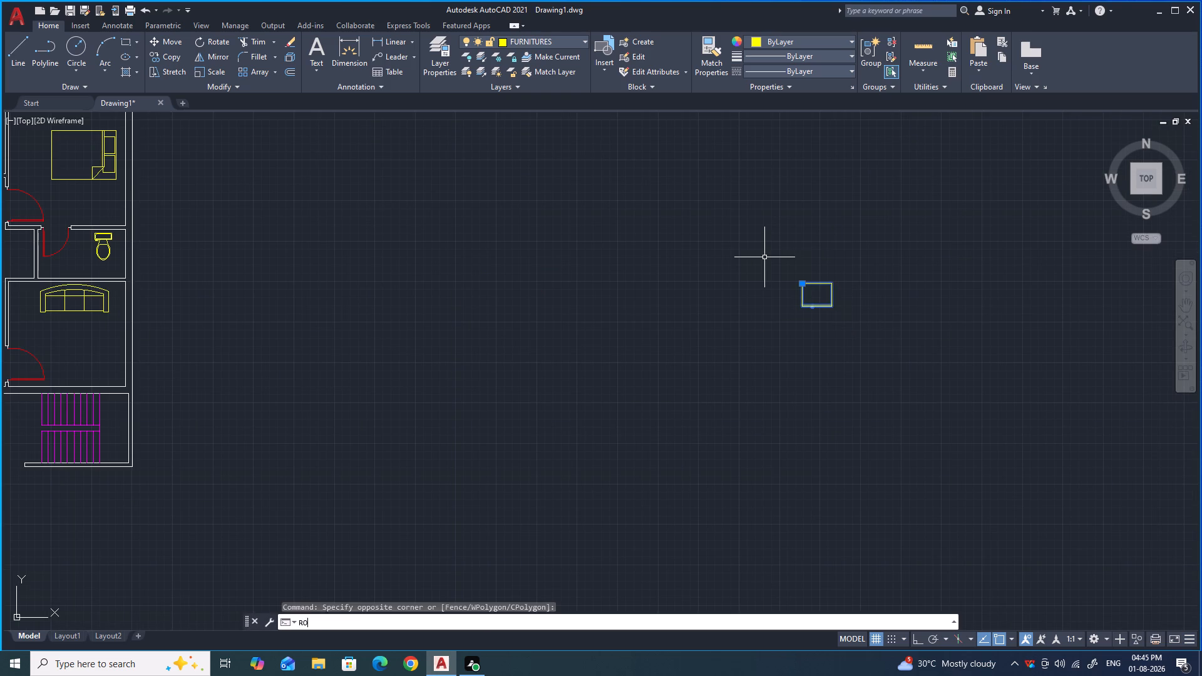
{"action": "key", "text": "Return"}
{"action": "left_click", "coordinate": [801, 284]}
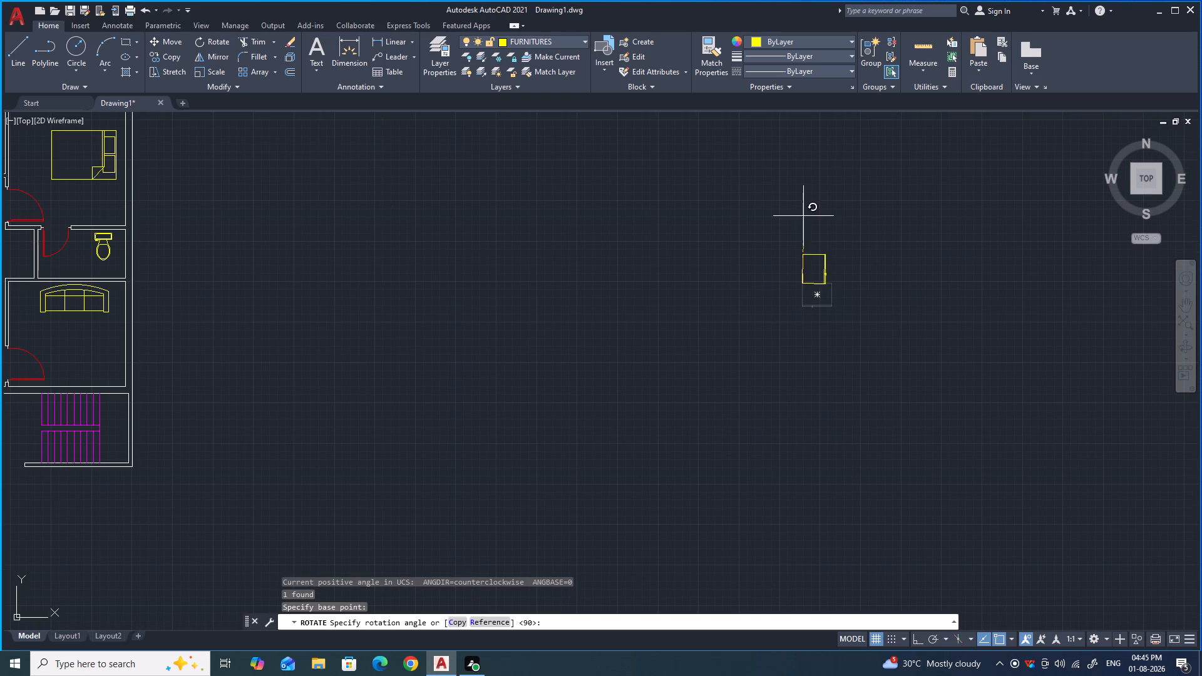
{"action": "key", "text": "F8"}
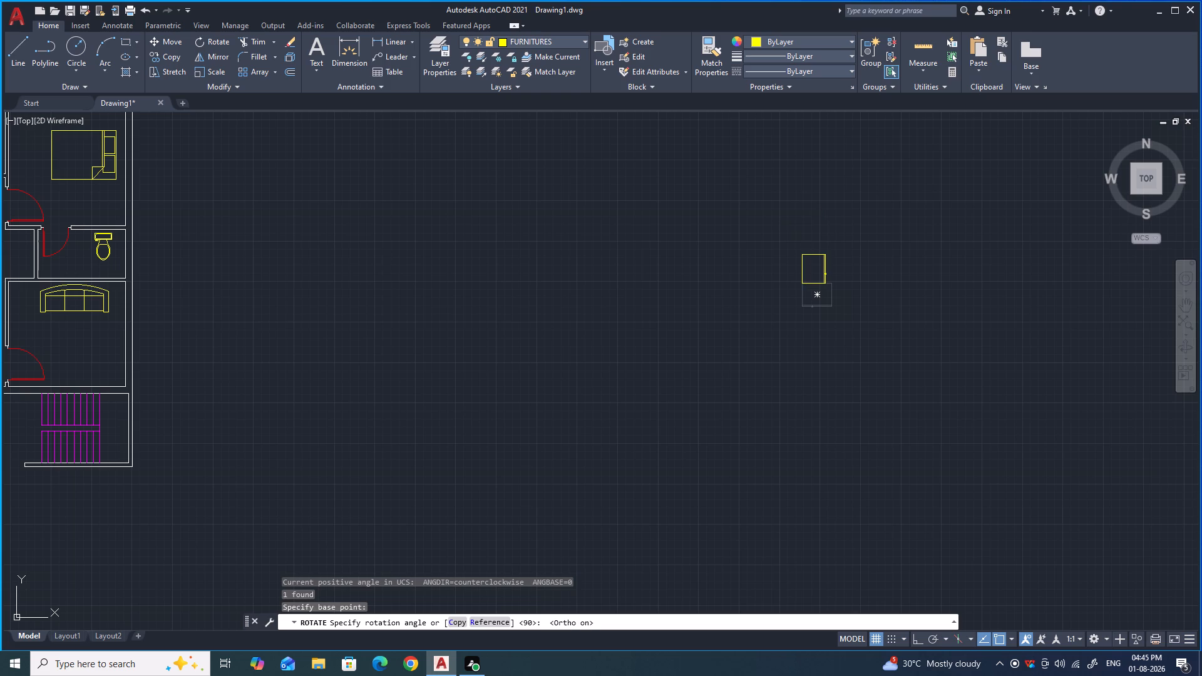
{"action": "left_click", "coordinate": [805, 220]}
Move the small rectangular block, with Ortho off, from outside the plan into the upper-left room, beside the left wall near the lower corner.
{"action": "left_click_drag", "start_coordinate": [844, 300], "coordinate": [838, 292]}
{"action": "left_click", "coordinate": [796, 248]}
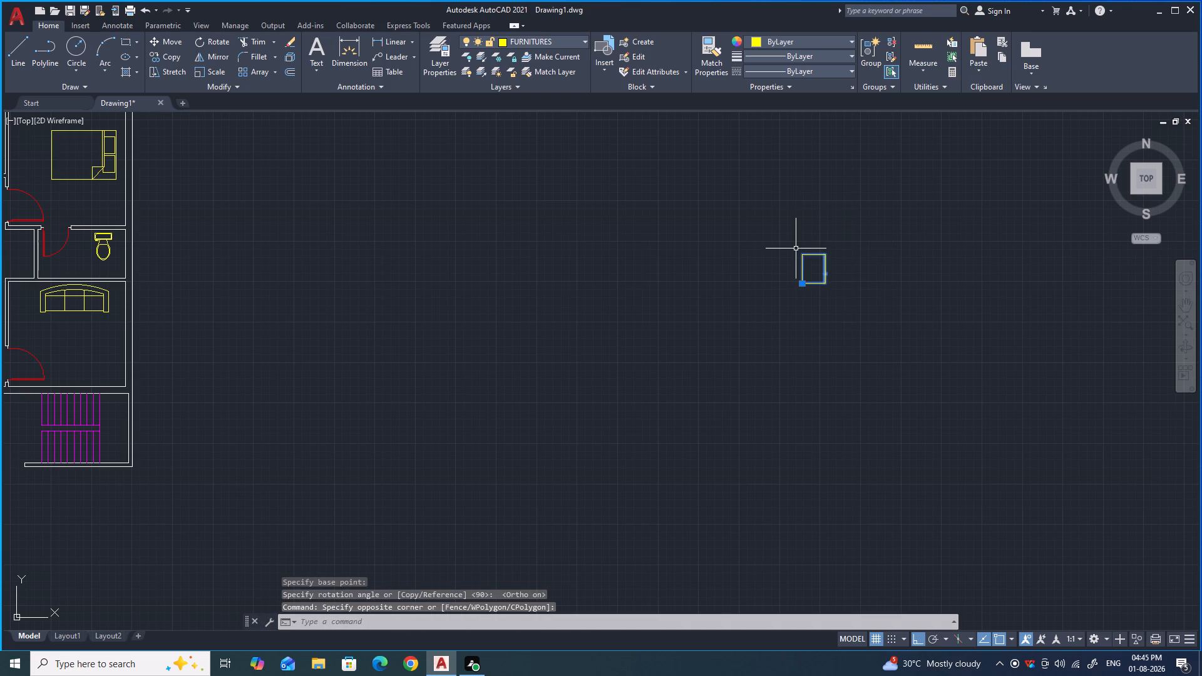
{"action": "key", "text": "m"}
{"action": "key", "text": "Return"}
{"action": "left_click", "coordinate": [801, 270]}
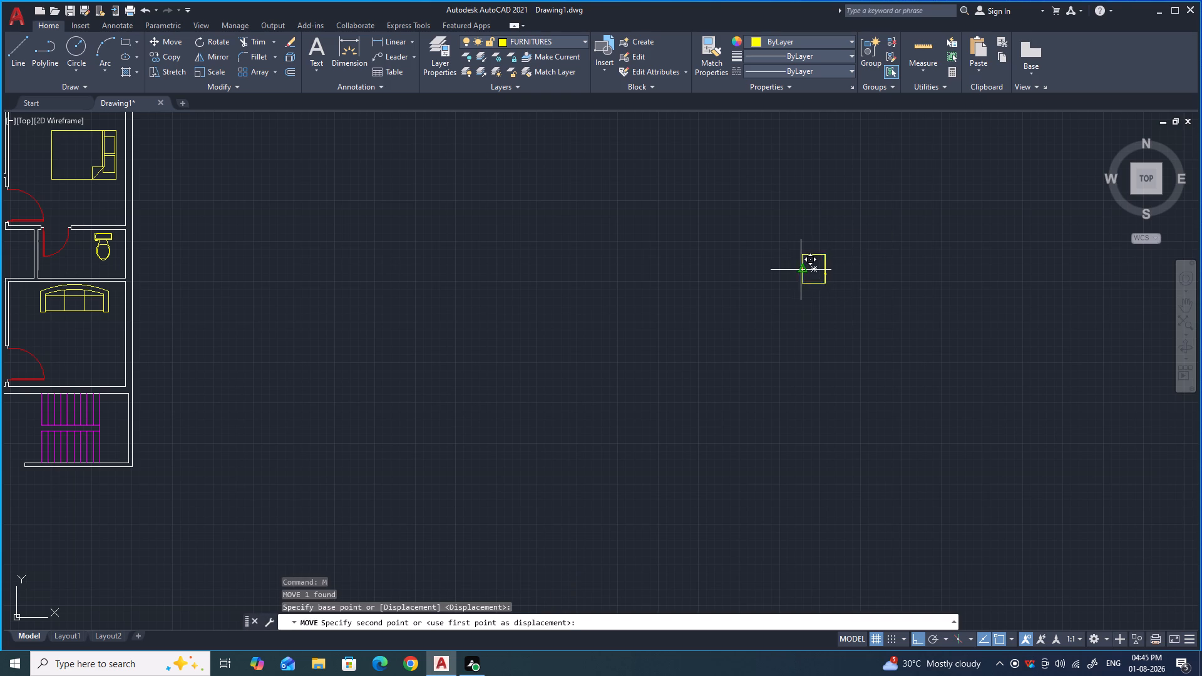
{"action": "scroll", "coordinate": [763, 269], "scroll_direction": "down", "scroll_amount": 4}
{"action": "key", "text": "F8"}
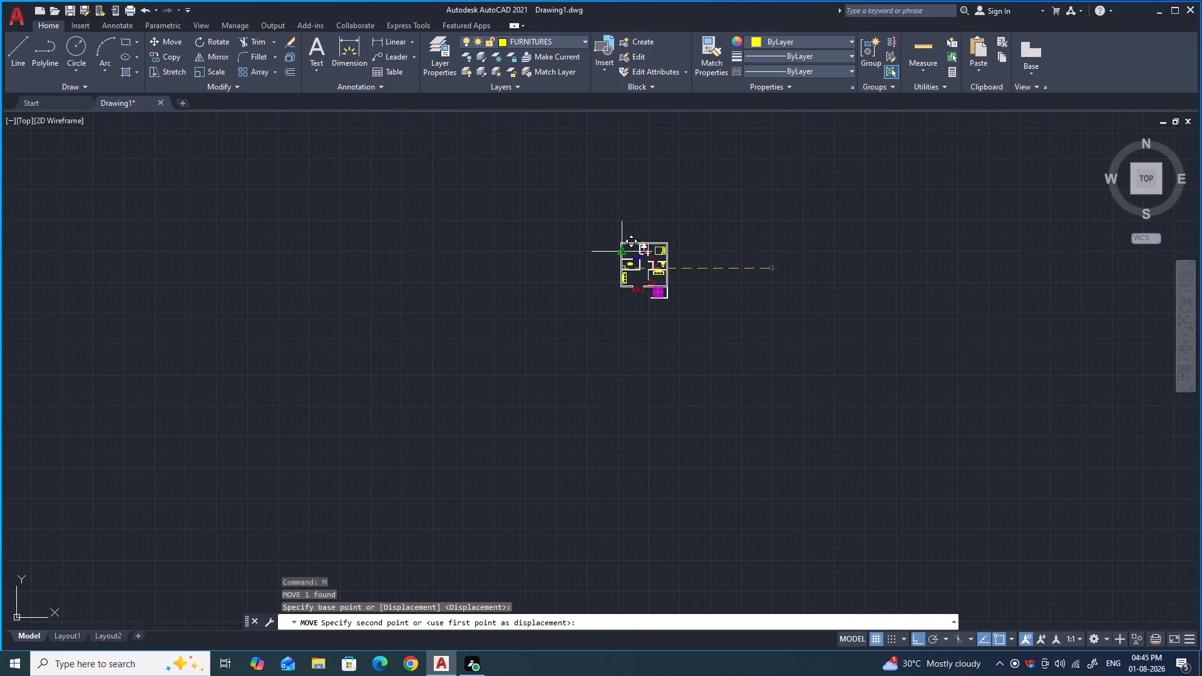
{"action": "scroll", "coordinate": [622, 258], "scroll_direction": "up", "scroll_amount": 5}
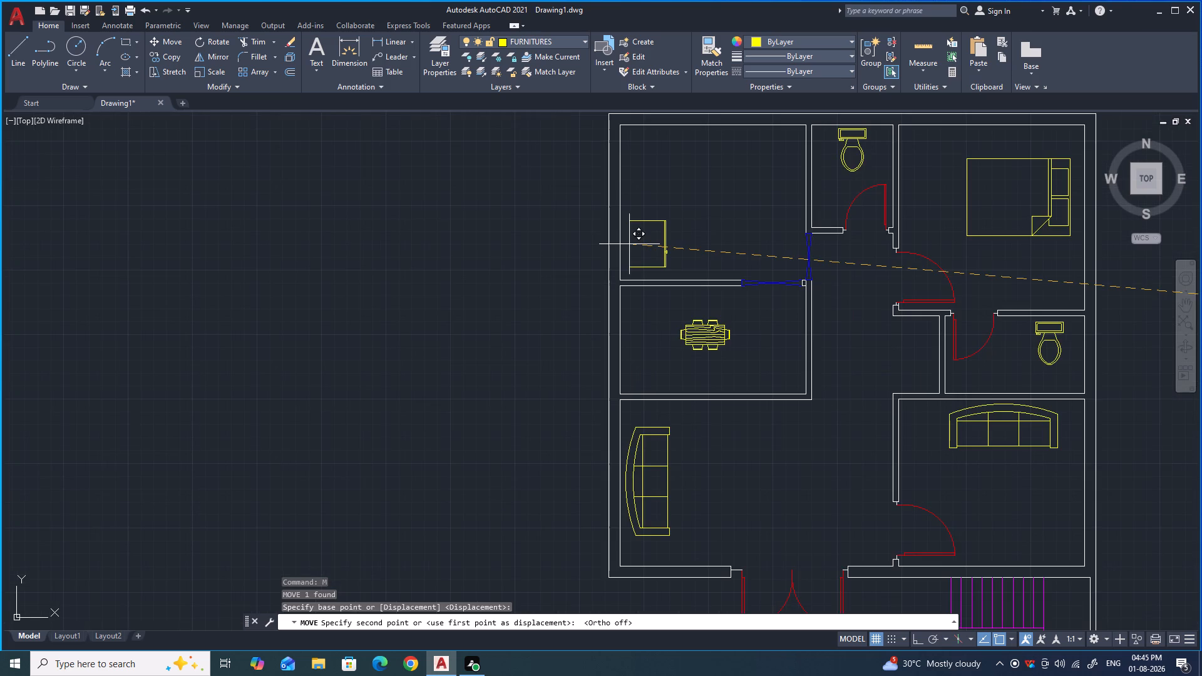
{"action": "scroll", "coordinate": [627, 241], "scroll_direction": "up", "scroll_amount": 1}
{"action": "left_click", "coordinate": [624, 245]}
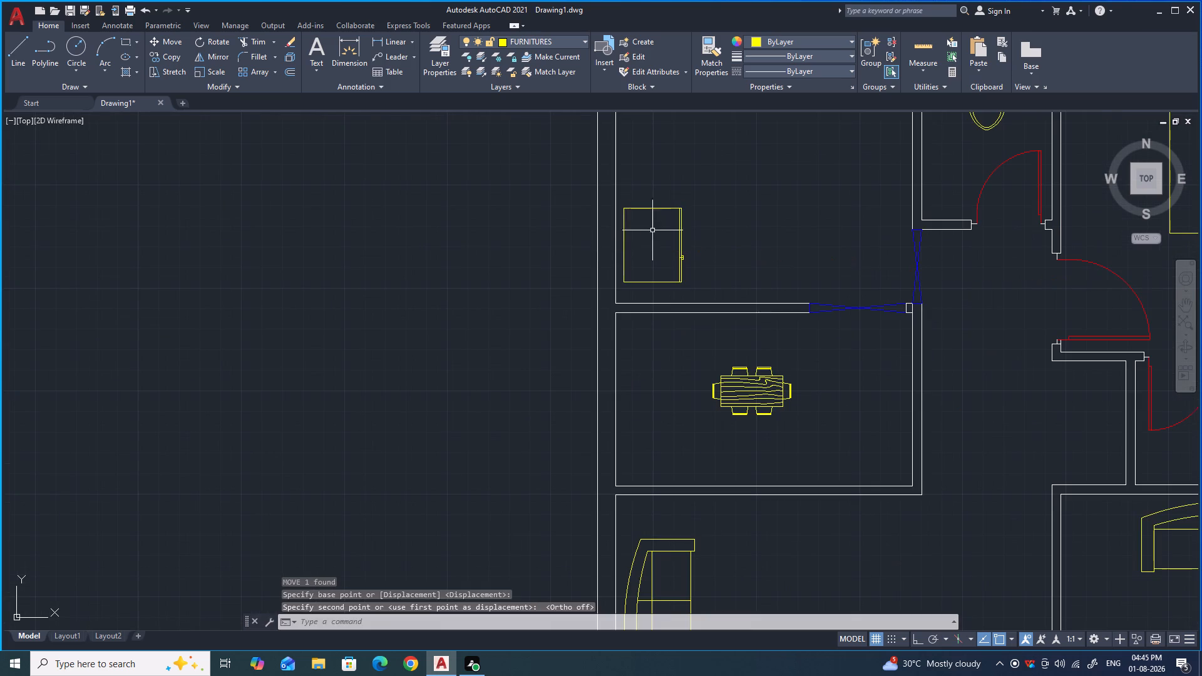
Scale the vertical sofa in the lower-left room down freehand from its back midpoint to roughly 60% of its size.
{"action": "scroll", "coordinate": [658, 228], "scroll_direction": "down", "scroll_amount": 6}
{"action": "scroll", "coordinate": [641, 232], "scroll_direction": "up", "scroll_amount": 3}
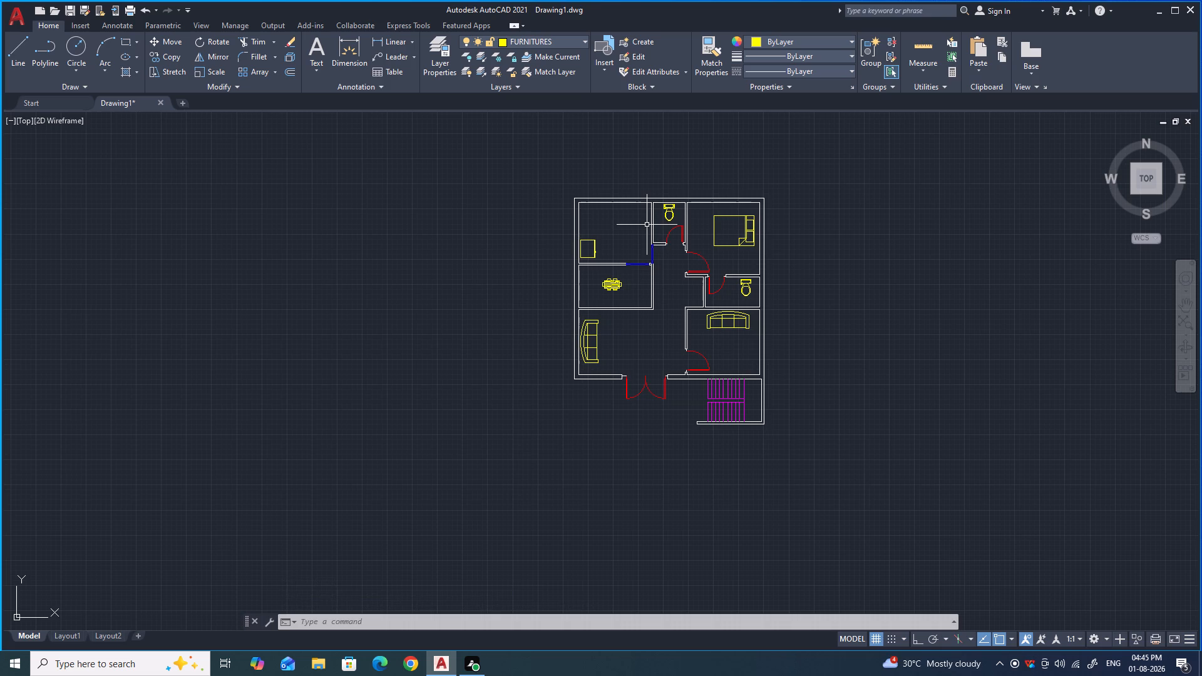
{"action": "scroll", "coordinate": [583, 350], "scroll_direction": "up", "scroll_amount": 3}
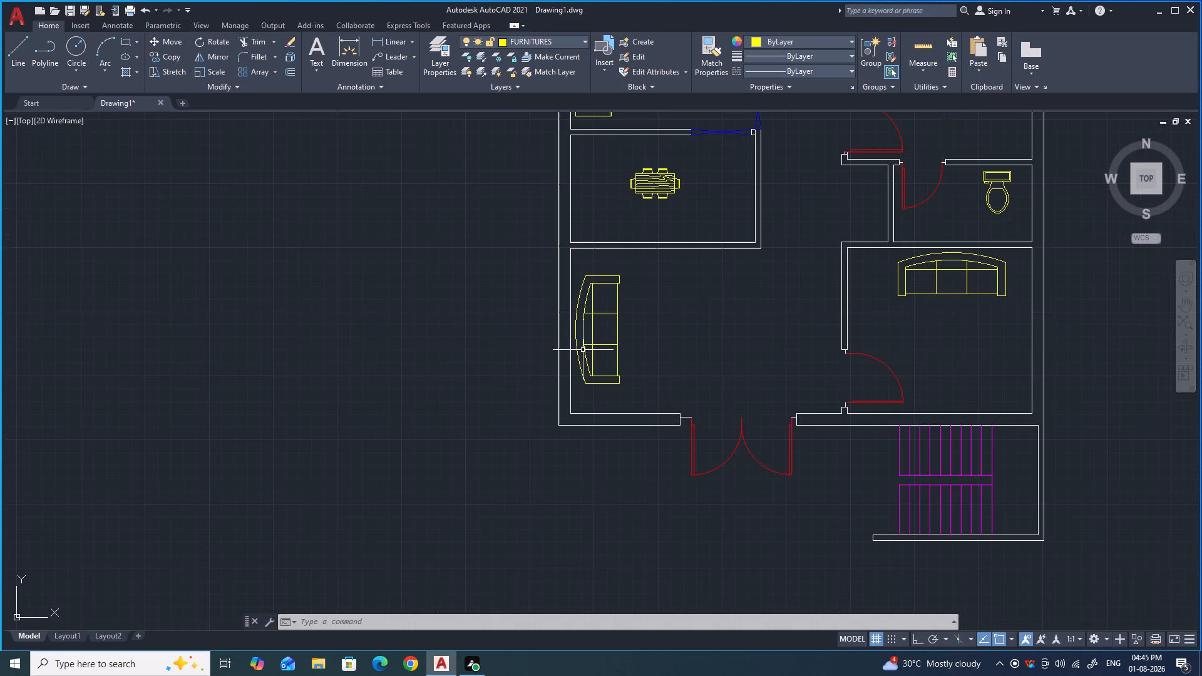
{"action": "left_click", "coordinate": [612, 346]}
{"action": "type", "text": "SC"}
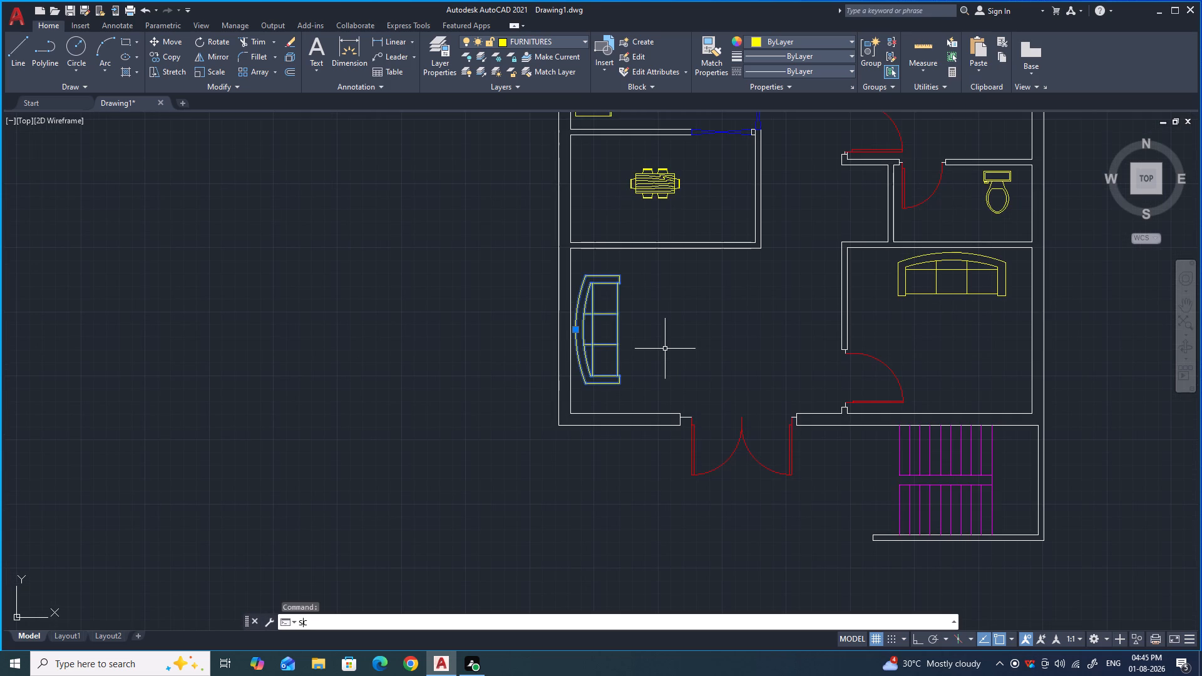
{"action": "key", "text": "Return"}
{"action": "left_click", "coordinate": [574, 331]}
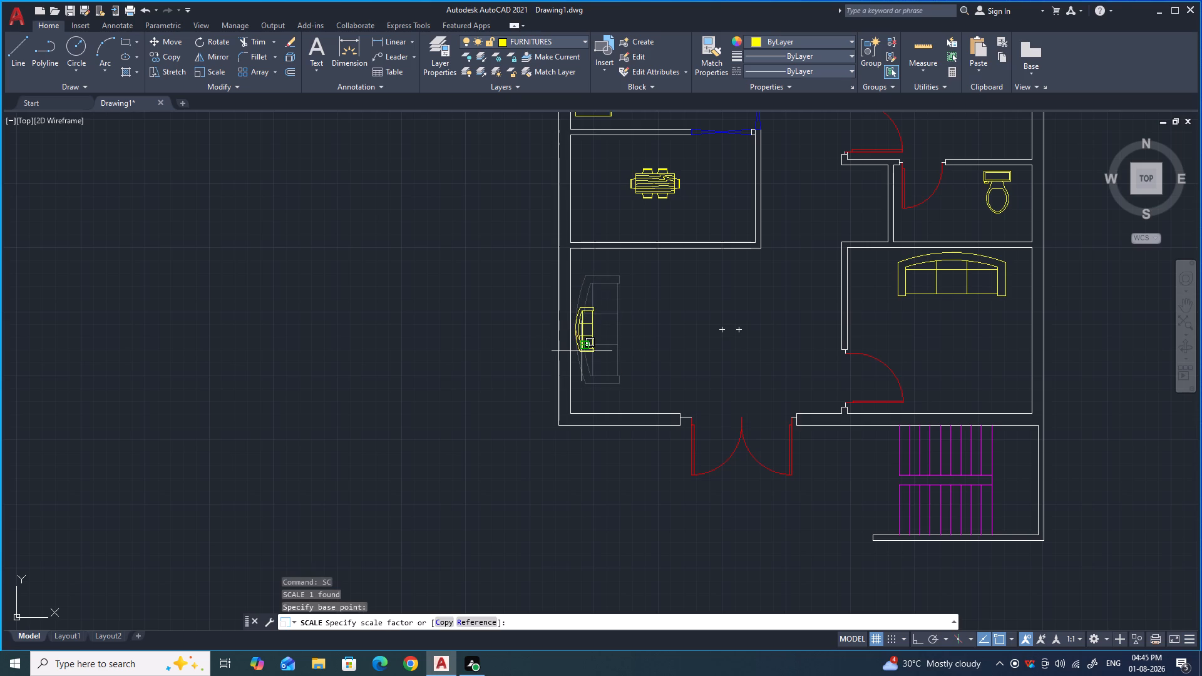
{"action": "left_click", "coordinate": [585, 359]}
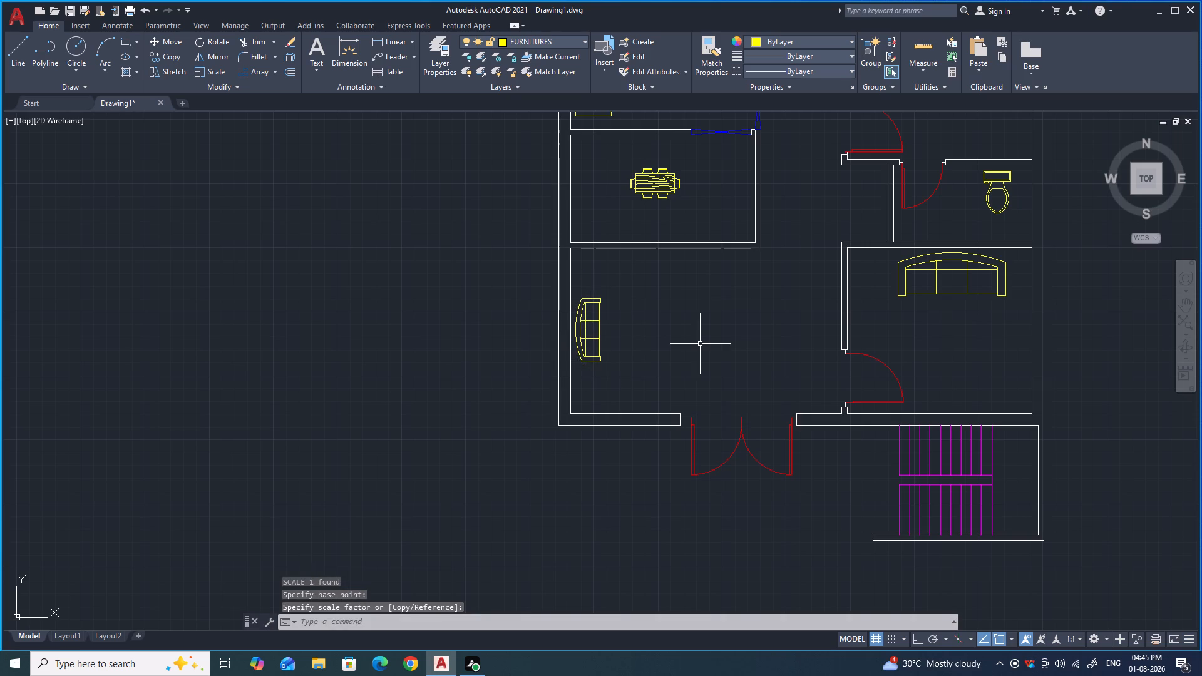
Copy the reduced sofa once, placing the copy to its upper right within the lower-left room.
{"action": "left_click", "coordinate": [591, 339]}
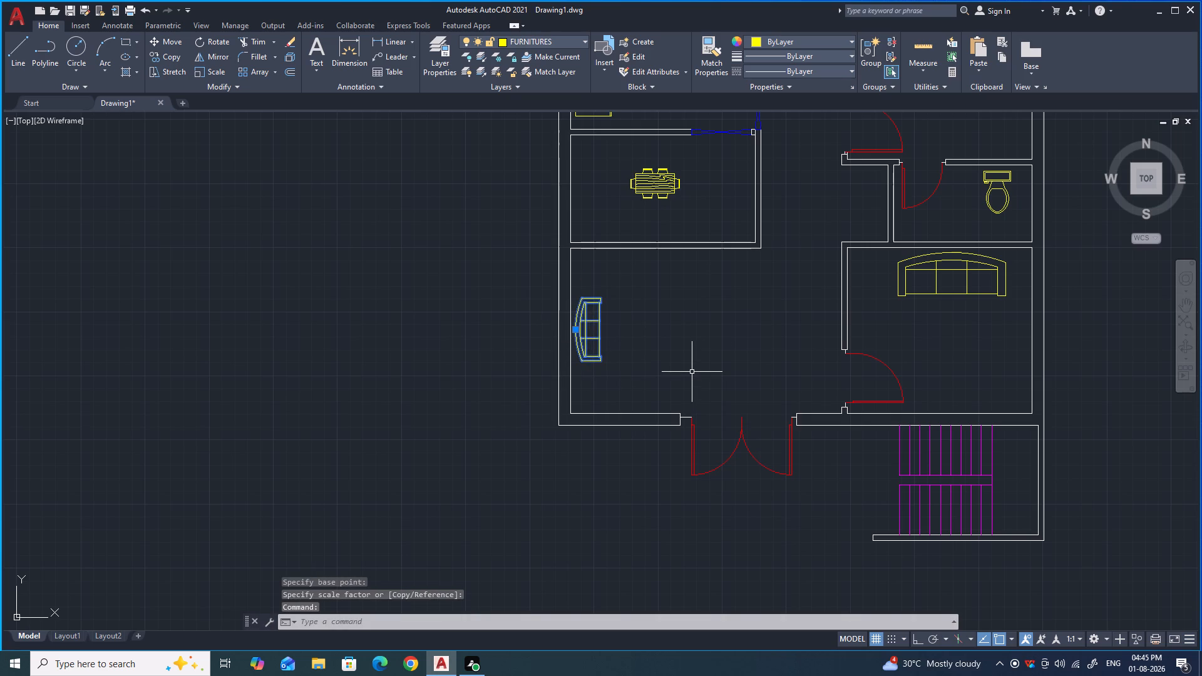
{"action": "key", "text": "c"}
{"action": "key", "text": "o"}
{"action": "key", "text": "Return"}
{"action": "left_click", "coordinate": [580, 328]}
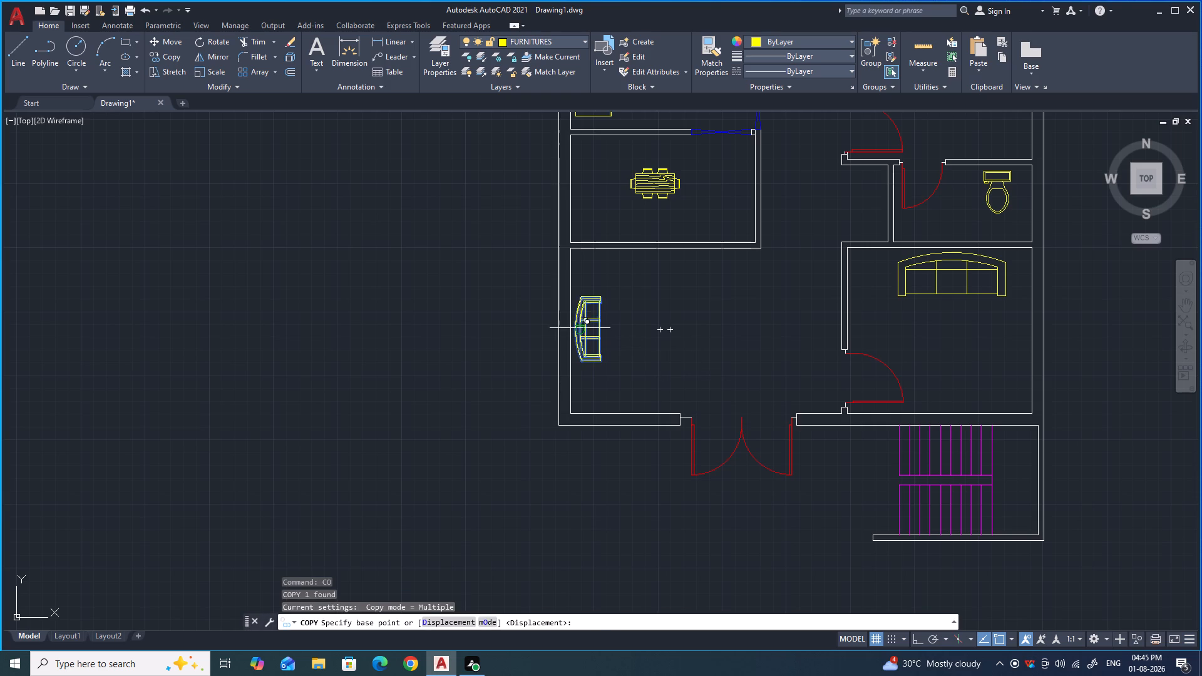
{"action": "left_click", "coordinate": [654, 295]}
{"action": "key", "text": "Escape"}
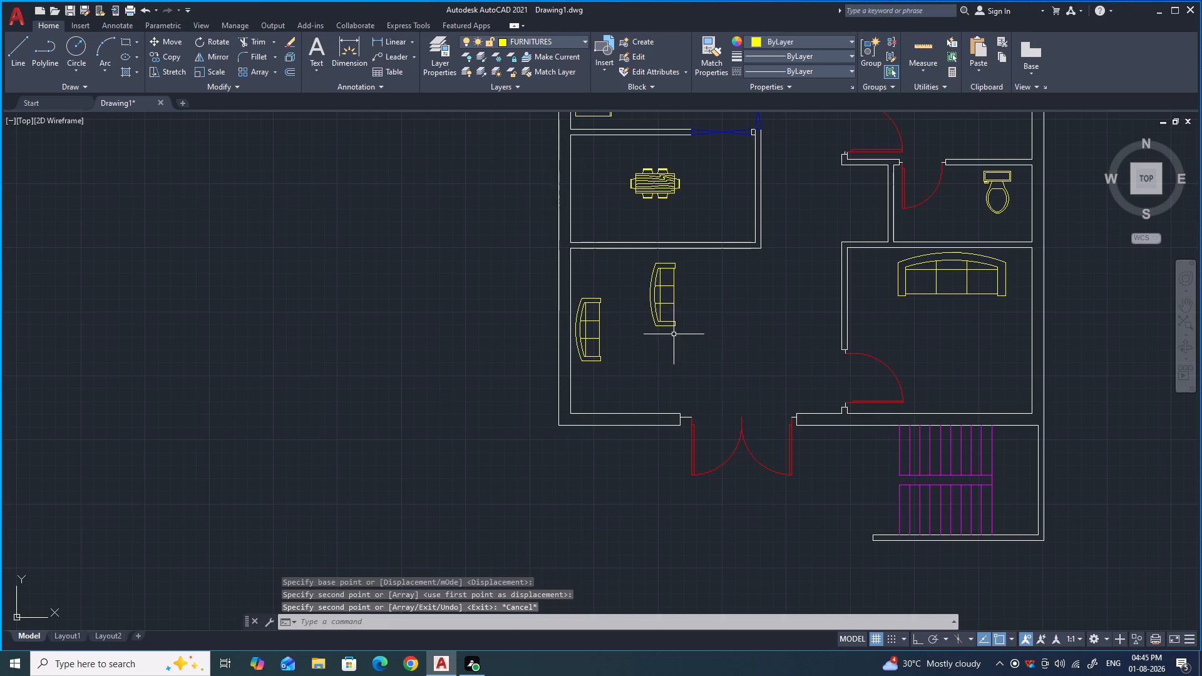
Rotate the copied sofa 90° clockwise about its back midpoint so its back faces the room's upper wall.
{"action": "left_click_drag", "start_coordinate": [681, 340], "coordinate": [673, 329]}
{"action": "left_click", "coordinate": [658, 307]}
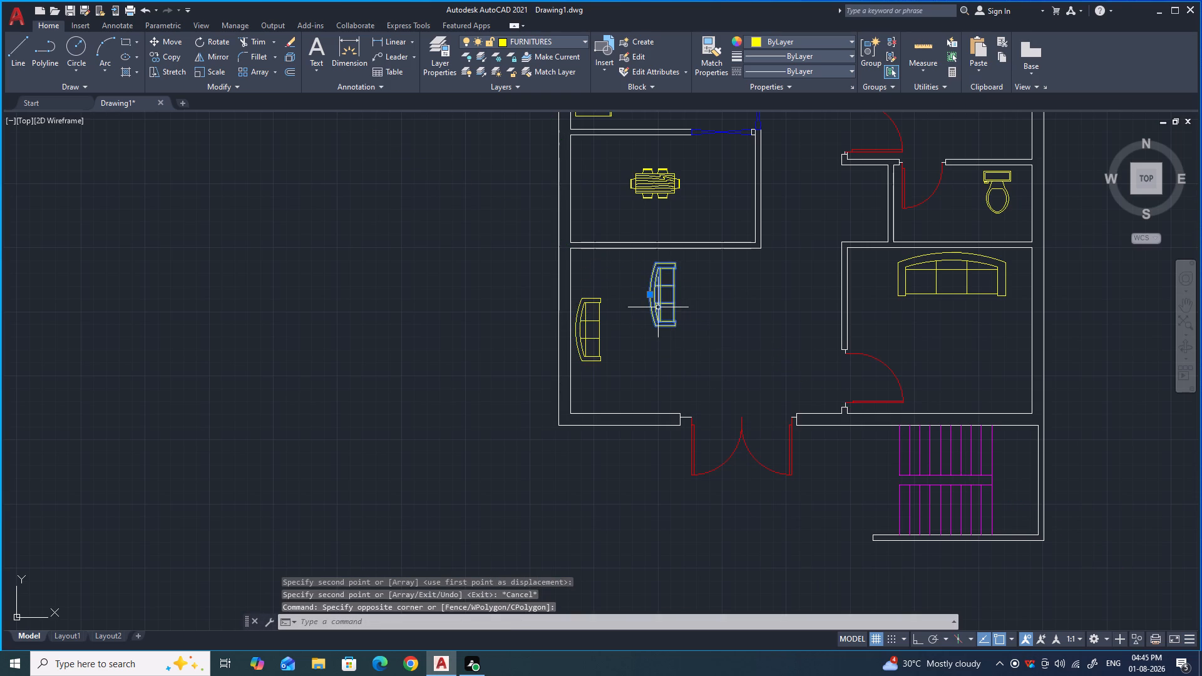
{"action": "type", "text": "RO"}
{"action": "key", "text": "Return"}
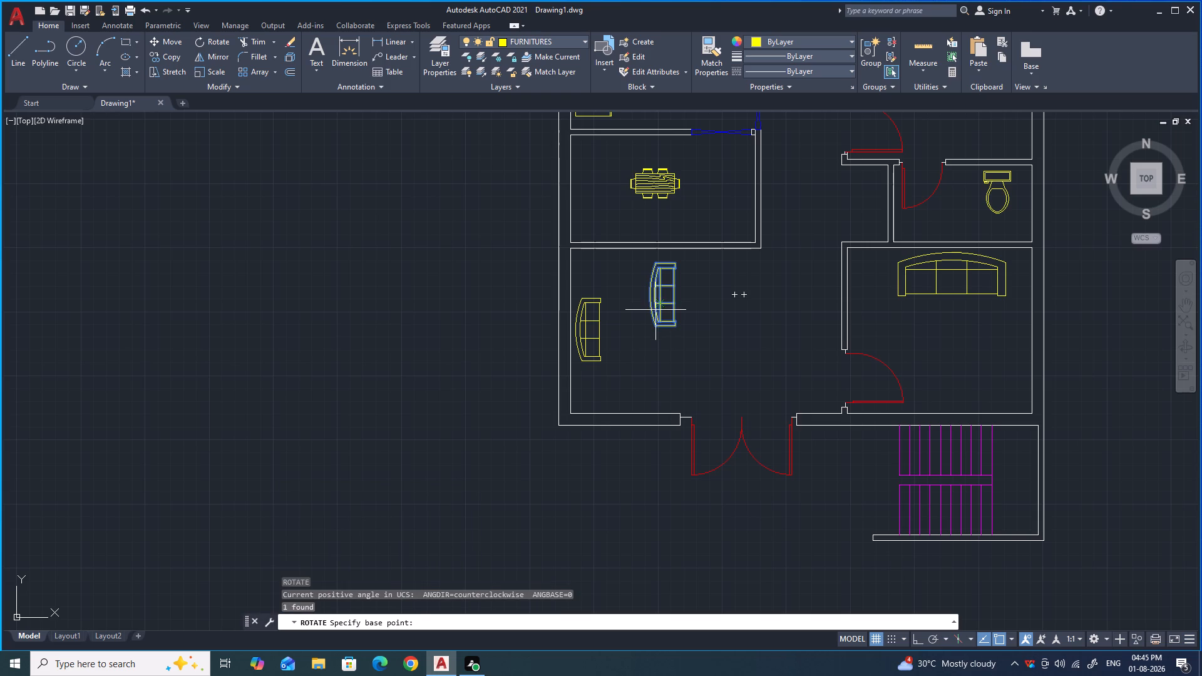
{"action": "left_click", "coordinate": [649, 298]}
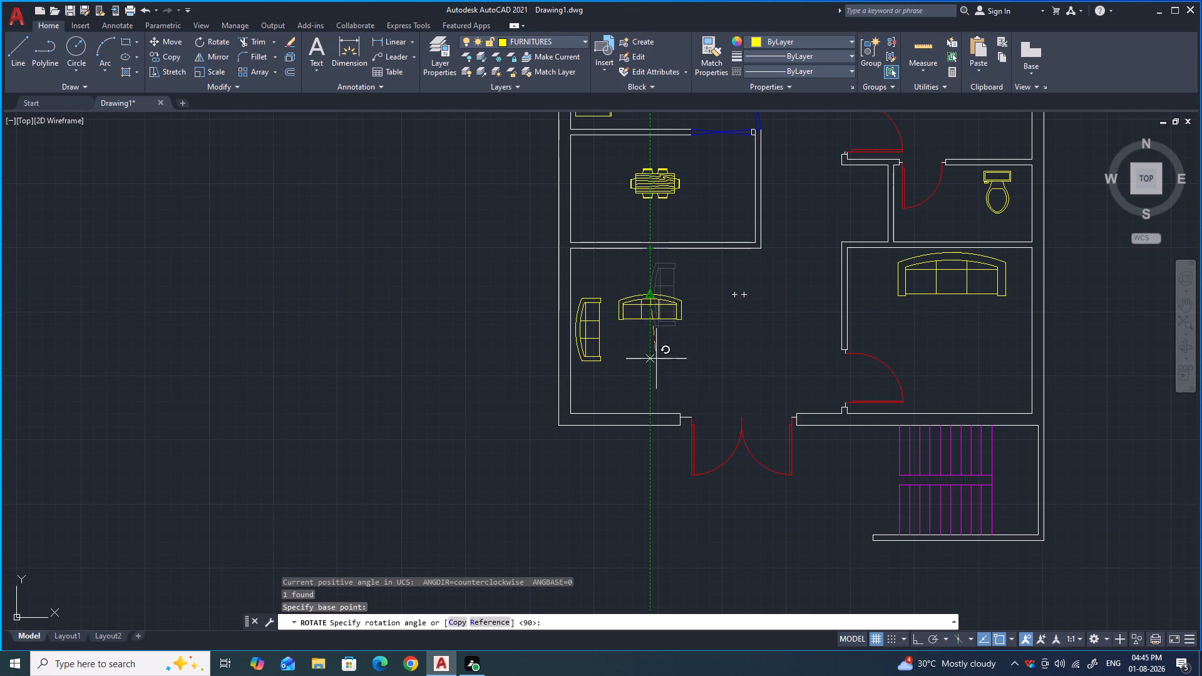
{"action": "left_click", "coordinate": [649, 369]}
Move the rotated sofa up and slightly left, placing its back just below the lower-left room's upper wall.
{"action": "left_click_drag", "start_coordinate": [660, 349], "coordinate": [659, 339]}
{"action": "left_click", "coordinate": [641, 296]}
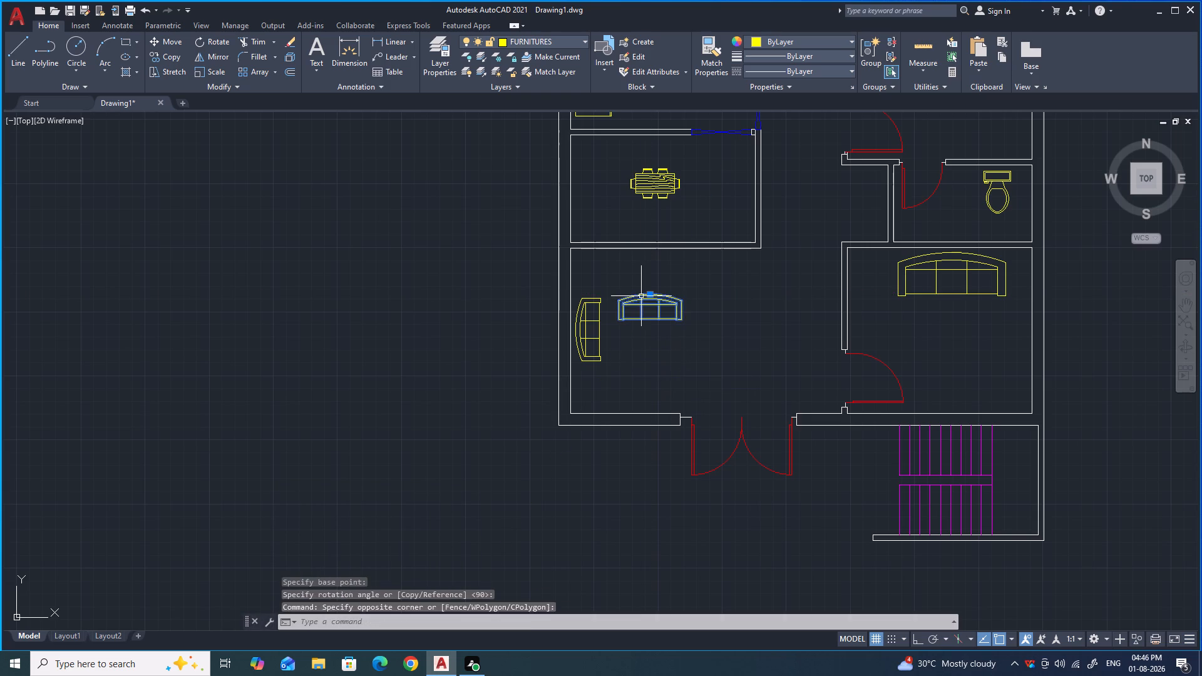
{"action": "key", "text": "m"}
{"action": "key", "text": "Return"}
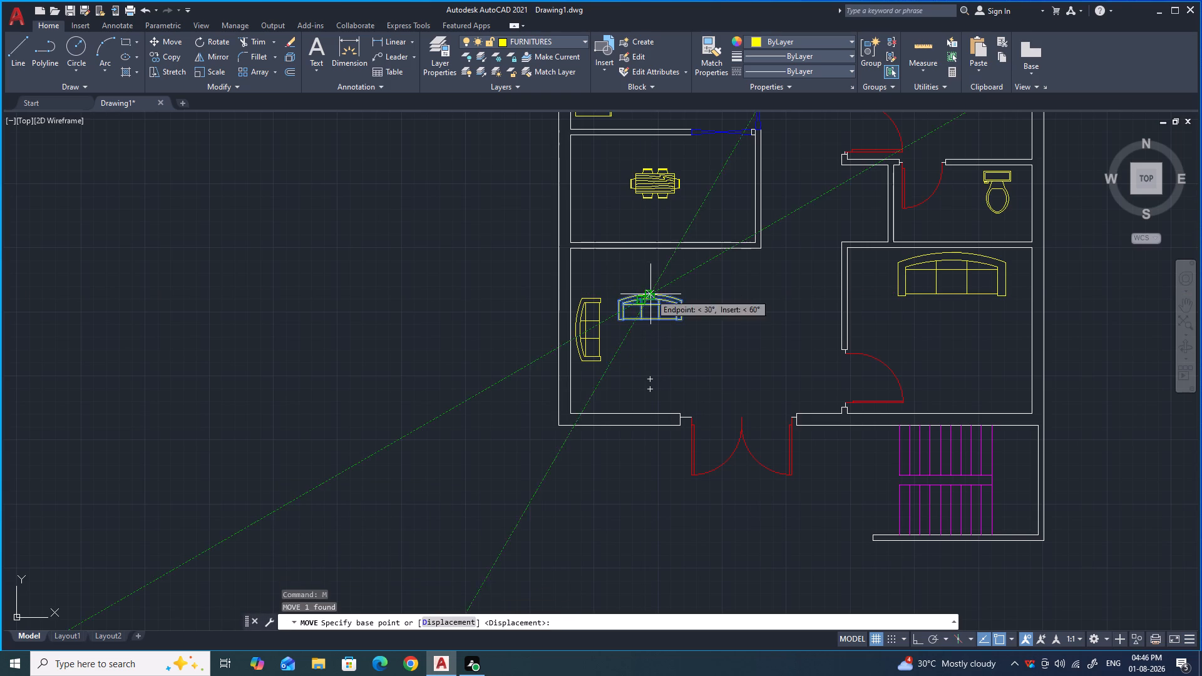
{"action": "left_click", "coordinate": [650, 294]}
{"action": "left_click", "coordinate": [637, 256]}
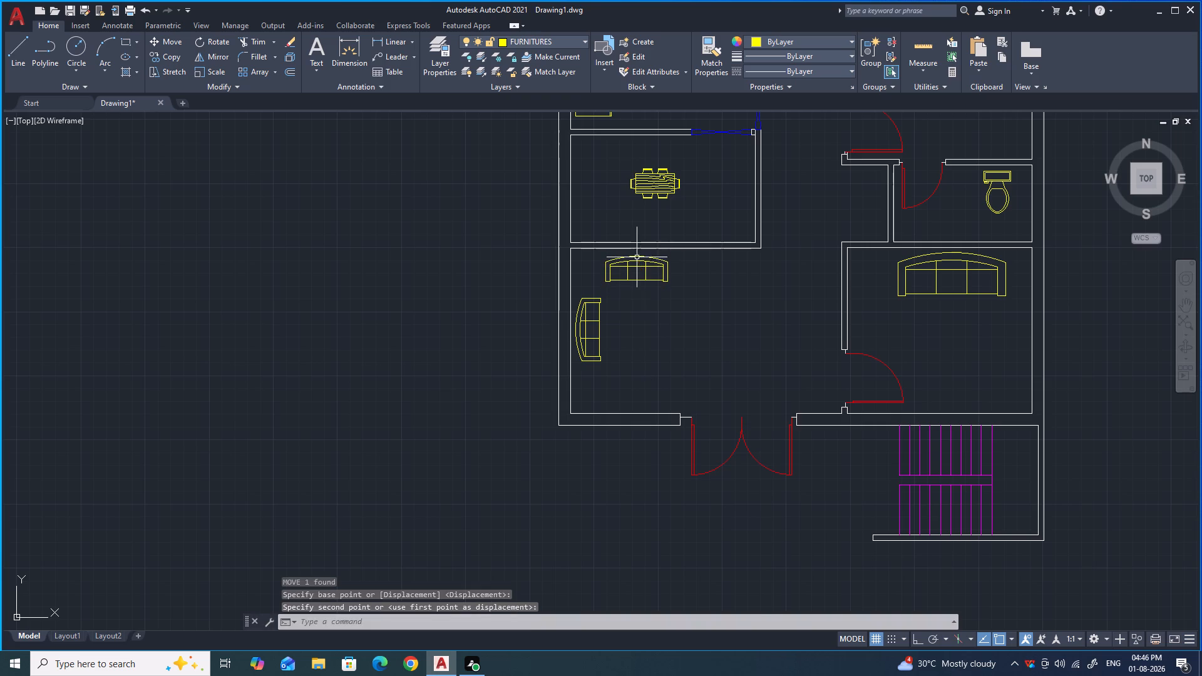
Move the vertical sofa up so its upper end is level with the front edge of the horizontal sofa.
{"action": "scroll", "coordinate": [609, 320], "scroll_direction": "down", "scroll_amount": 1}
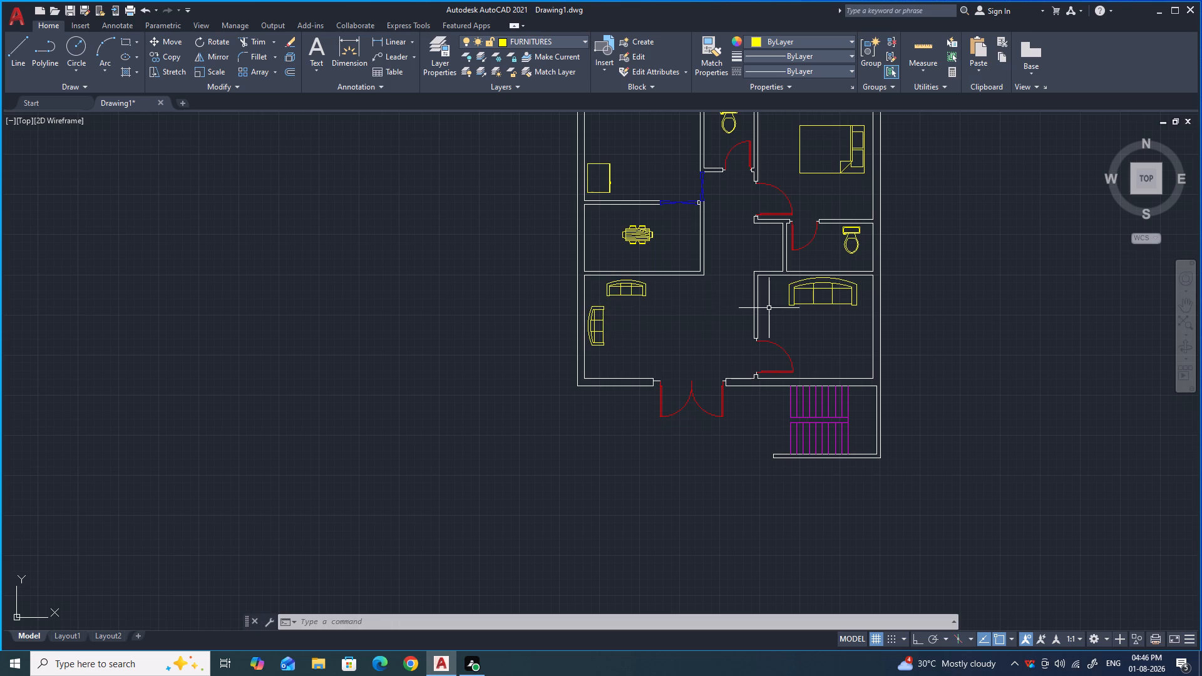
{"action": "scroll", "coordinate": [852, 294], "scroll_direction": "up", "scroll_amount": 1}
{"action": "scroll", "coordinate": [843, 297], "scroll_direction": "down", "scroll_amount": 1}
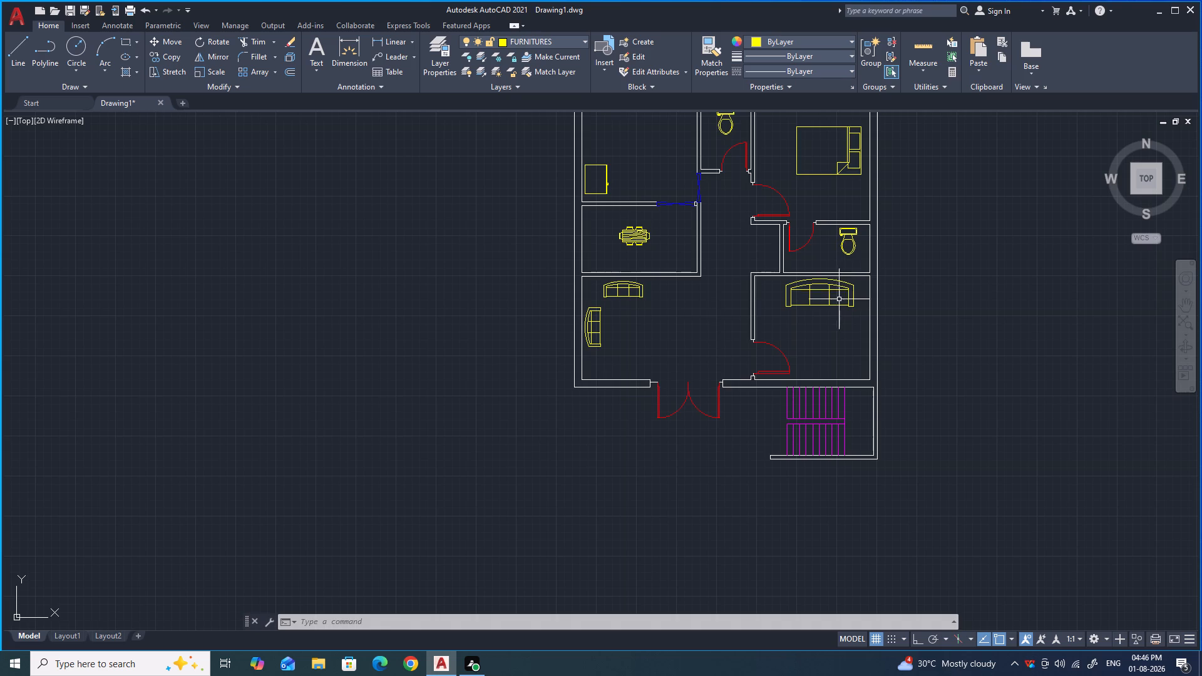
{"action": "scroll", "coordinate": [616, 307], "scroll_direction": "up", "scroll_amount": 3}
{"action": "left_click_drag", "start_coordinate": [587, 372], "coordinate": [564, 344]}
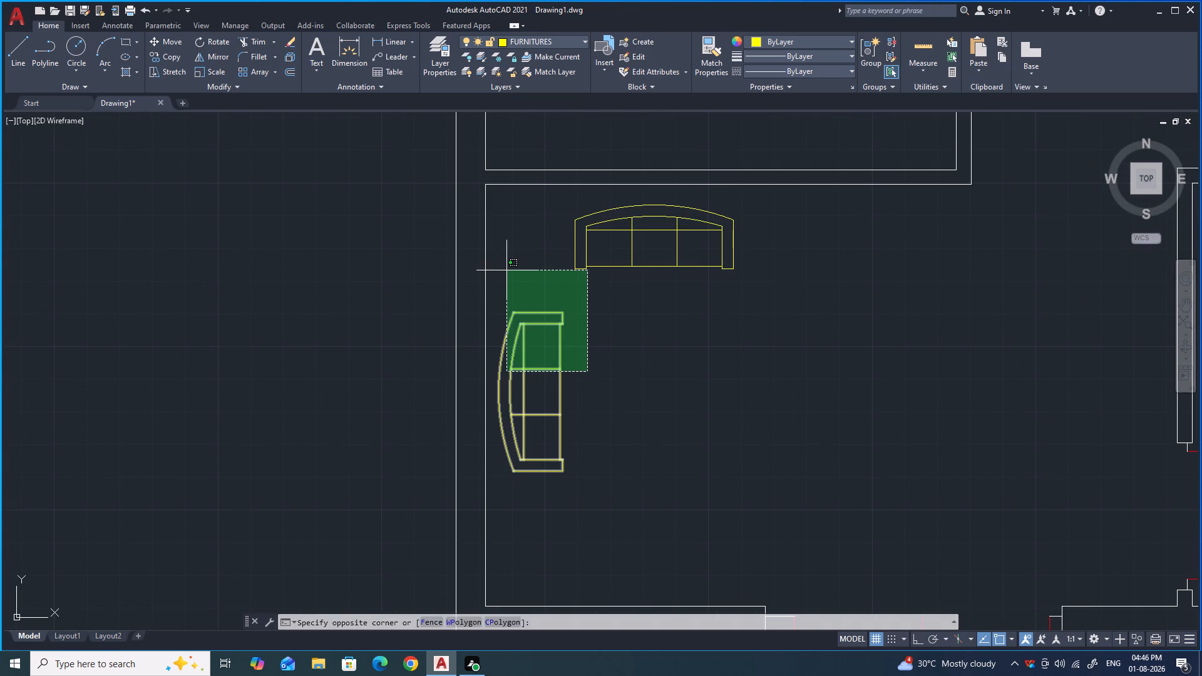
{"action": "left_click", "coordinate": [506, 270]}
{"action": "key", "text": "m"}
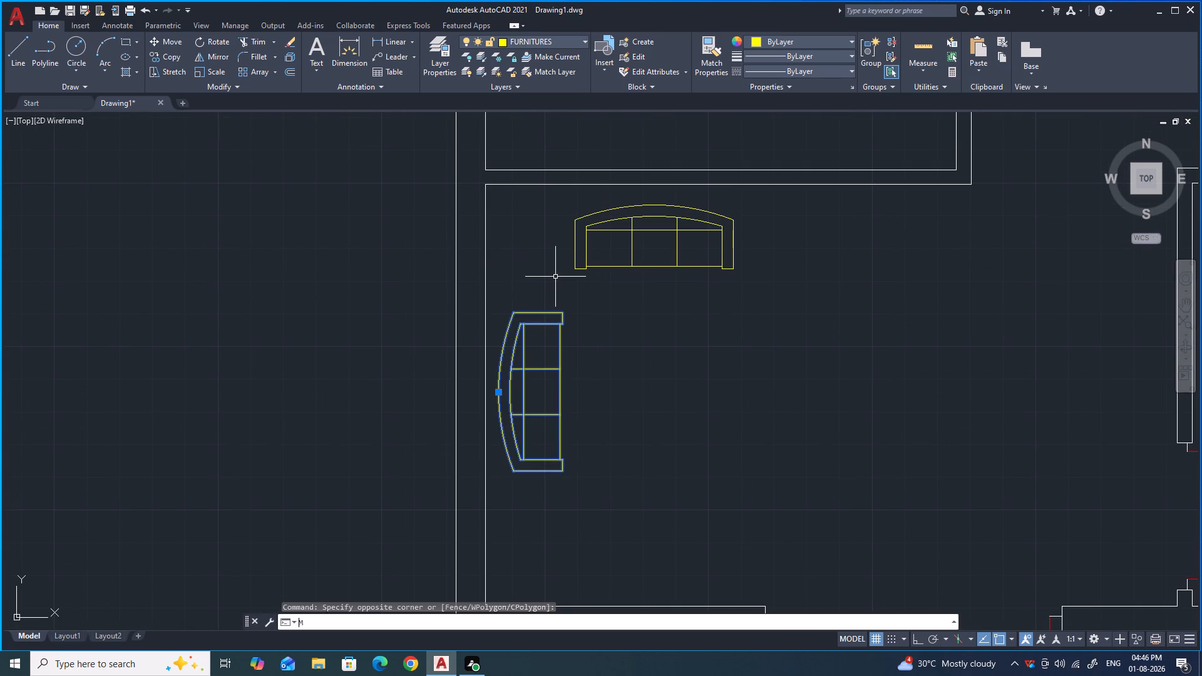
{"action": "key", "text": "Return"}
{"action": "left_click", "coordinate": [562, 313]}
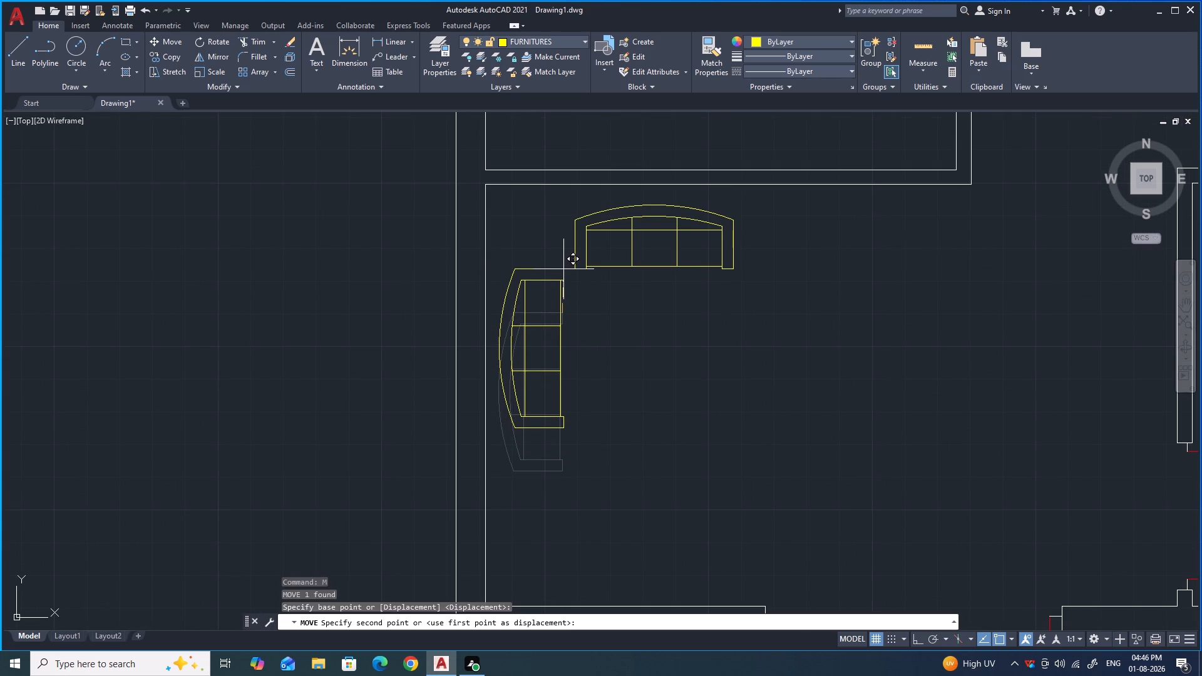
{"action": "left_click", "coordinate": [563, 270]}
Scale both lower-left room sofas up together freehand by about 1.6 times from a point near the horizontal sofa's lower-left corner.
{"action": "scroll", "coordinate": [588, 307], "scroll_direction": "down", "scroll_amount": 2}
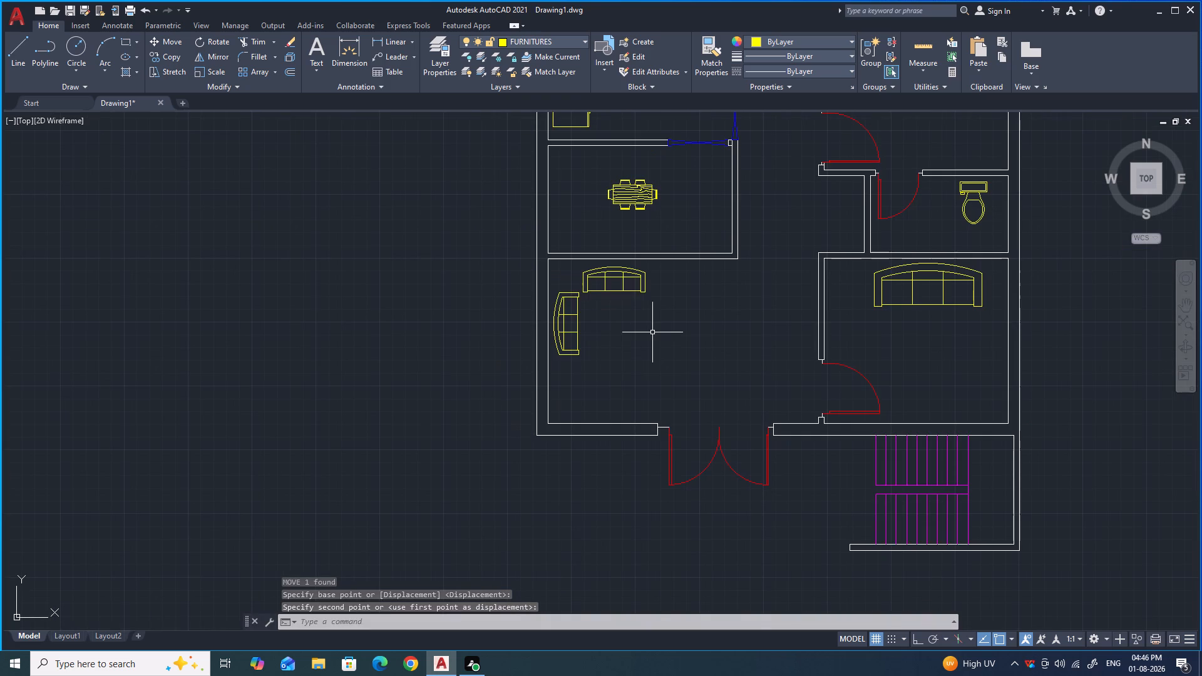
{"action": "left_click_drag", "start_coordinate": [647, 366], "coordinate": [630, 342]}
{"action": "left_click", "coordinate": [573, 277]}
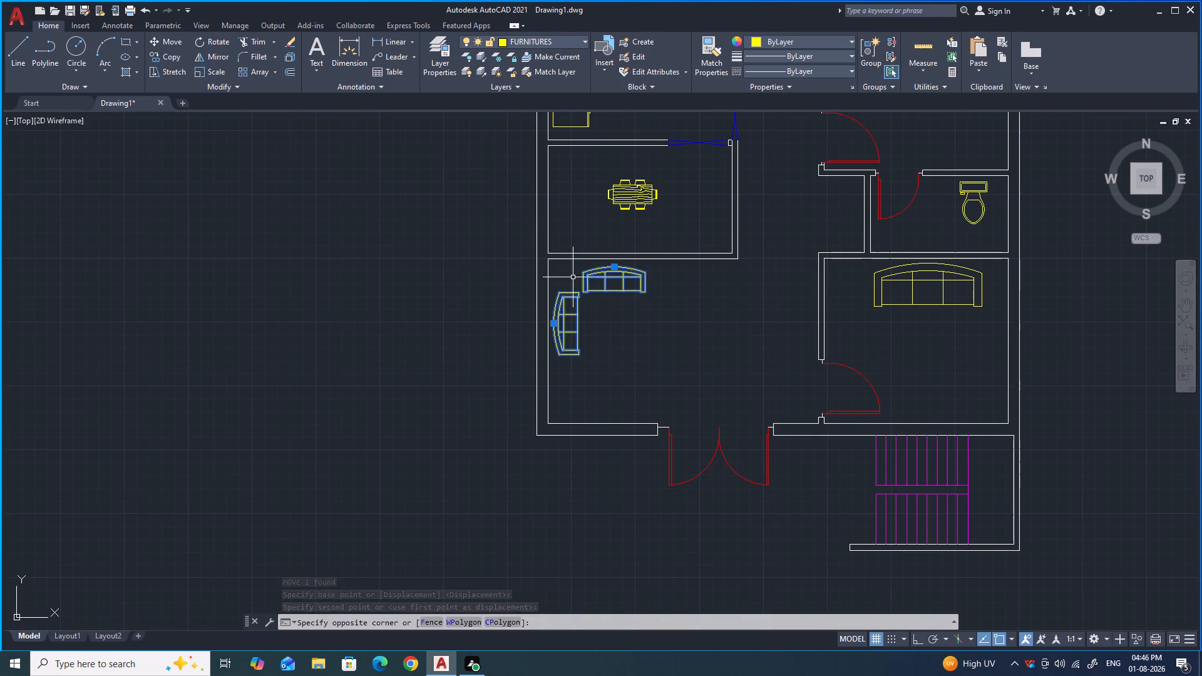
{"action": "type", "text": "SC"}
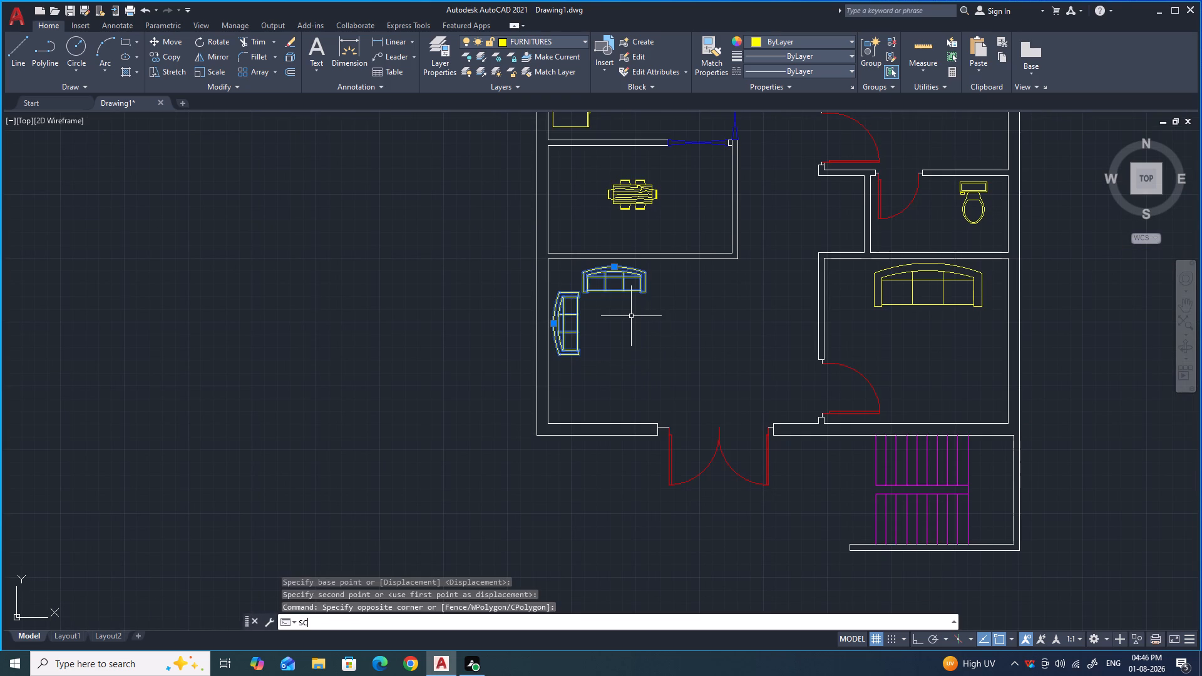
{"action": "key", "text": "Return"}
{"action": "left_click", "coordinate": [593, 291]}
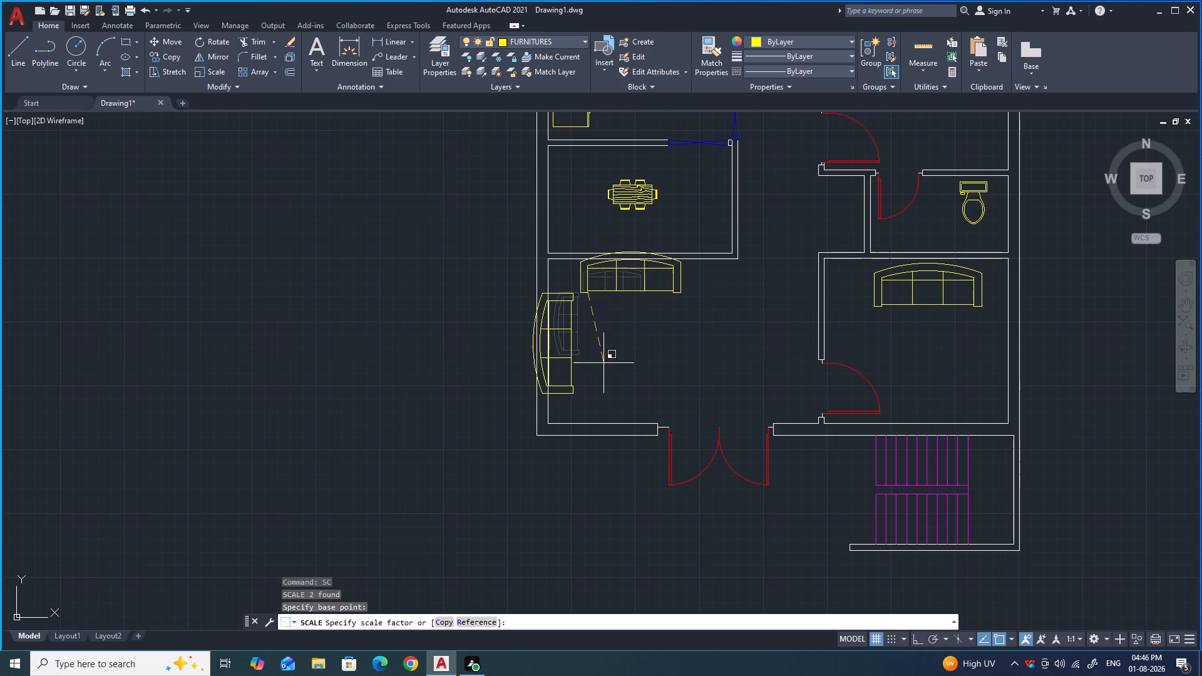
{"action": "left_click", "coordinate": [604, 363]}
Move both enlarged sofas right and down together, off the walls and into the upper-left corner of the lower-left room.
{"action": "left_click_drag", "start_coordinate": [620, 365], "coordinate": [602, 337]}
{"action": "left_click", "coordinate": [568, 287]}
{"action": "key", "text": "m"}
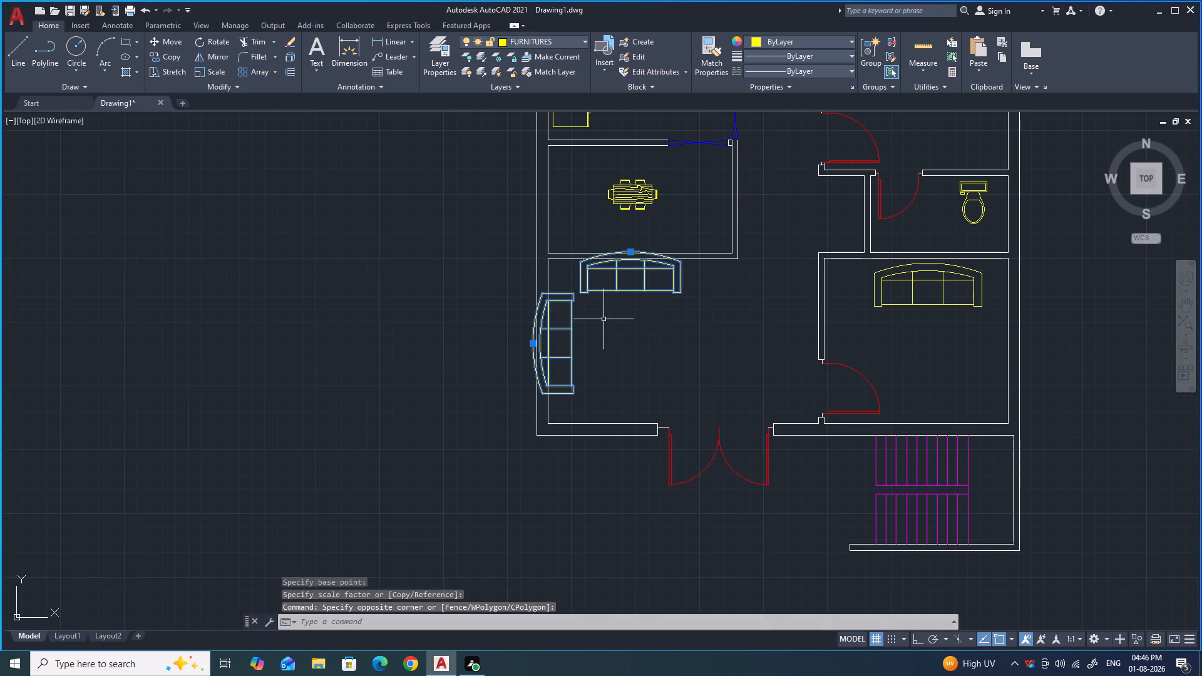
{"action": "key", "text": "Return"}
{"action": "left_click", "coordinate": [570, 302]}
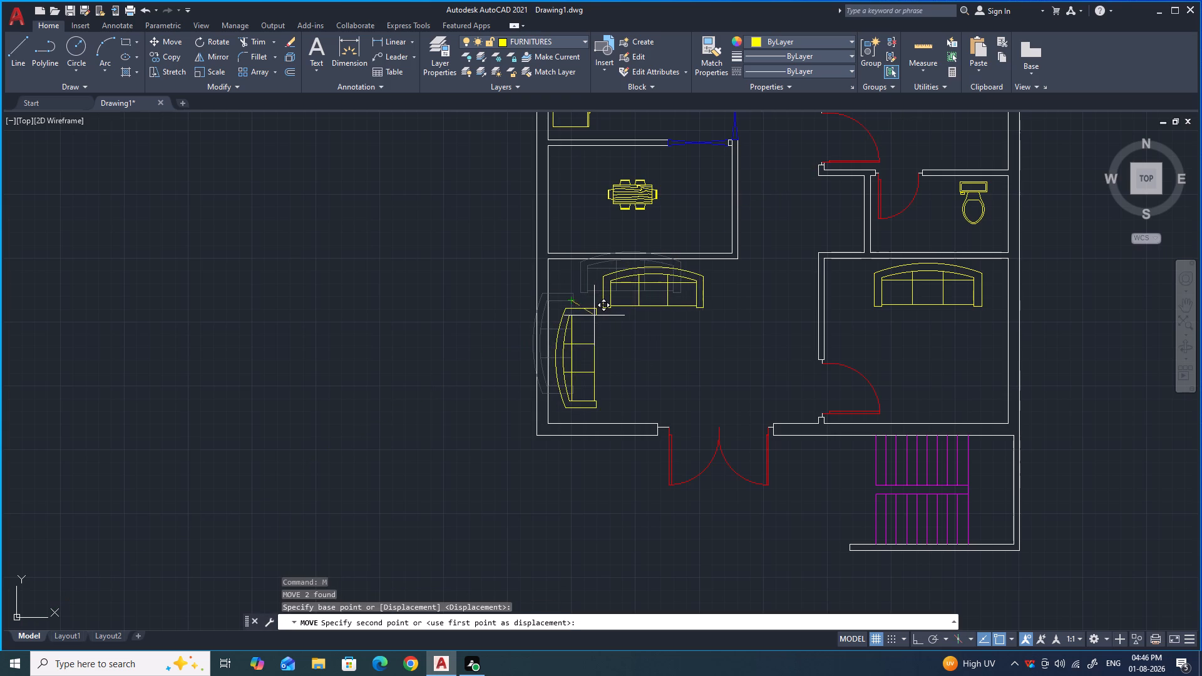
{"action": "left_click", "coordinate": [590, 312]}
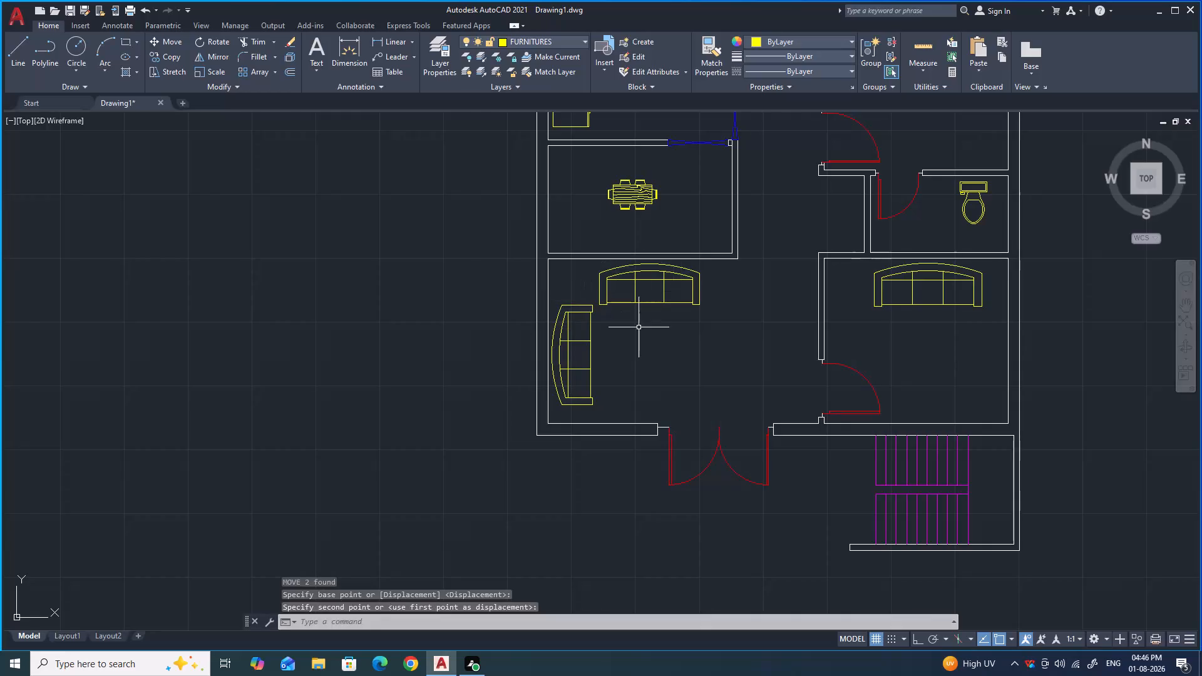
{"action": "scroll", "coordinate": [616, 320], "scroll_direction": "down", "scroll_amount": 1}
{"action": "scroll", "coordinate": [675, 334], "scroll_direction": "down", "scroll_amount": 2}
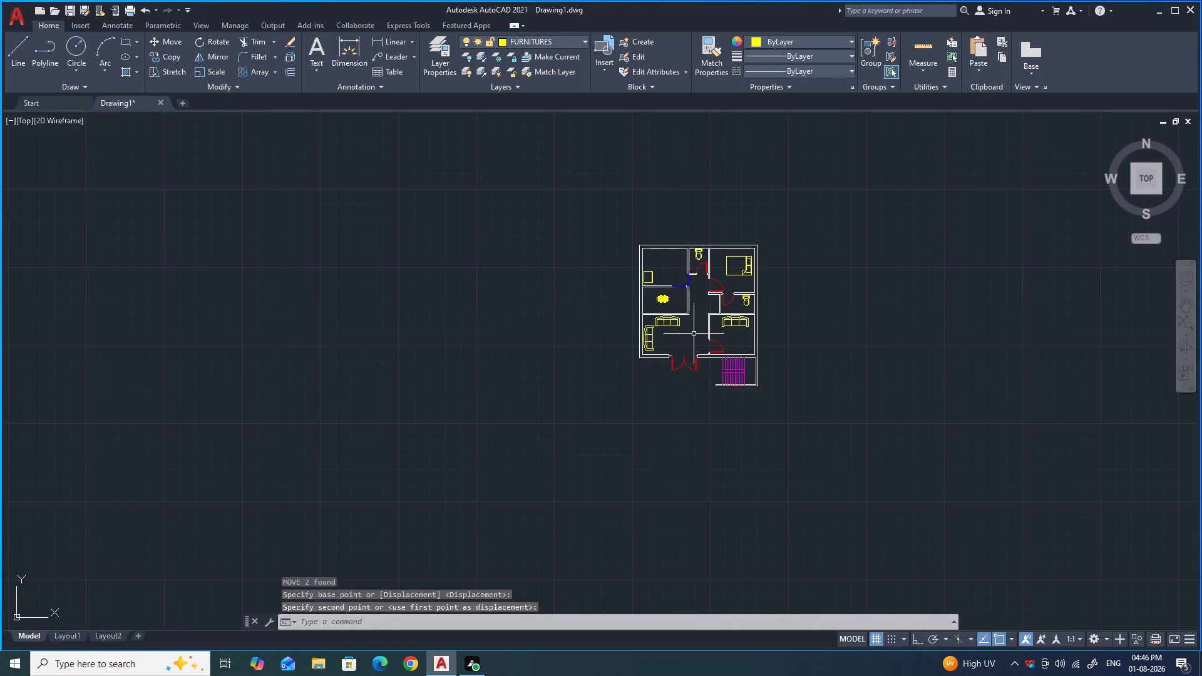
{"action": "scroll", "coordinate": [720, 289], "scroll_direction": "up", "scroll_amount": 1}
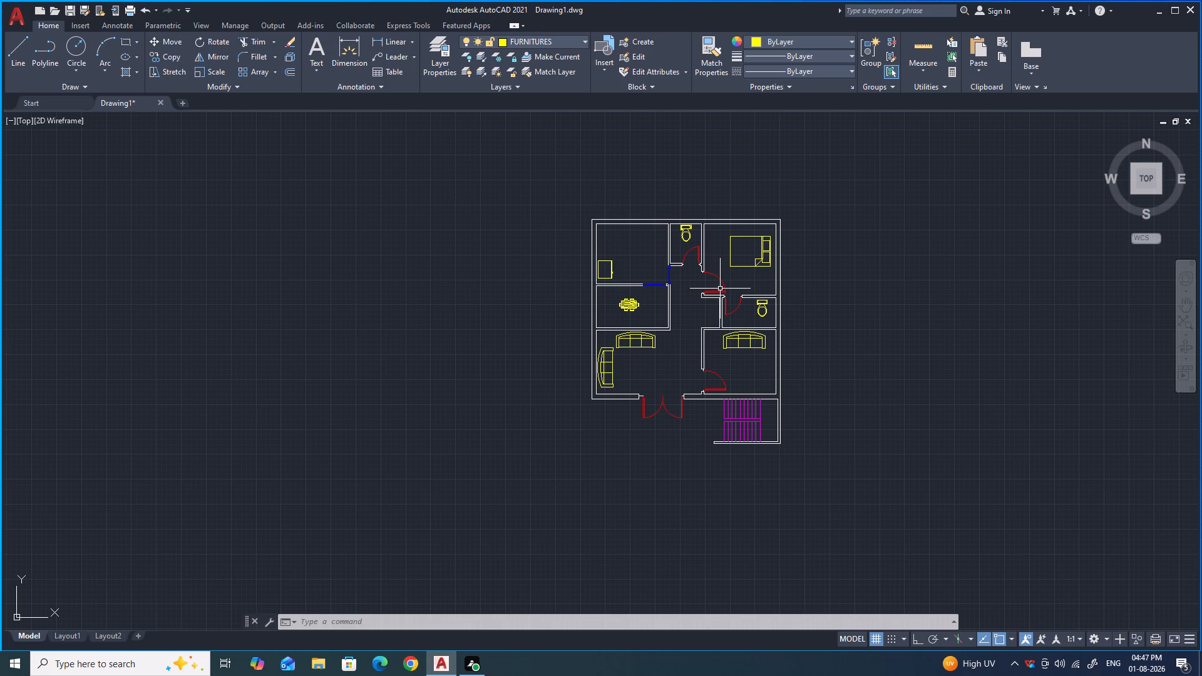
Make the WINDOWS layer the current layer.
{"action": "scroll", "coordinate": [491, 264], "scroll_direction": "down", "scroll_amount": 1}
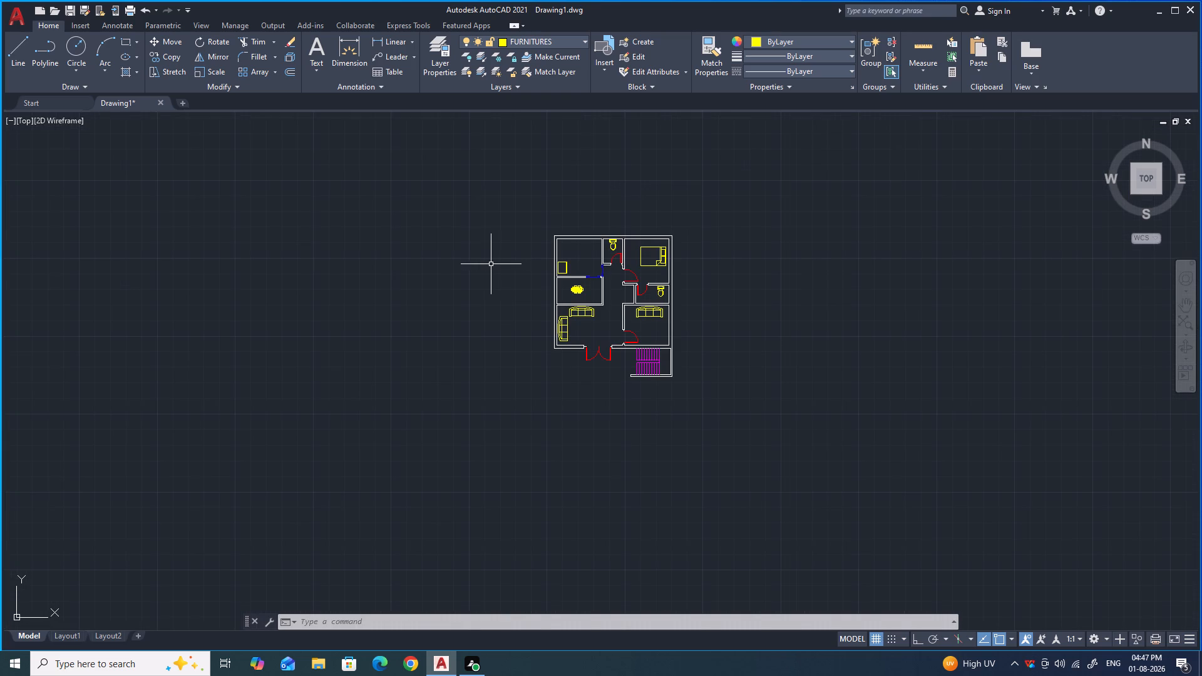
{"action": "left_click", "coordinate": [438, 66]}
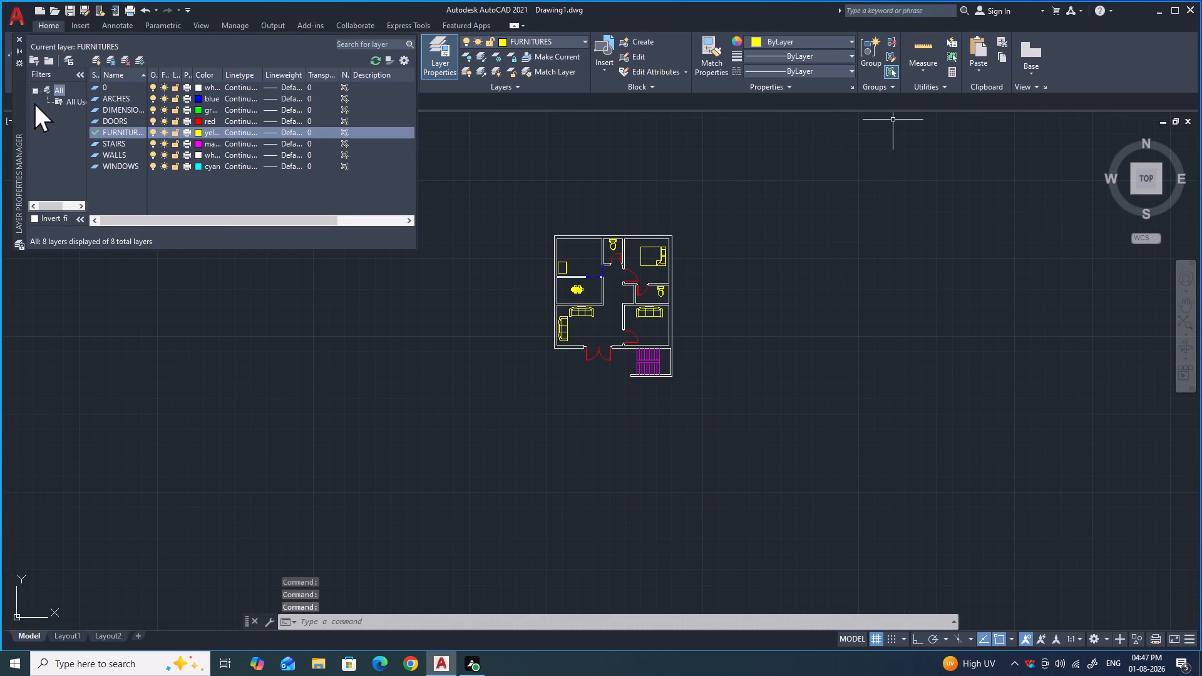
{"action": "left_click", "coordinate": [117, 163]}
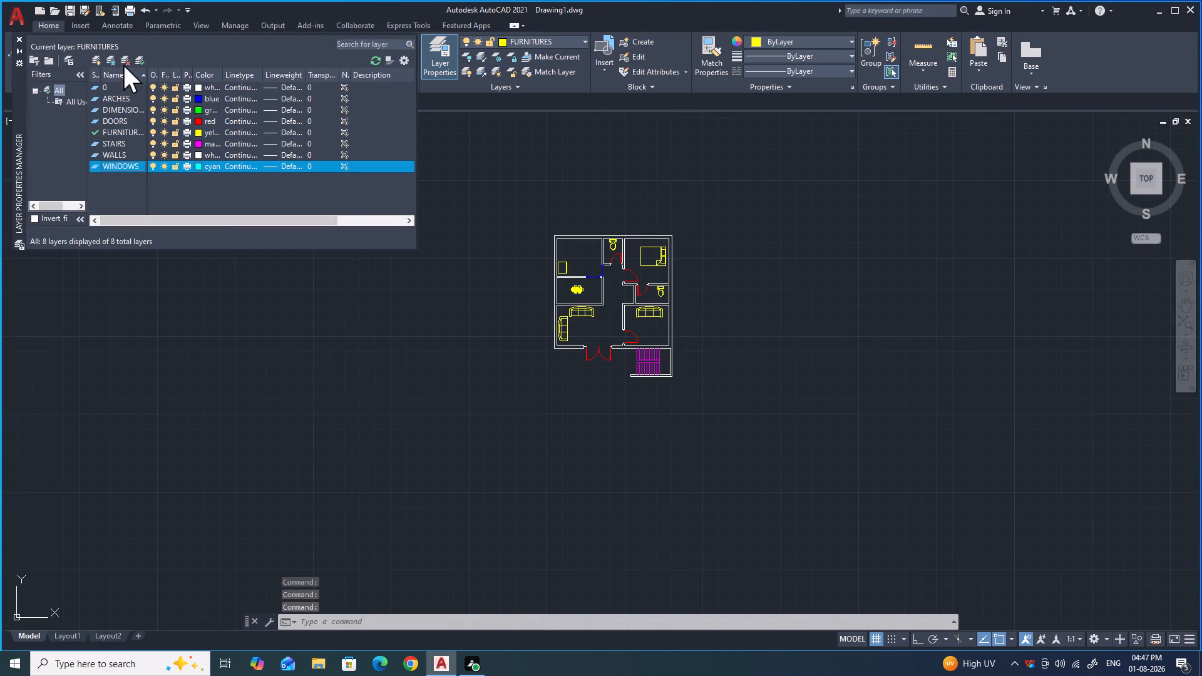
{"action": "left_click", "coordinate": [139, 59]}
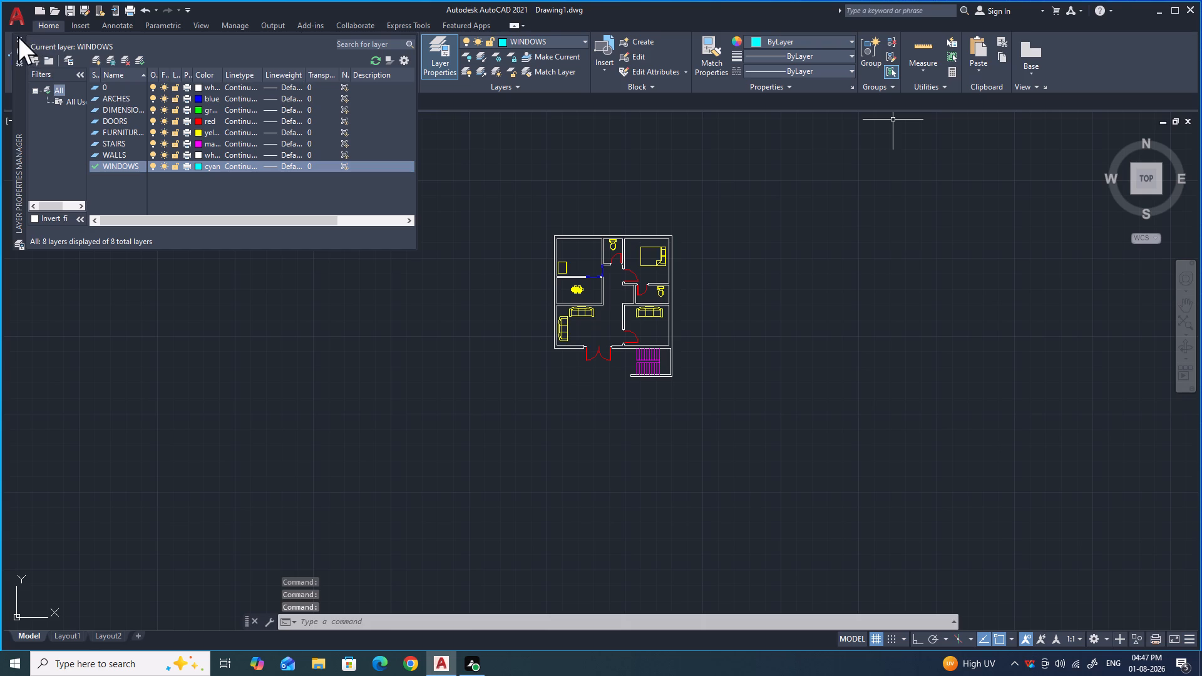
{"action": "left_click", "coordinate": [18, 37]}
With Ortho on, draw a 4' horizontal line in the empty area east of the floor plan.
{"action": "scroll", "coordinate": [665, 274], "scroll_direction": "up", "scroll_amount": 2}
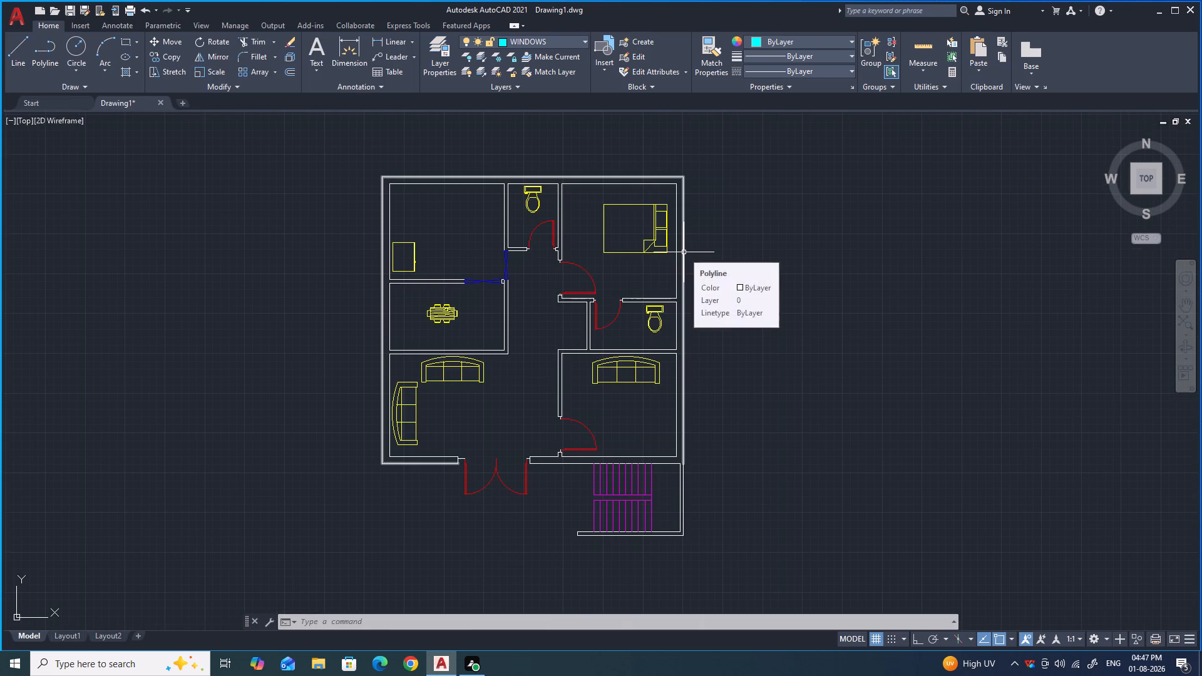
{"action": "scroll", "coordinate": [731, 306], "scroll_direction": "down", "scroll_amount": 1}
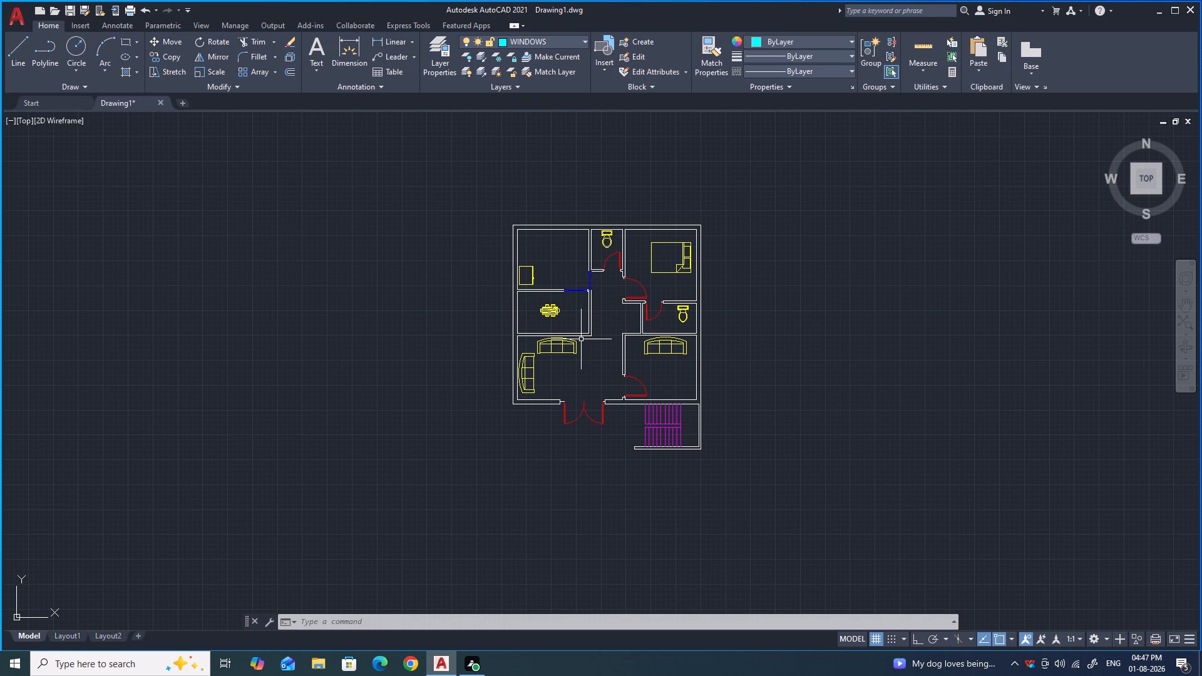
{"action": "scroll", "coordinate": [552, 277], "scroll_direction": "down", "scroll_amount": 1}
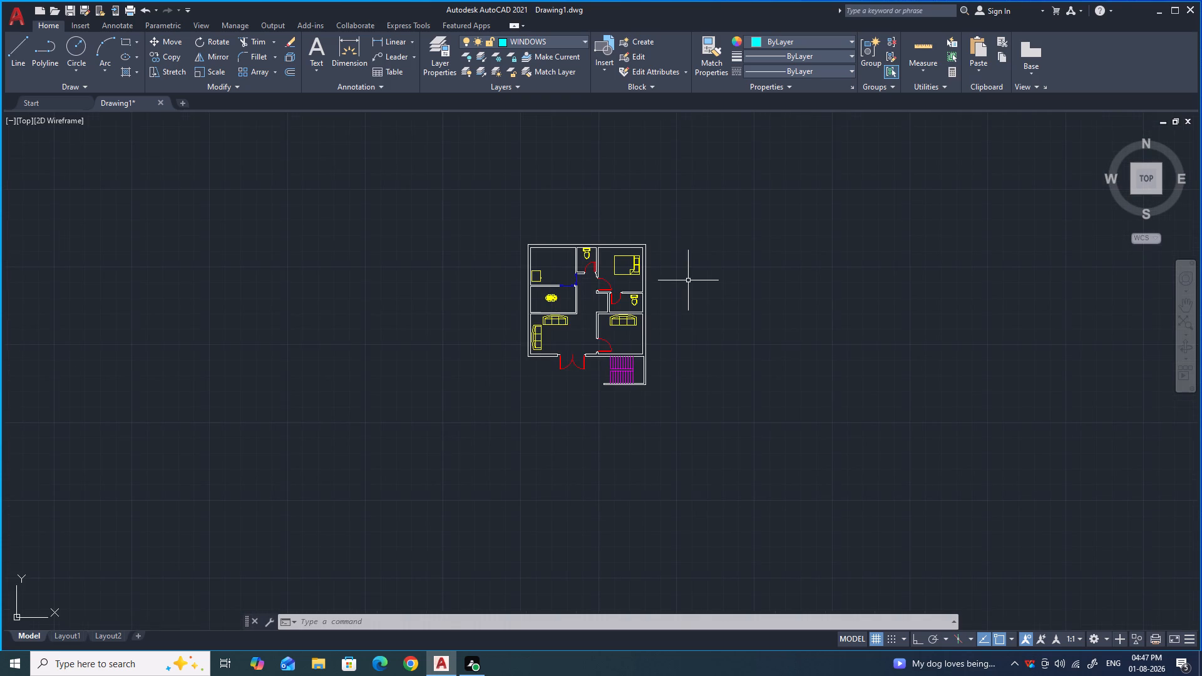
{"action": "scroll", "coordinate": [694, 274], "scroll_direction": "up", "scroll_amount": 2}
{"action": "key", "text": "l"}
{"action": "key", "text": "Return"}
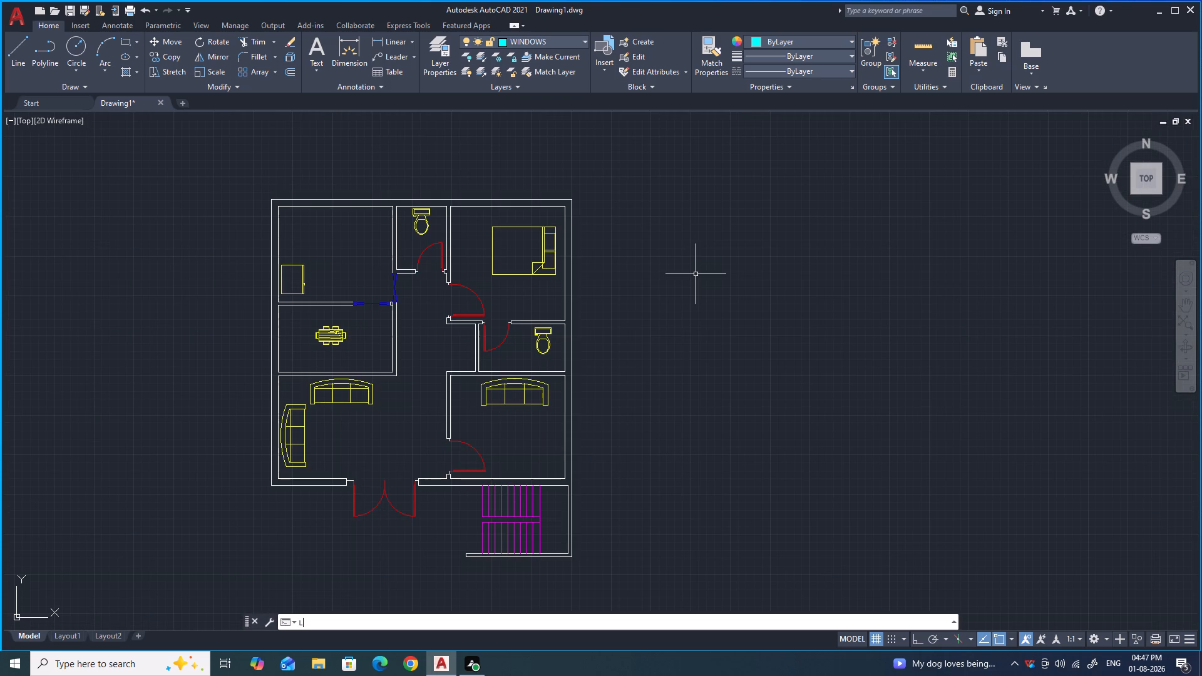
{"action": "left_click", "coordinate": [626, 299]}
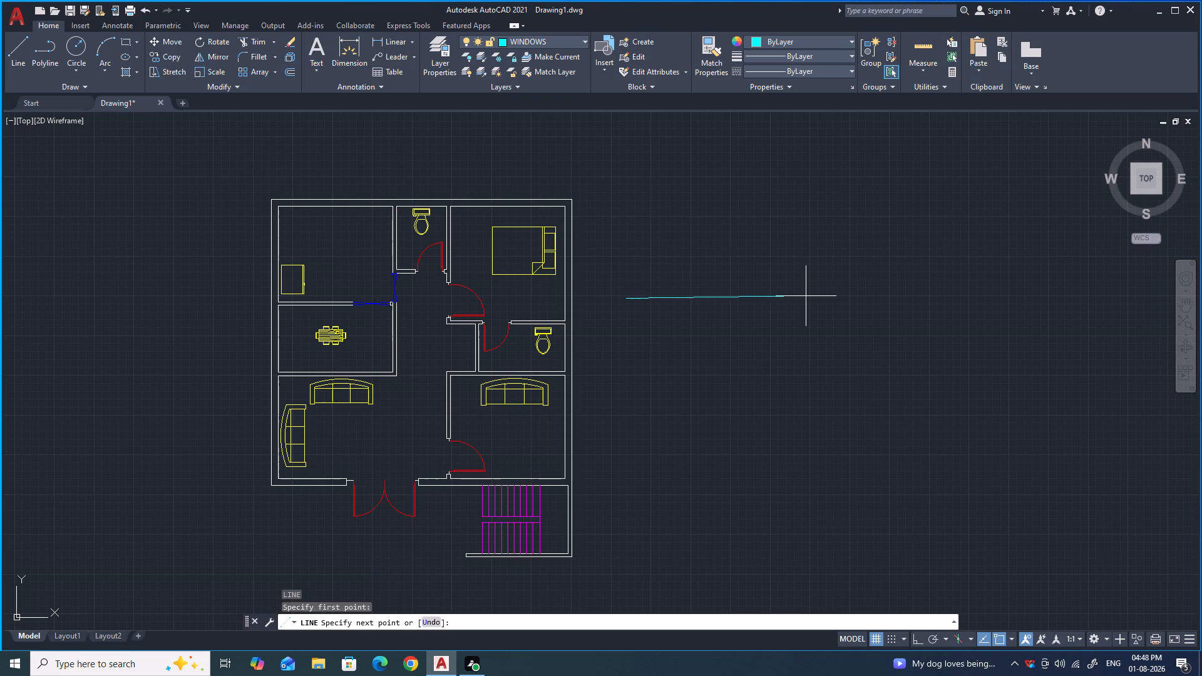
{"action": "key", "text": "F8"}
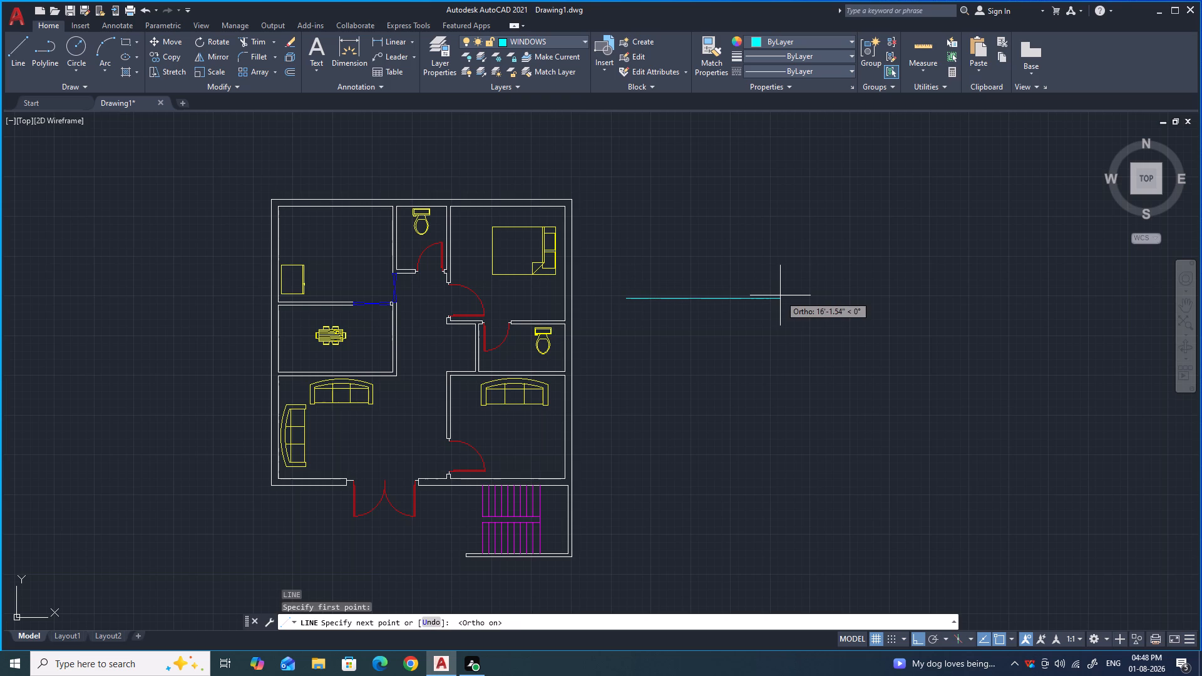
{"action": "type", "text": "4'"}
{"action": "key", "text": "Return"}
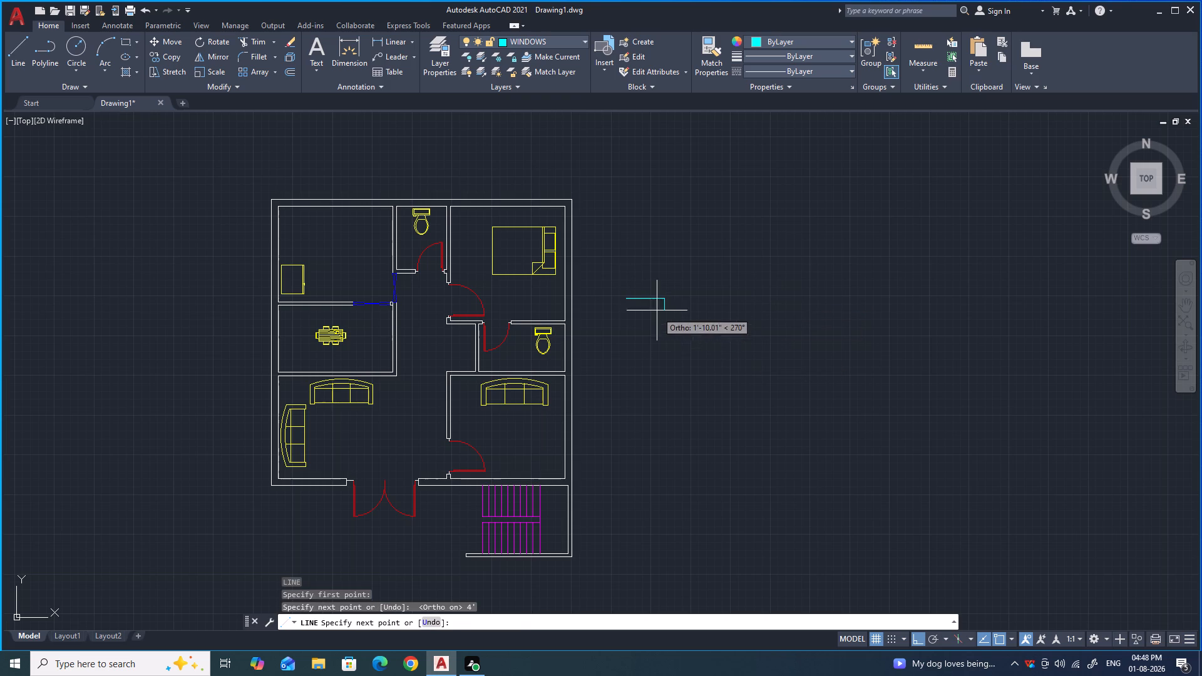
{"action": "scroll", "coordinate": [657, 301], "scroll_direction": "up", "scroll_amount": 3}
{"action": "key", "text": "Escape"}
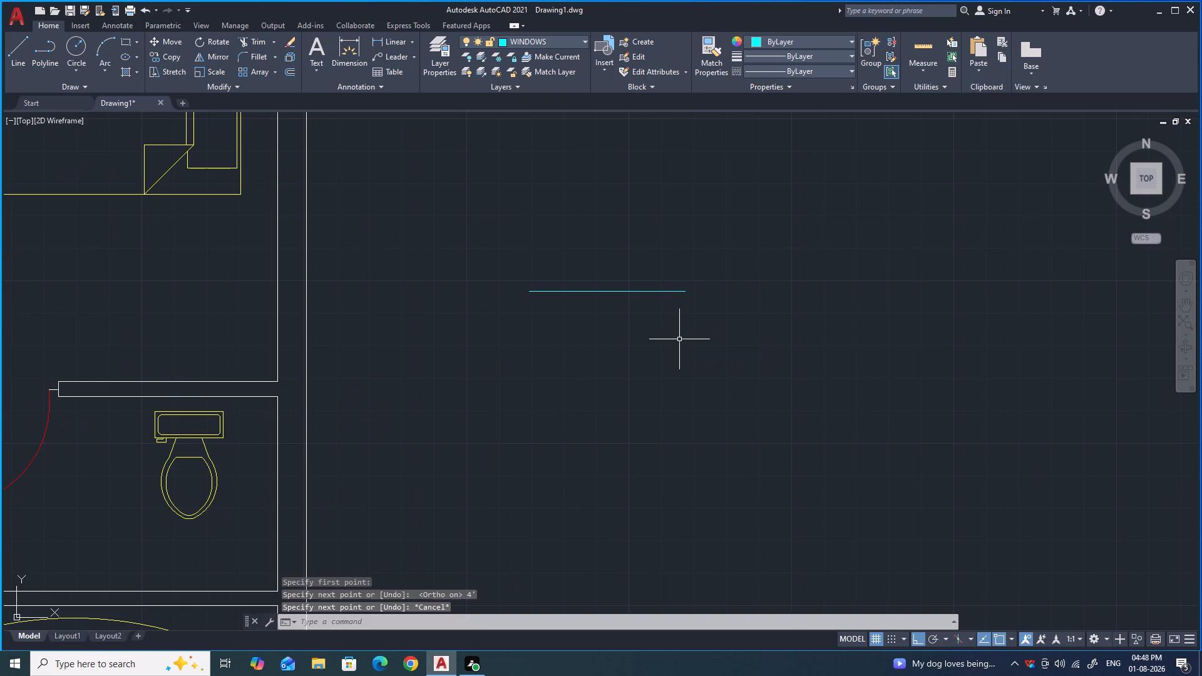
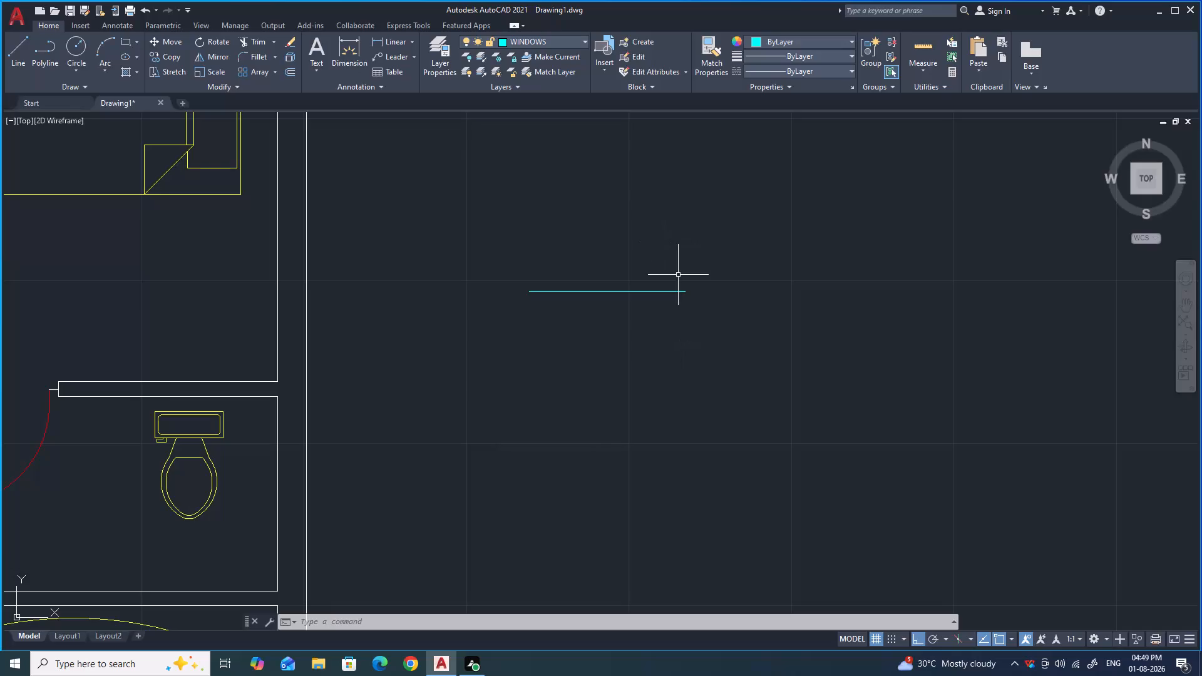
Draw a 9" vertical end line centred on the right end of the 4' line, going 4.5" up and 9" down.
{"action": "key", "text": "l"}
{"action": "key", "text": "Return"}
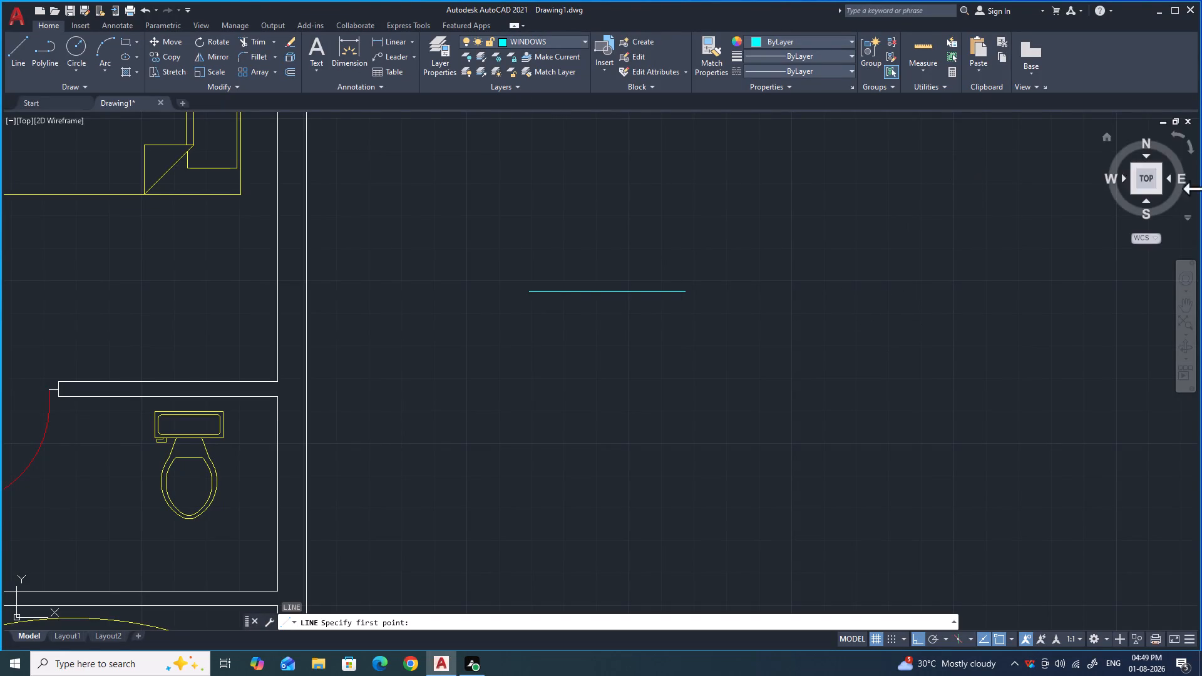
{"action": "scroll", "coordinate": [684, 293], "scroll_direction": "up", "scroll_amount": 3}
{"action": "left_click", "coordinate": [684, 288]}
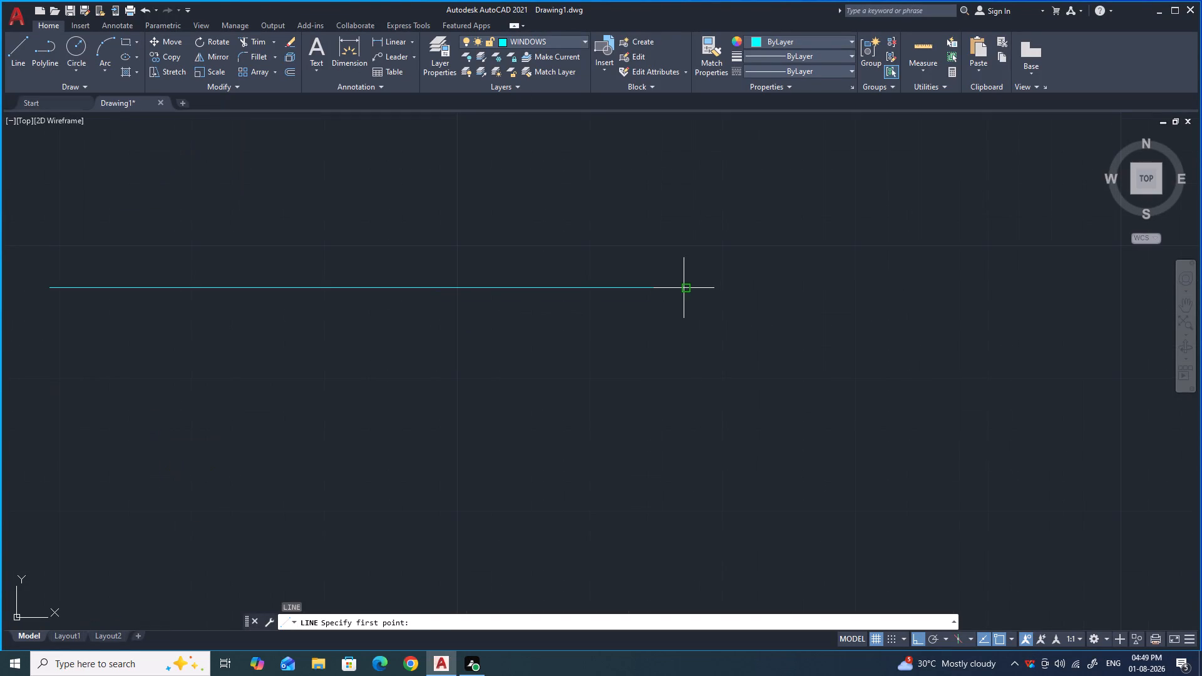
{"action": "type", "text": "4.5"}
{"action": "key", "text": "Return"}
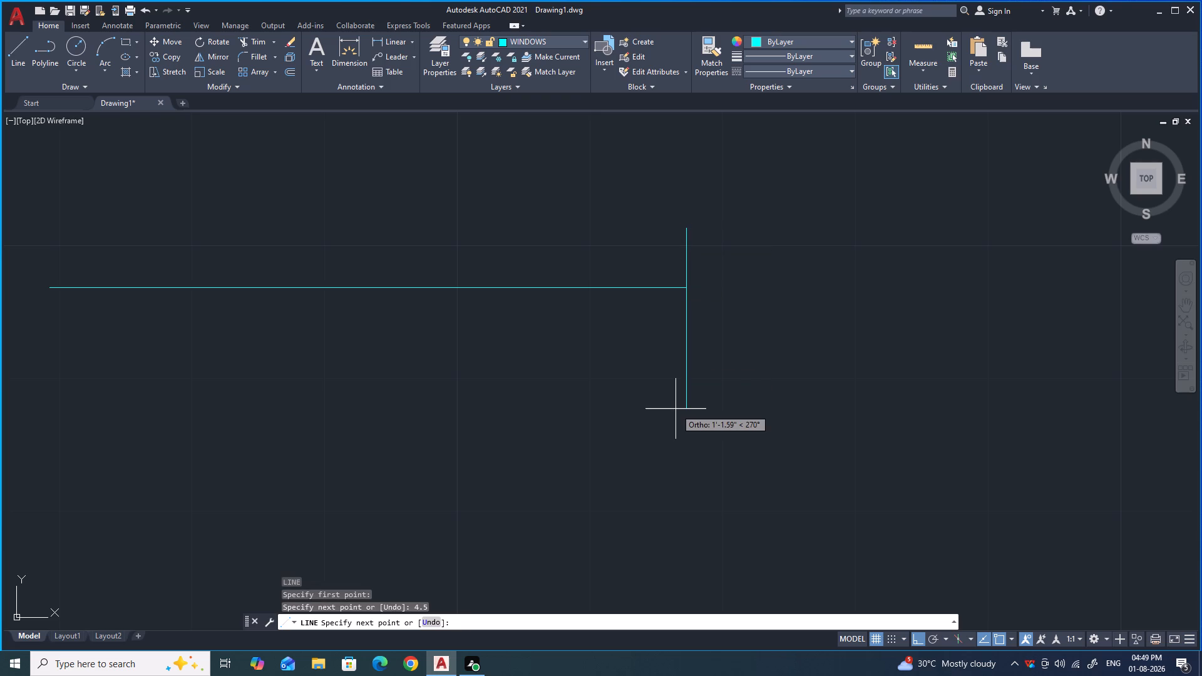
{"action": "key", "text": "9"}
{"action": "key", "text": "Return"}
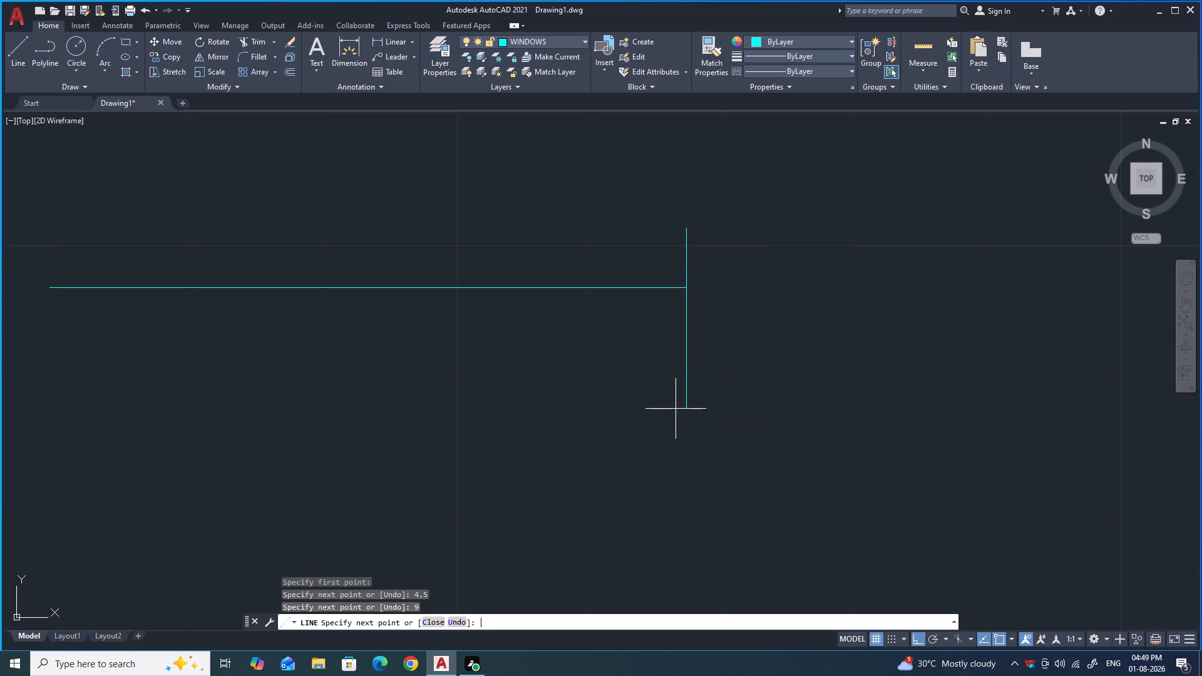
{"action": "key", "text": "Escape"}
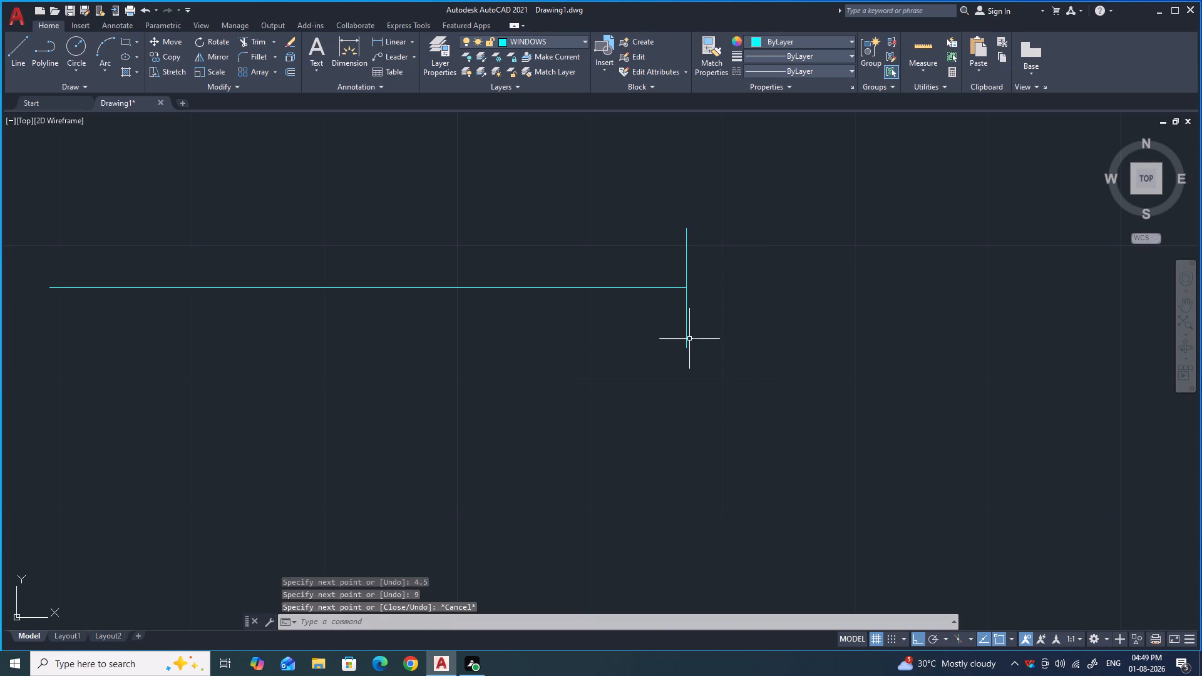
Copy the 9" vertical end line from its midpoint to the left end of the 4' horizontal line.
{"action": "left_click", "coordinate": [687, 307]}
{"action": "key", "text": "c"}
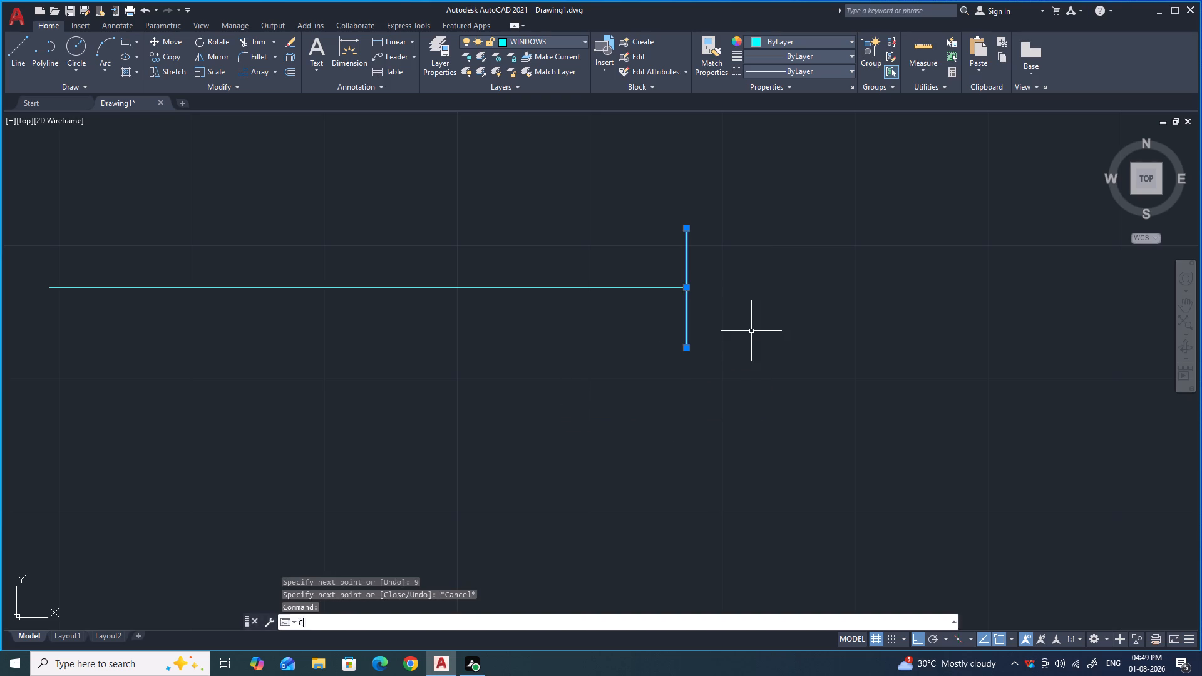
{"action": "key", "text": "o"}
{"action": "key", "text": "Return"}
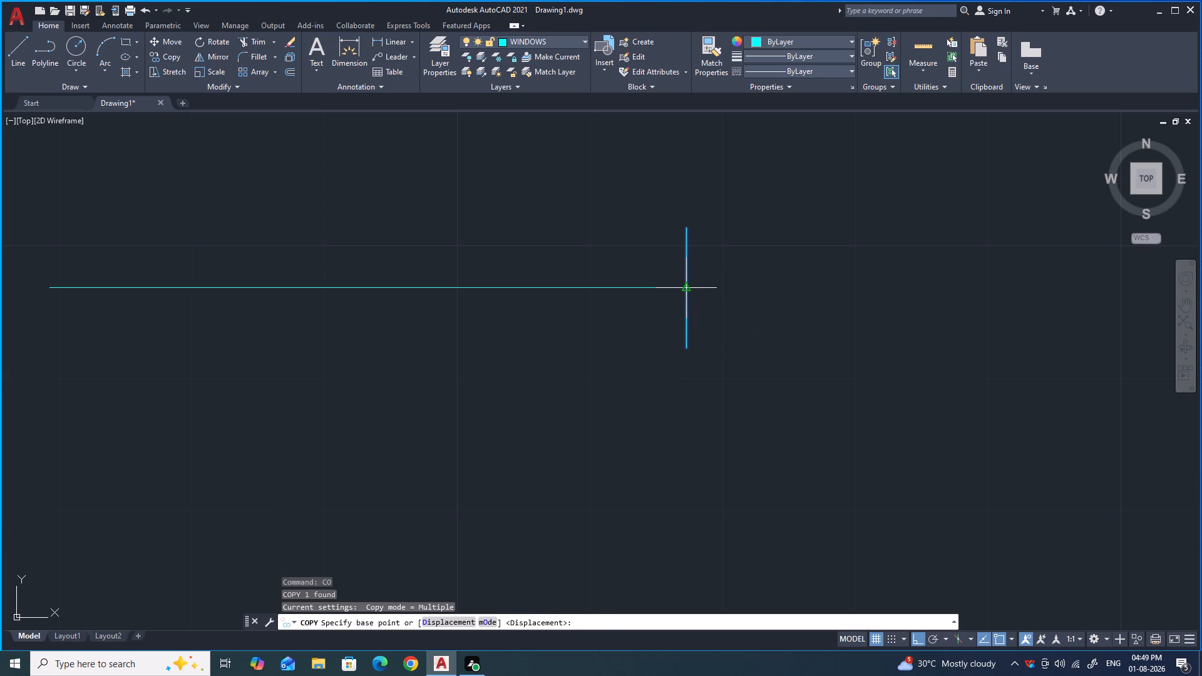
{"action": "left_click", "coordinate": [685, 289]}
{"action": "scroll", "coordinate": [548, 290], "scroll_direction": "down", "scroll_amount": 3}
{"action": "scroll", "coordinate": [414, 287], "scroll_direction": "up", "scroll_amount": 3}
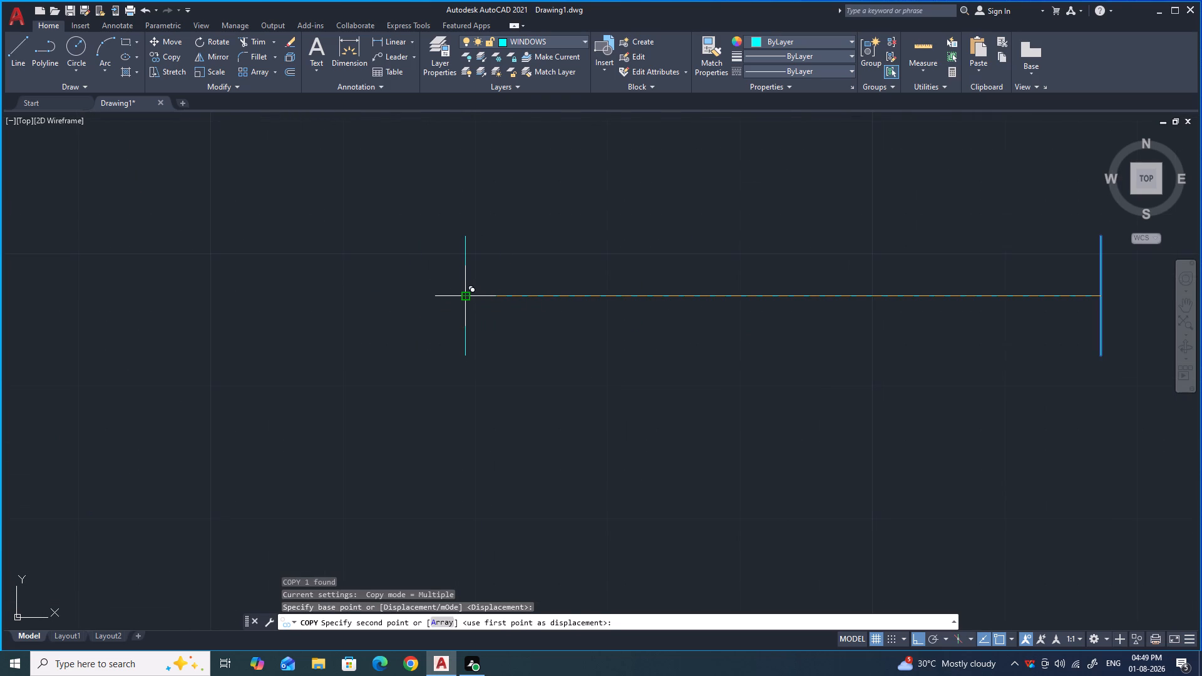
{"action": "left_click", "coordinate": [464, 295]}
{"action": "key", "text": "Escape"}
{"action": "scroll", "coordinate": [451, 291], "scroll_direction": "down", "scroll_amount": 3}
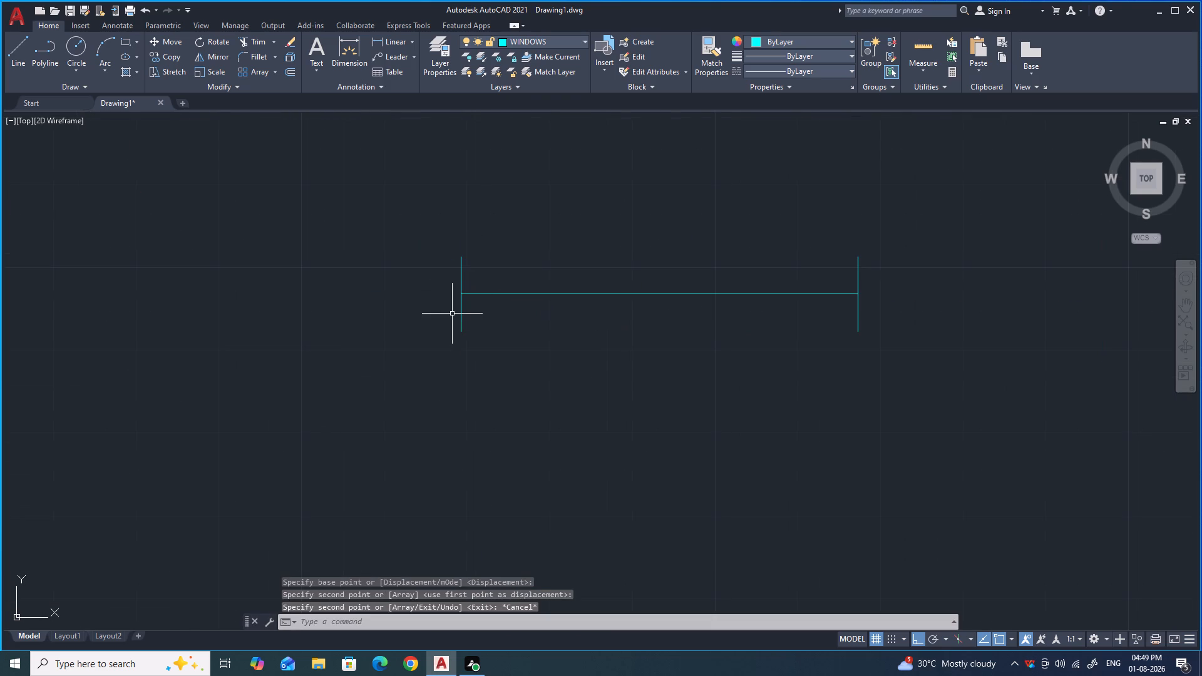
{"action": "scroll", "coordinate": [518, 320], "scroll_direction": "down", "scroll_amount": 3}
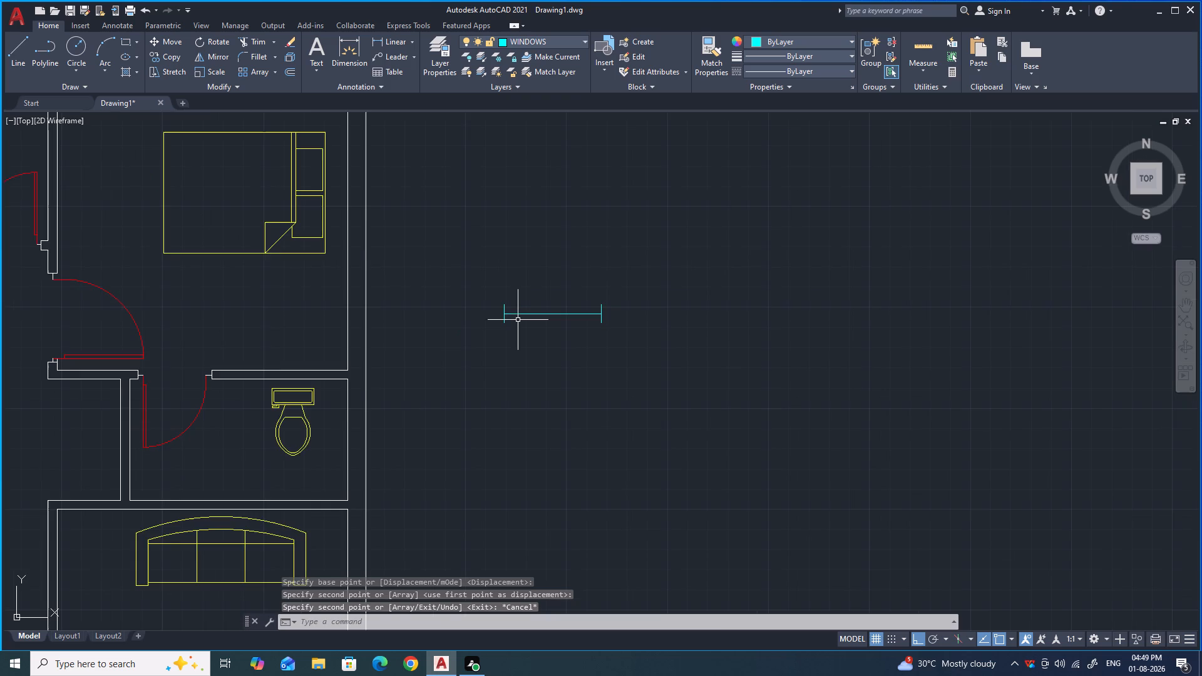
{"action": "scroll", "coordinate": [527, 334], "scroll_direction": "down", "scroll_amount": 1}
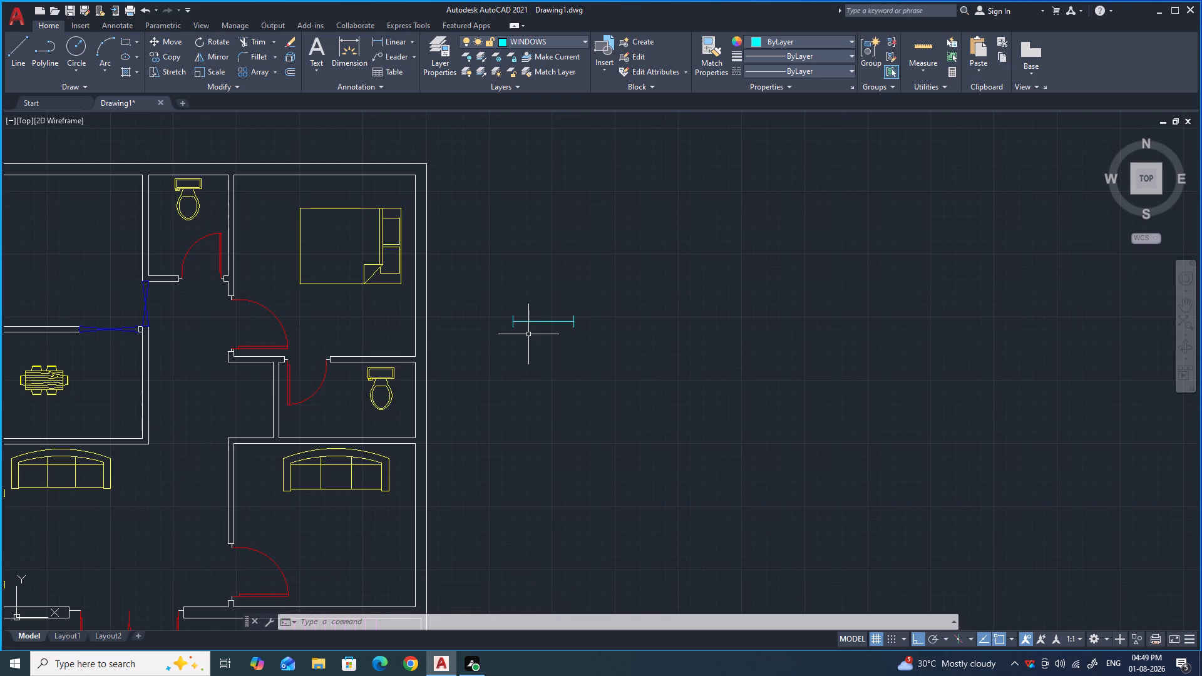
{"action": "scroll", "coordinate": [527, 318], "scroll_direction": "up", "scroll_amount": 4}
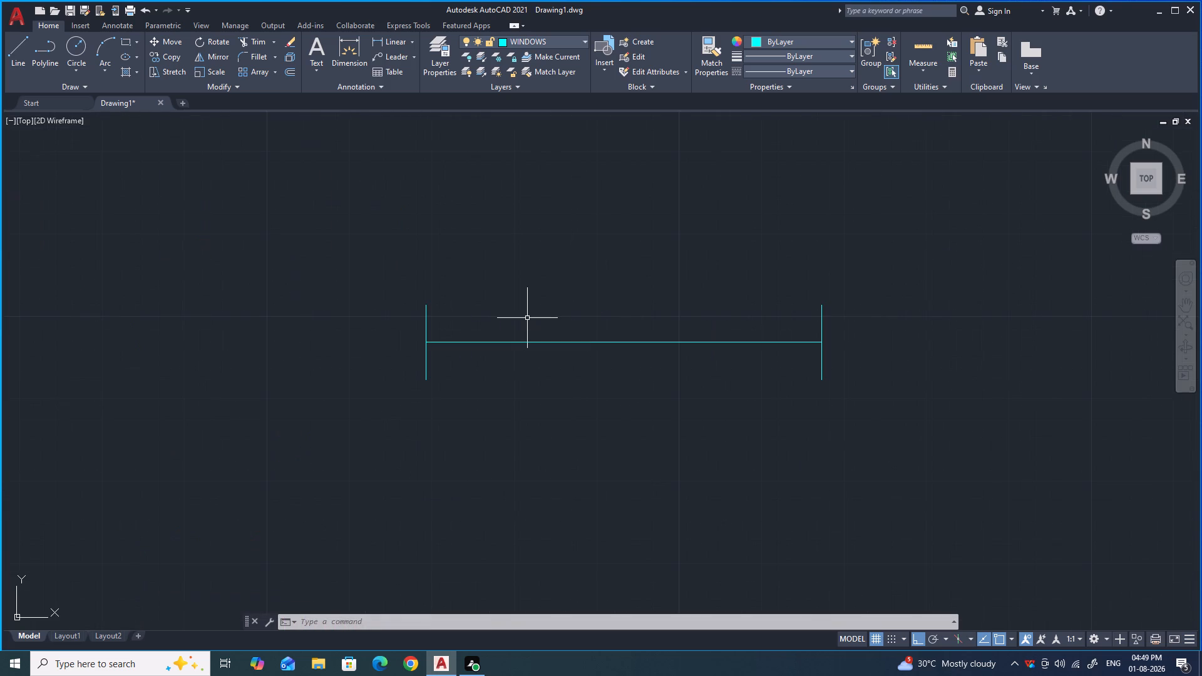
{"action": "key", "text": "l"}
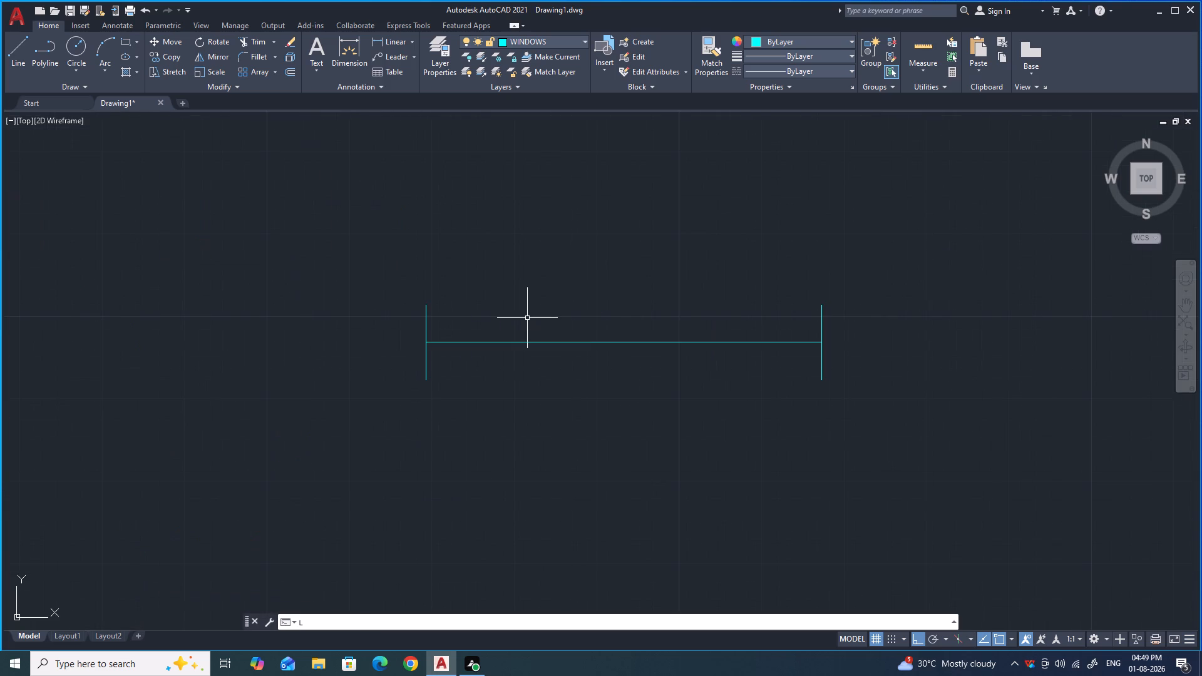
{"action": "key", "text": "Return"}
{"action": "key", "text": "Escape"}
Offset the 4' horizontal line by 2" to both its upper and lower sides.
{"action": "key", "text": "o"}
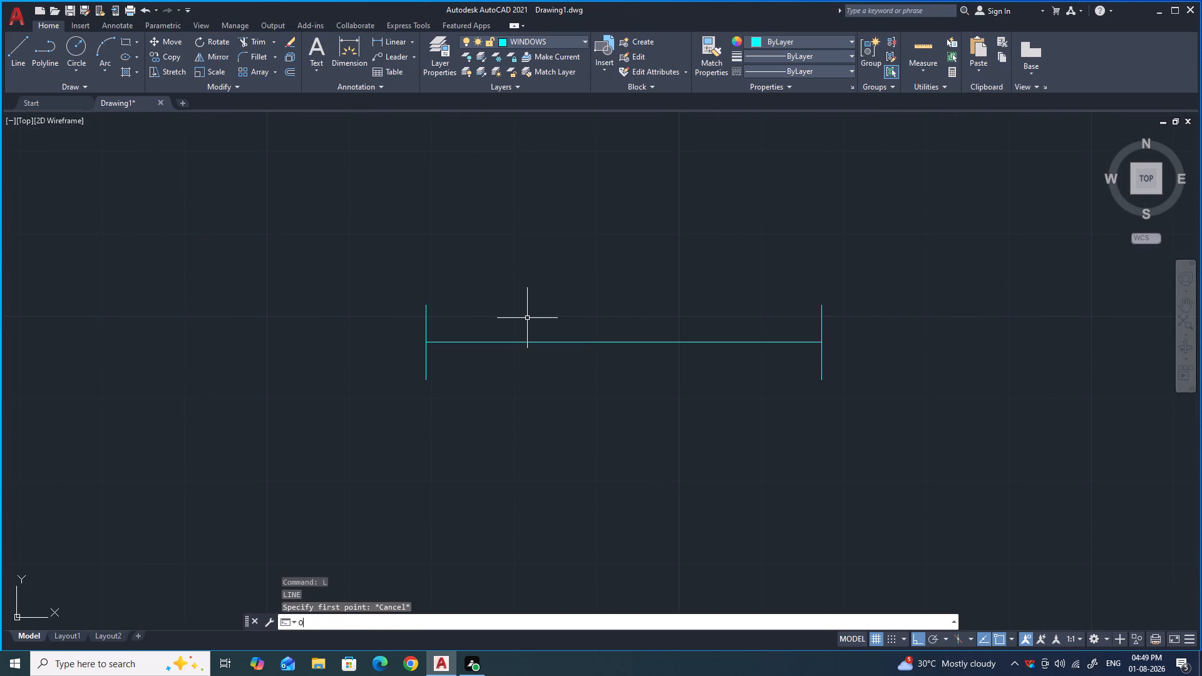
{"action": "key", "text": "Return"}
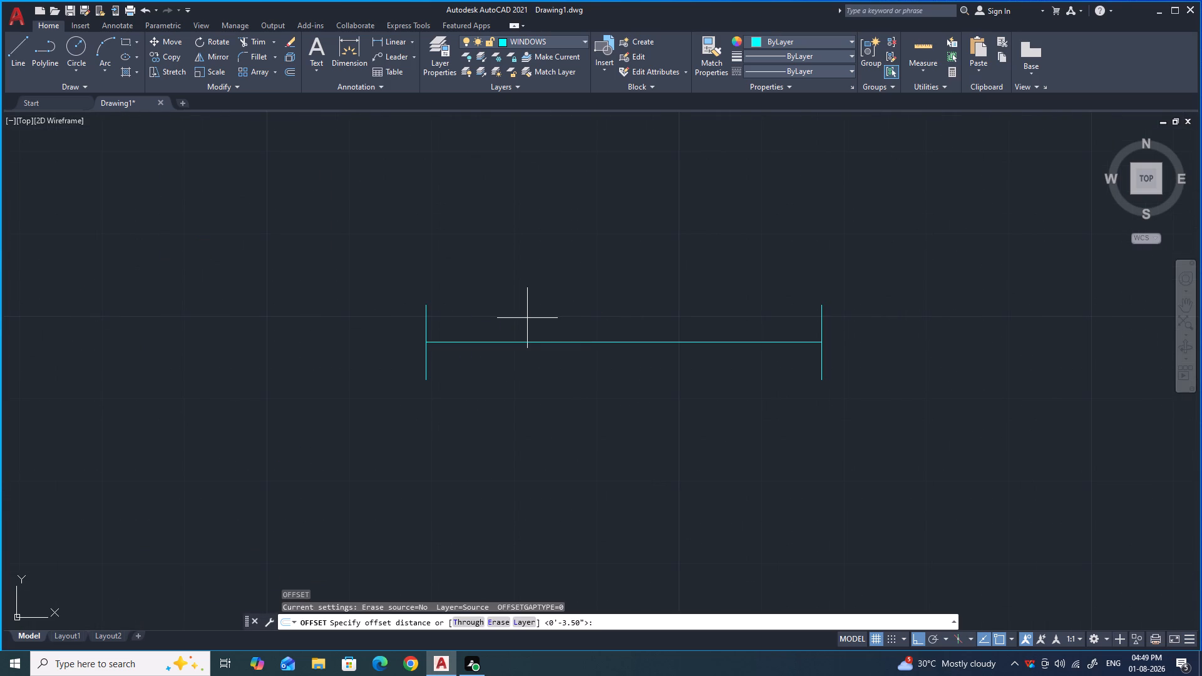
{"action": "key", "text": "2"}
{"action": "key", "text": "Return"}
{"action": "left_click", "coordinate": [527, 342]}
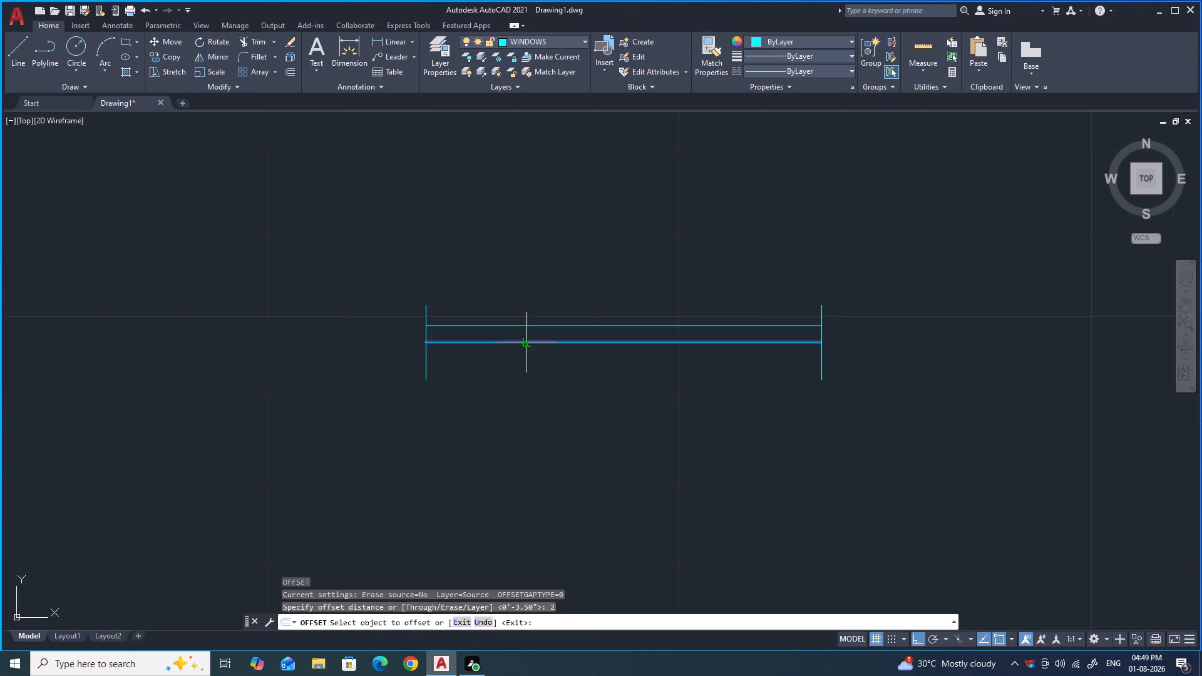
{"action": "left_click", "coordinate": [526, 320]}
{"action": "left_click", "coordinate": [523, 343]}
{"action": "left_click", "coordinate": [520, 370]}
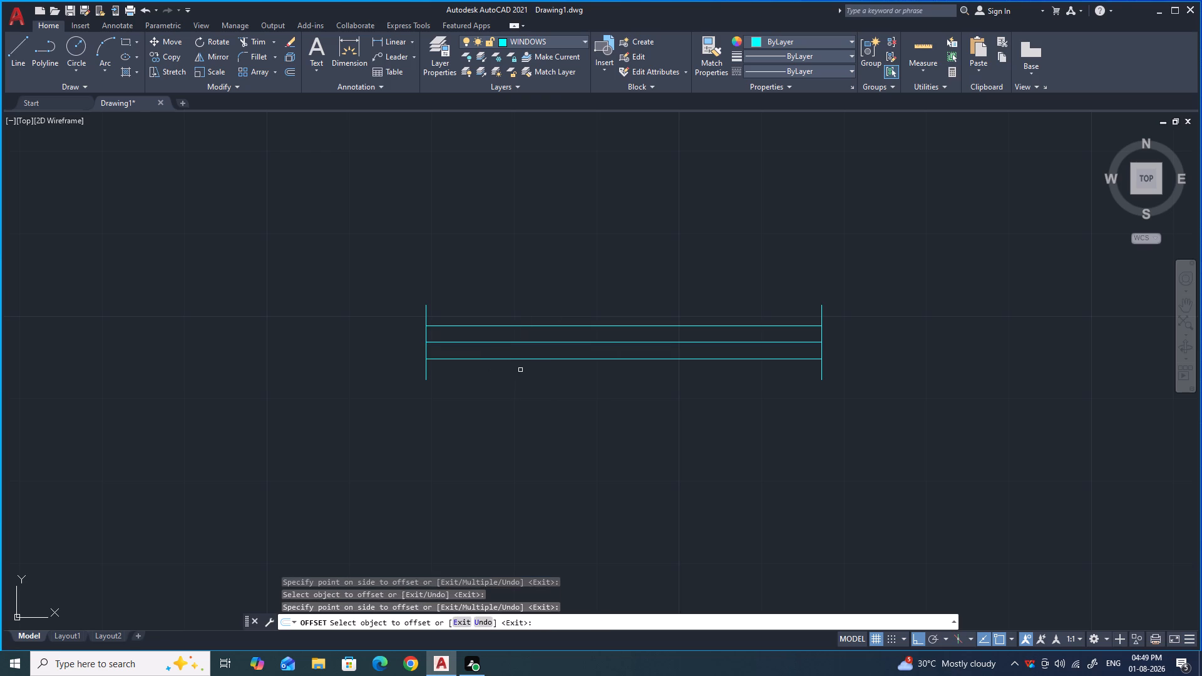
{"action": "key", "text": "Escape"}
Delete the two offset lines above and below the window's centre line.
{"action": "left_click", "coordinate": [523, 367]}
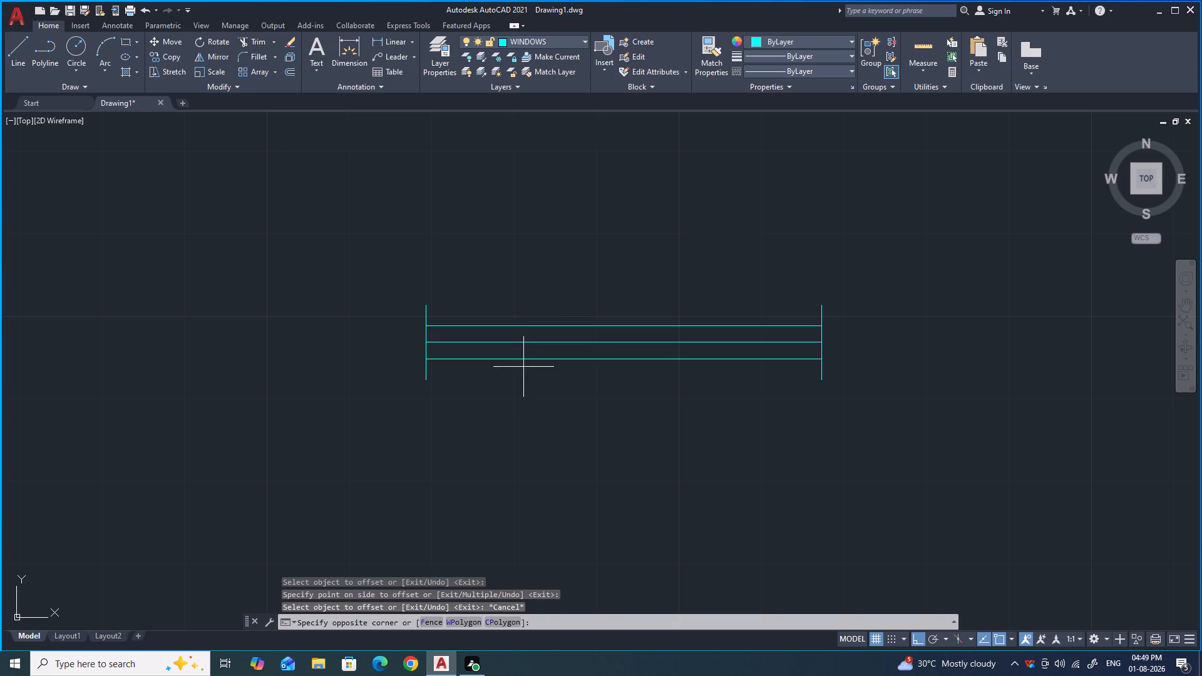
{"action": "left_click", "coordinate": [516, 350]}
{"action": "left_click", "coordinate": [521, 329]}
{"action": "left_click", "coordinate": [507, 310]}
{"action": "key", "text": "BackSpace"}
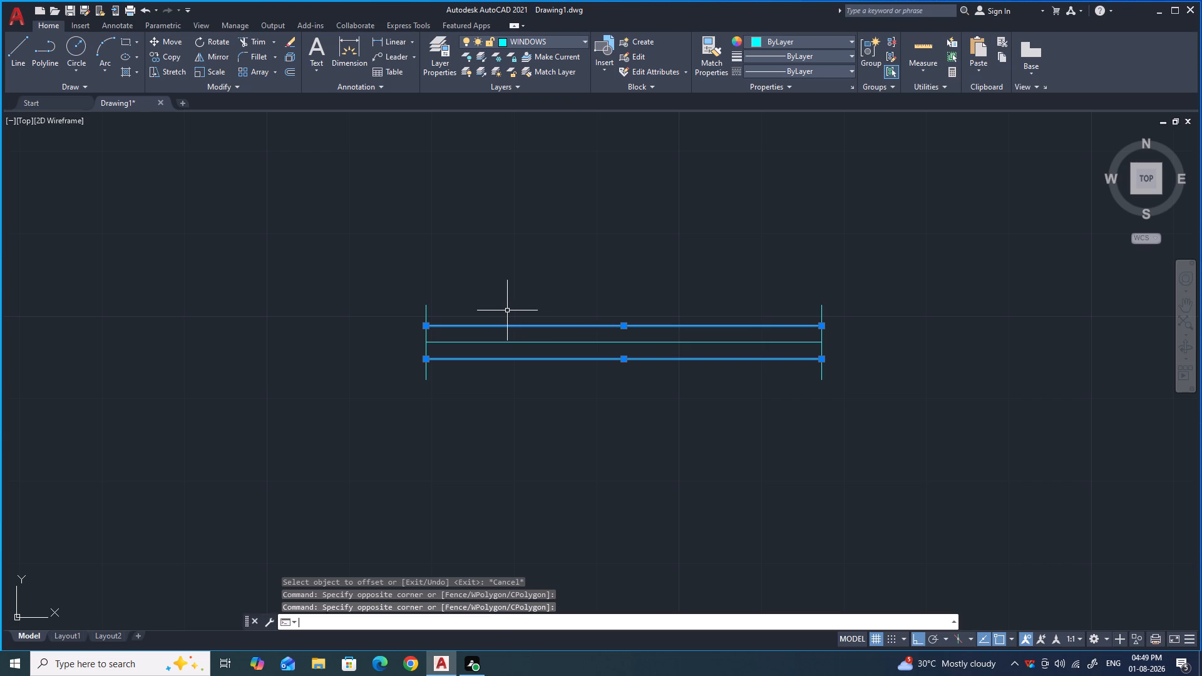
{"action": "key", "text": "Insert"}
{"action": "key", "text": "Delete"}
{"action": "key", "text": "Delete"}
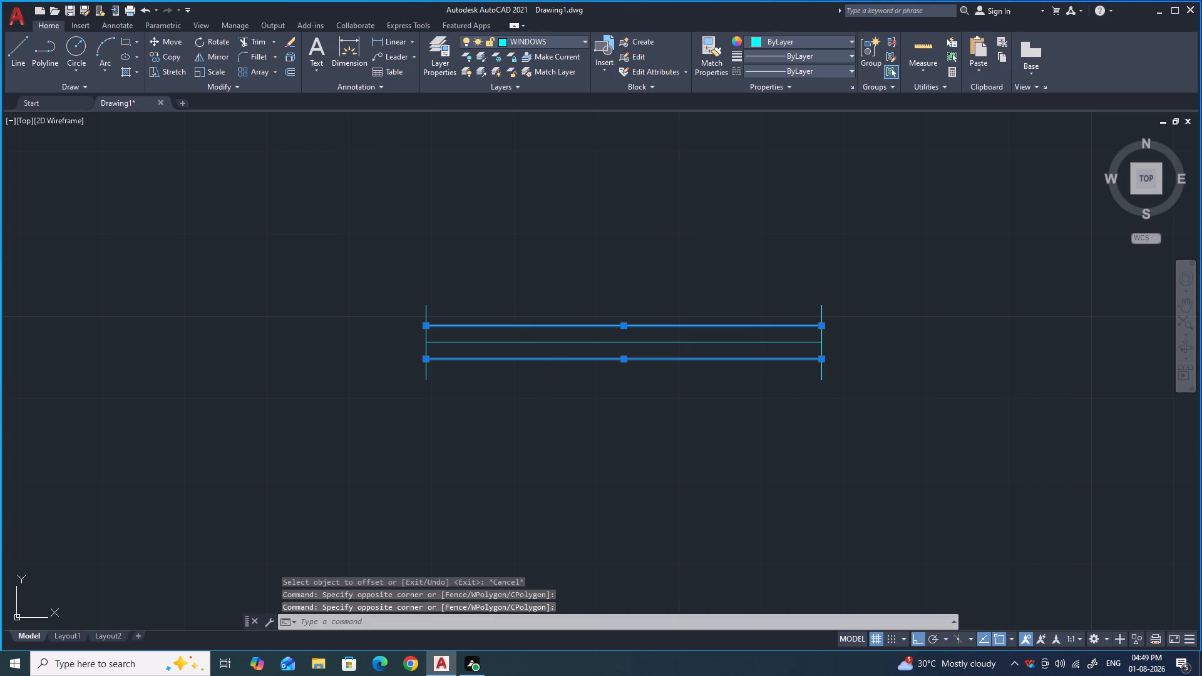
Offset the window's horizontal centre line by 0.5" to both its lower and upper sides.
{"action": "key", "text": "o"}
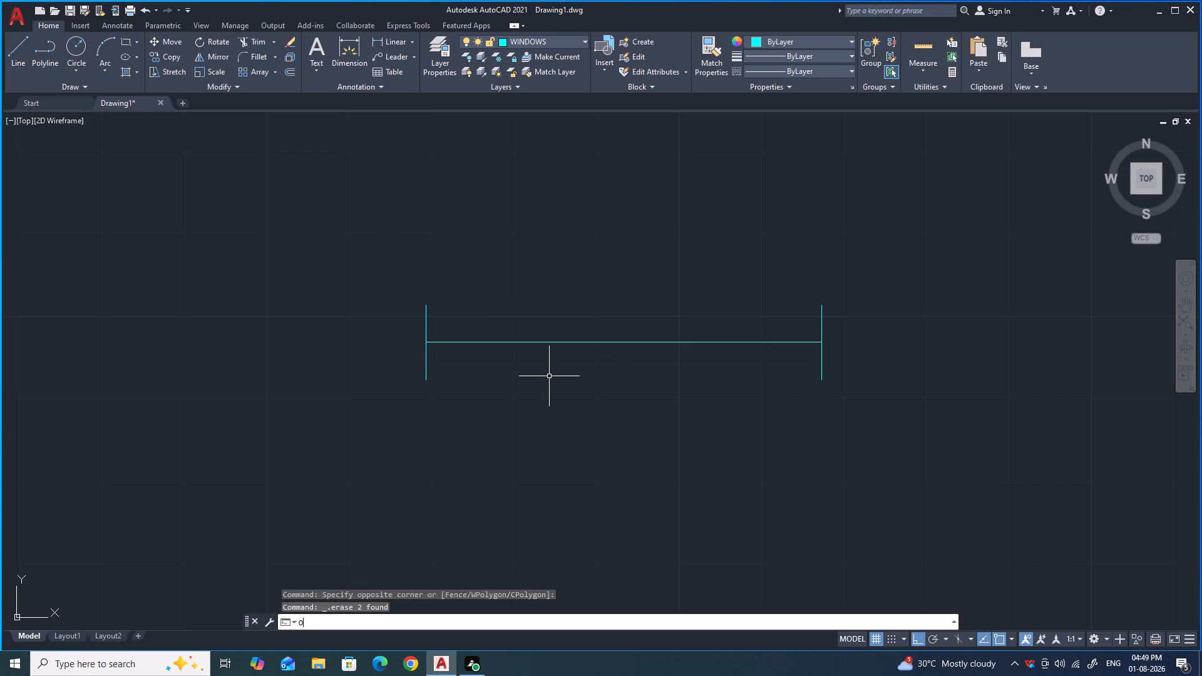
{"action": "key", "text": "Return"}
{"action": "key", "text": "1"}
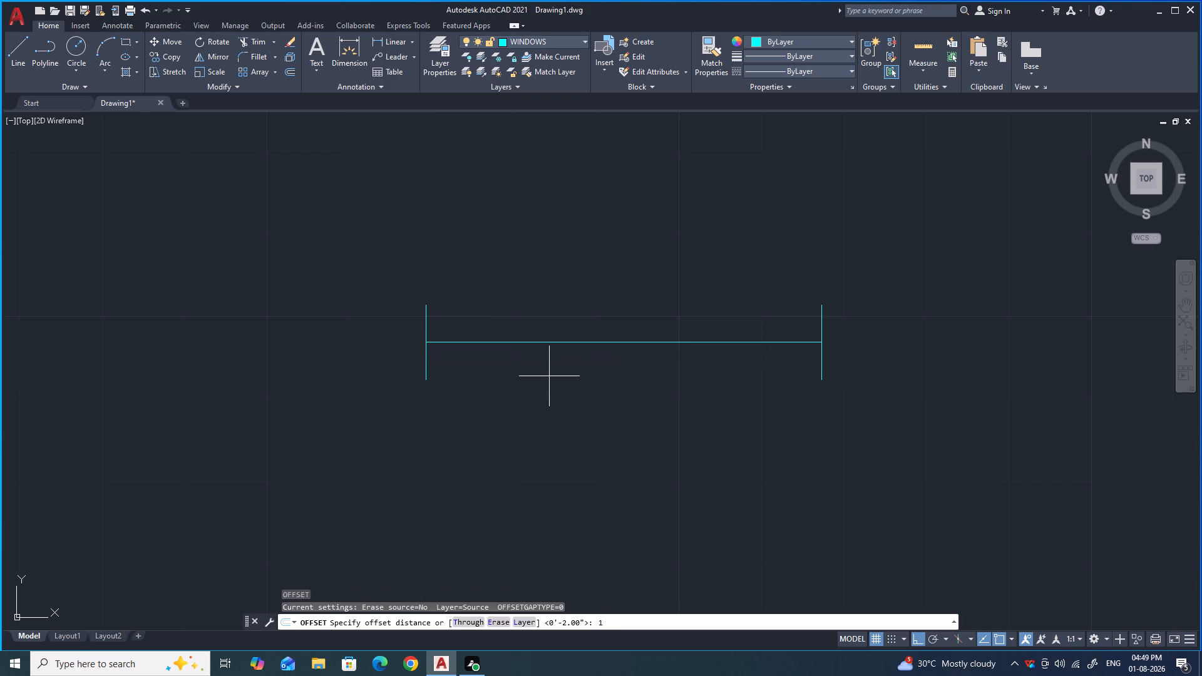
{"action": "key", "text": "BackSpace"}
{"action": "type", "text": "0.5"}
{"action": "key", "text": "Return"}
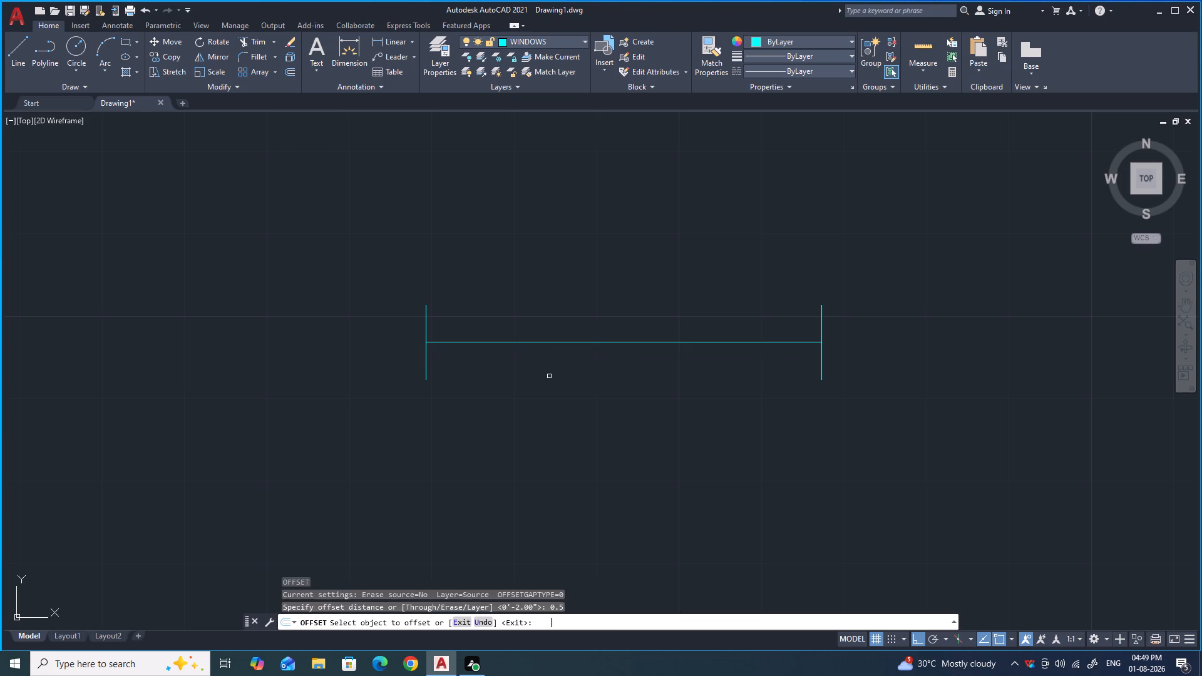
{"action": "left_click", "coordinate": [545, 342]}
{"action": "left_click", "coordinate": [543, 366]}
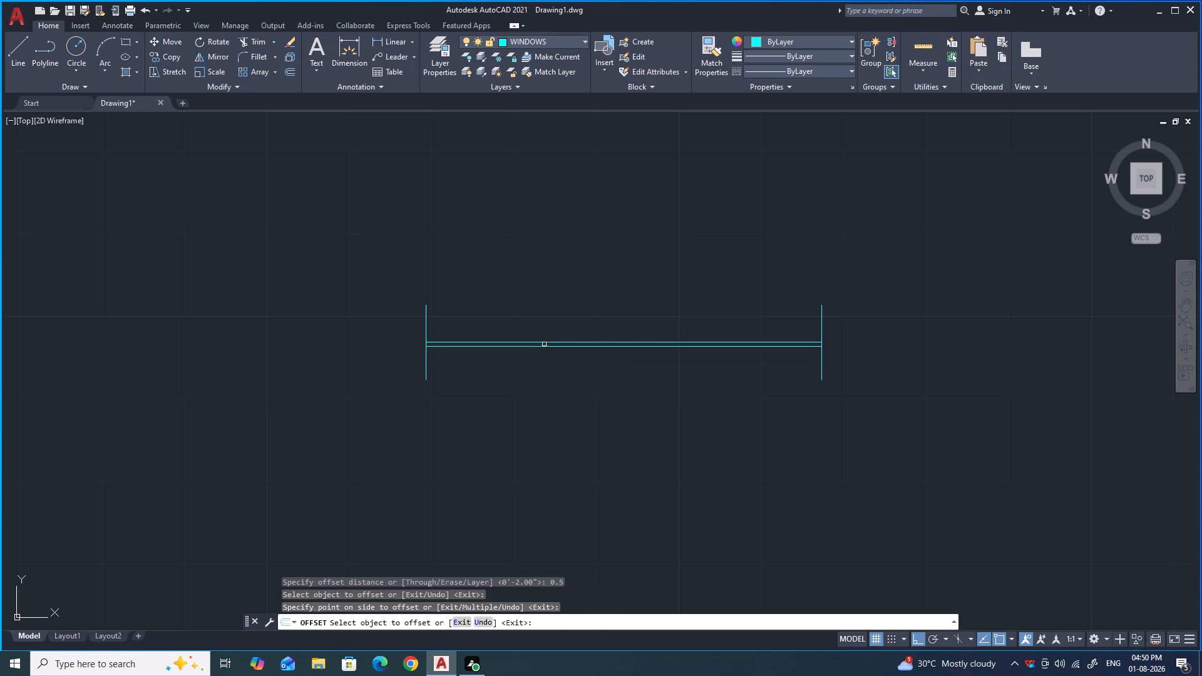
{"action": "left_click", "coordinate": [545, 343]}
{"action": "left_click", "coordinate": [545, 327]}
{"action": "key", "text": "Escape"}
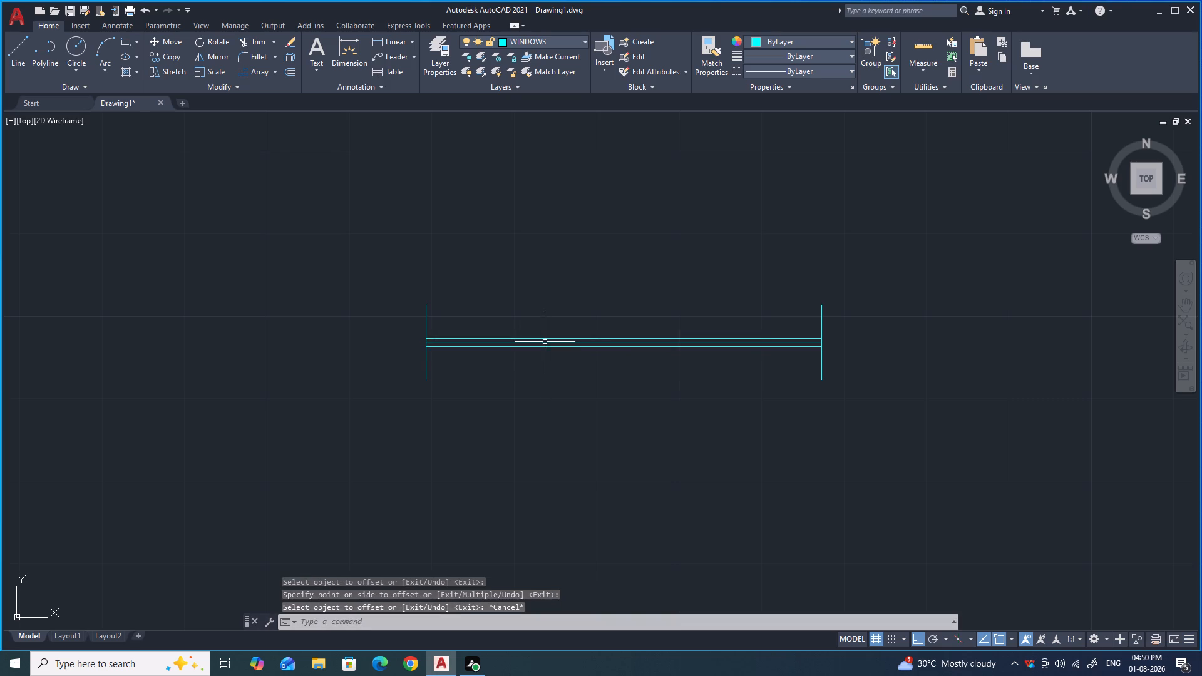
Delete the original centre line between the two offset window lines.
{"action": "left_click", "coordinate": [545, 342]}
{"action": "key", "text": "Delete"}
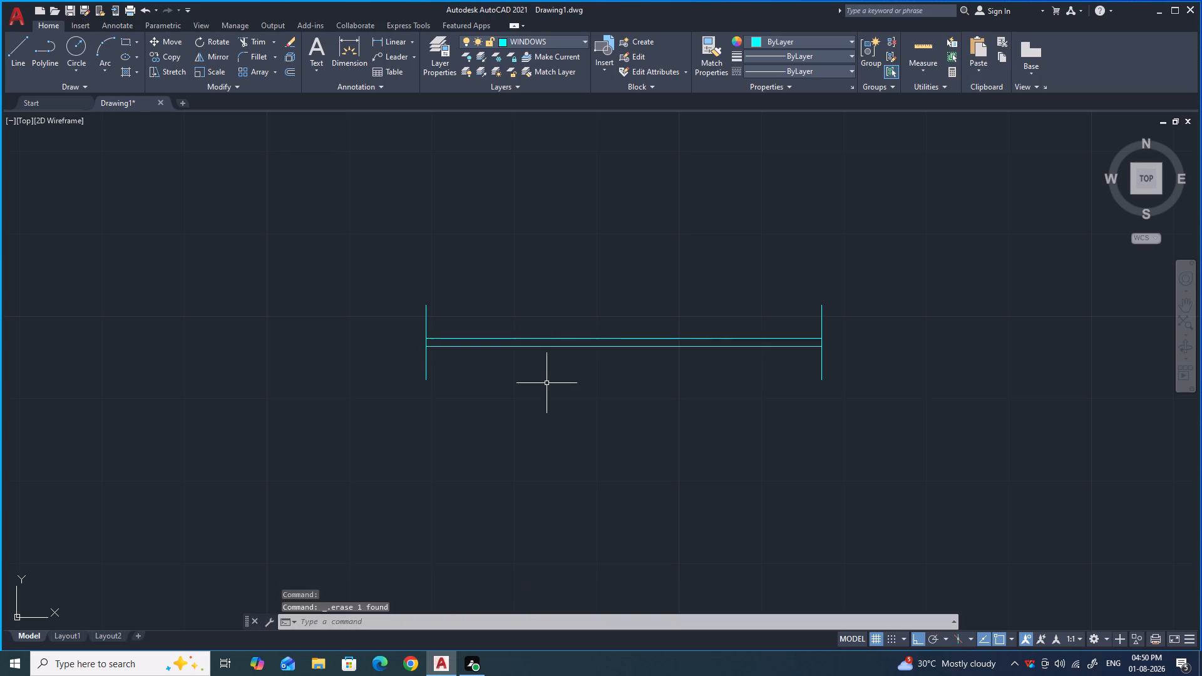
Draw the window's left end frame with lines 1.5" outward in three 0.5" segments, 9" down and 1.5" back.
{"action": "scroll", "coordinate": [544, 376], "scroll_direction": "down", "scroll_amount": 1}
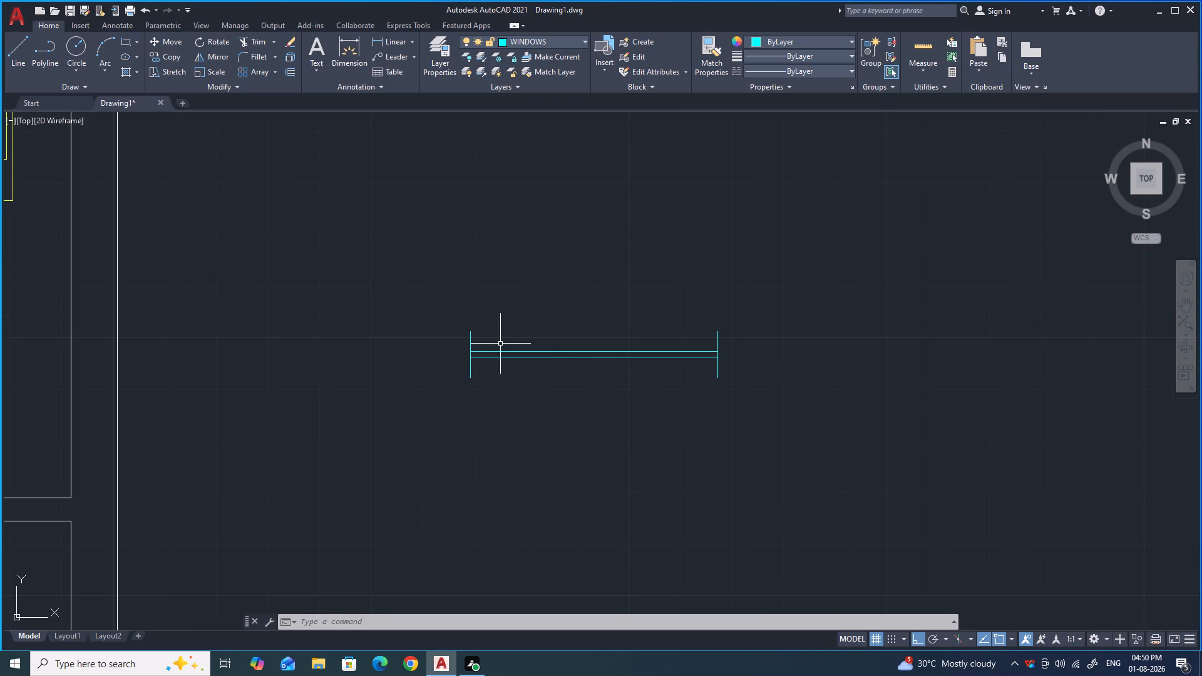
{"action": "scroll", "coordinate": [466, 335], "scroll_direction": "up", "scroll_amount": 1}
{"action": "scroll", "coordinate": [466, 335], "scroll_direction": "down", "scroll_amount": 1}
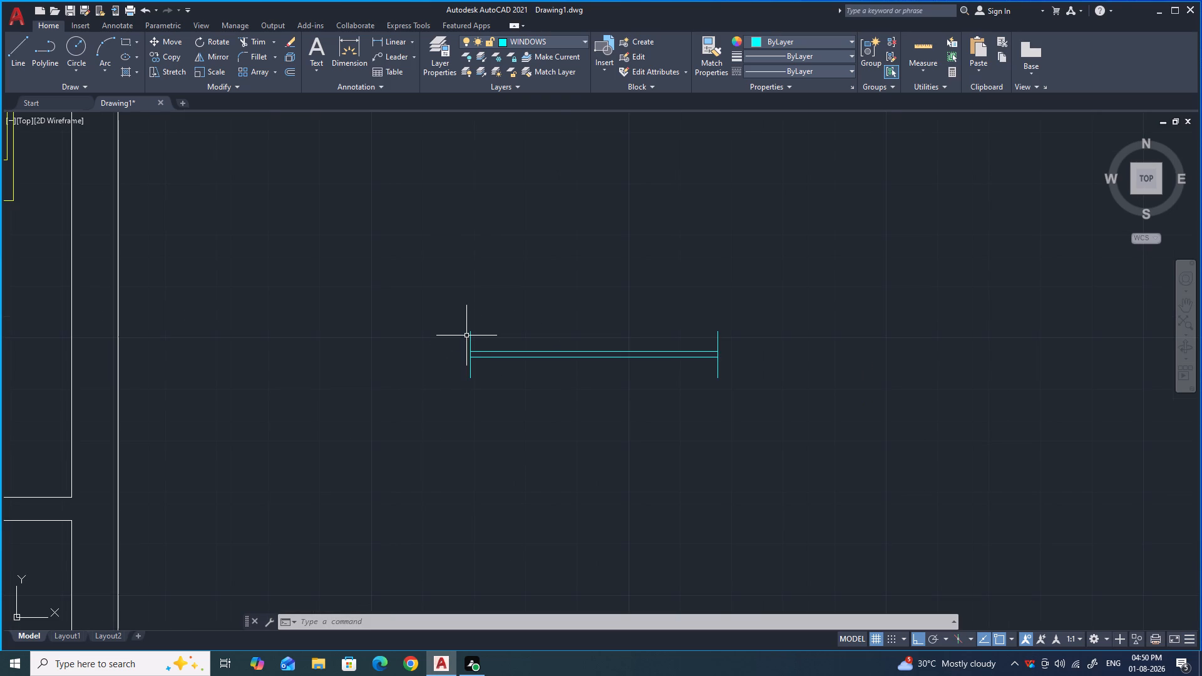
{"action": "scroll", "coordinate": [452, 349], "scroll_direction": "up", "scroll_amount": 1}
{"action": "key", "text": "l"}
{"action": "key", "text": "Return"}
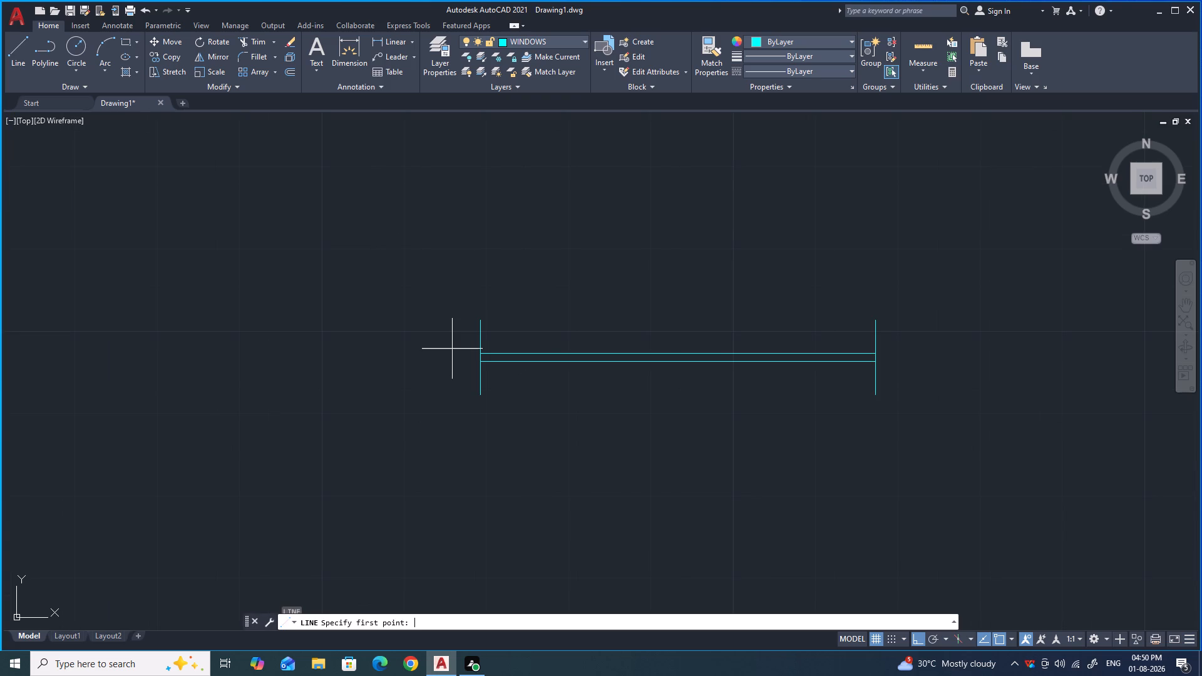
{"action": "left_click", "coordinate": [480, 319]}
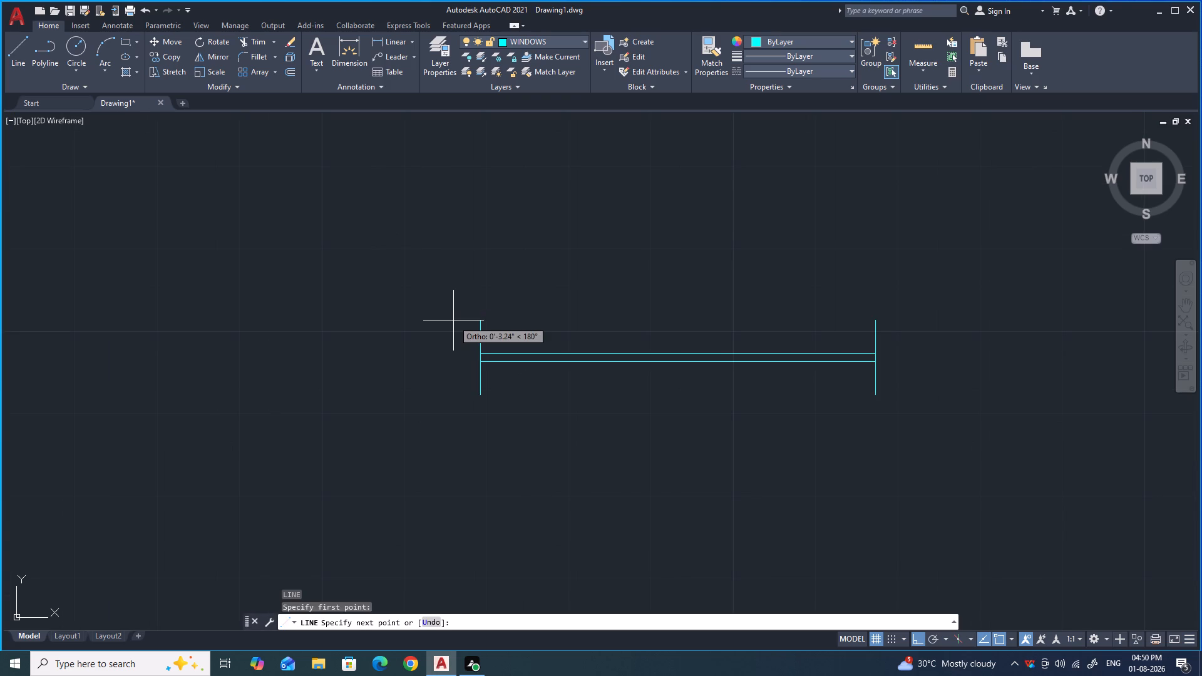
{"action": "type", "text": "0.5"}
{"action": "key", "text": "Return"}
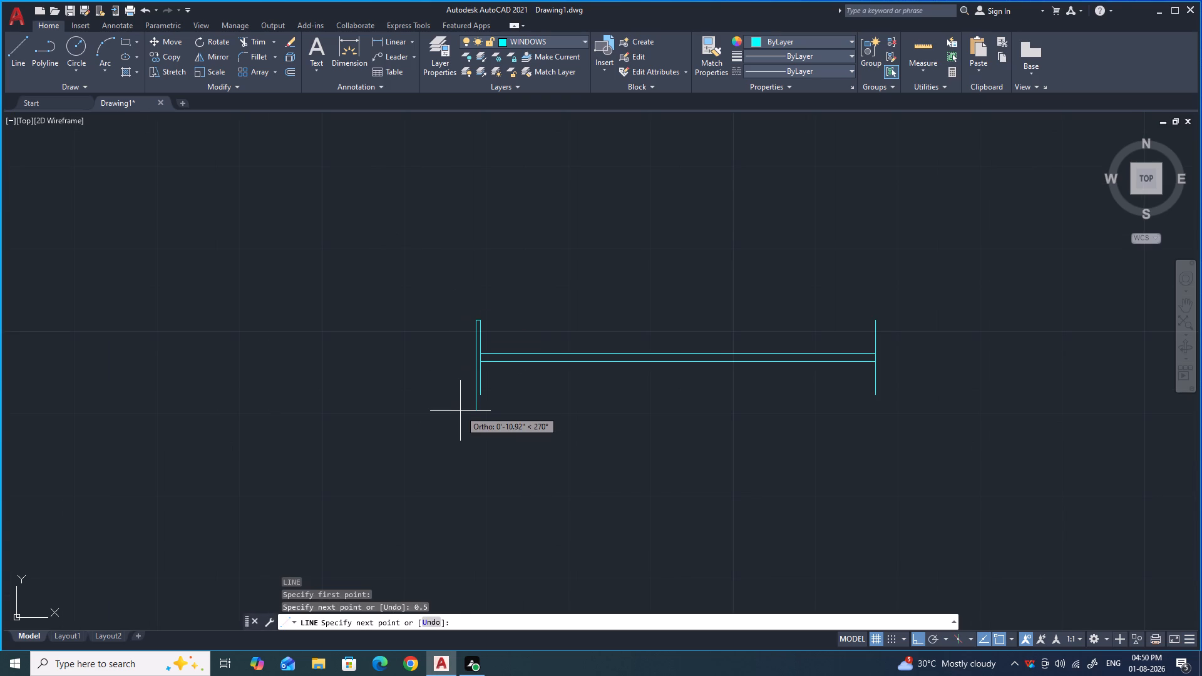
{"action": "type", "text": "0.5"}
{"action": "key", "text": "Return"}
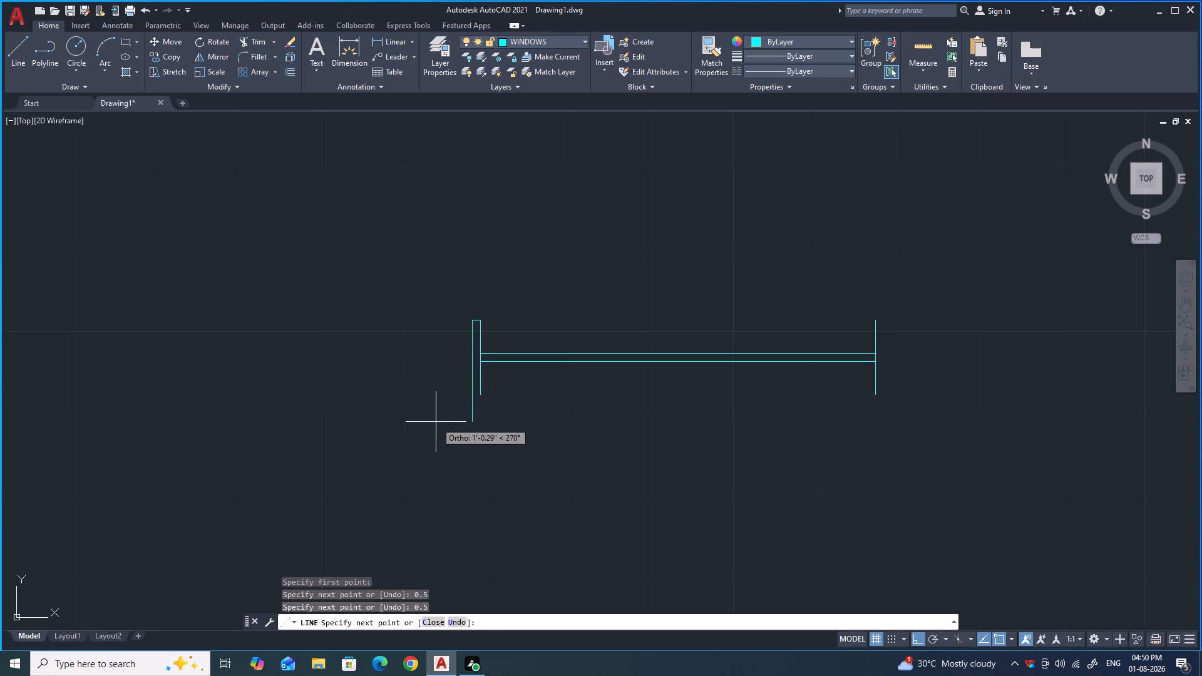
{"action": "type", "text": "0.5"}
{"action": "key", "text": "Return"}
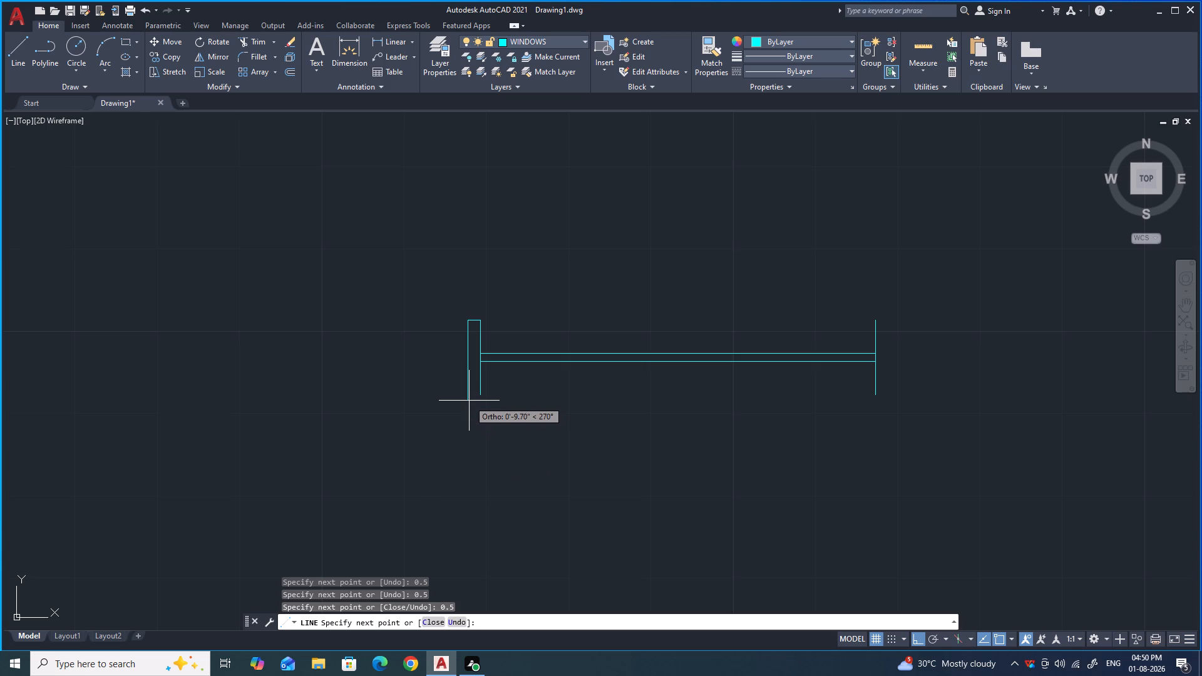
{"action": "key", "text": "8"}
{"action": "key", "text": "BackSpace"}
{"action": "key", "text": "9"}
{"action": "key", "text": "Return"}
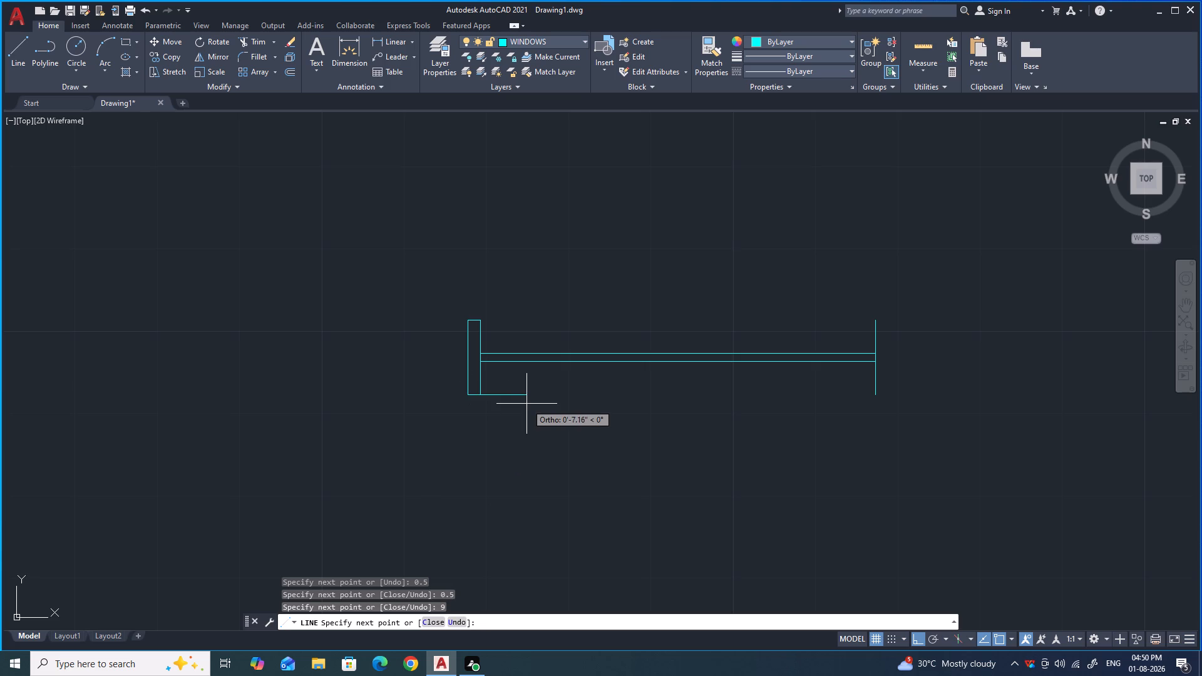
{"action": "type", "text": "1.5"}
{"action": "key", "text": "Return"}
{"action": "key", "text": "Escape"}
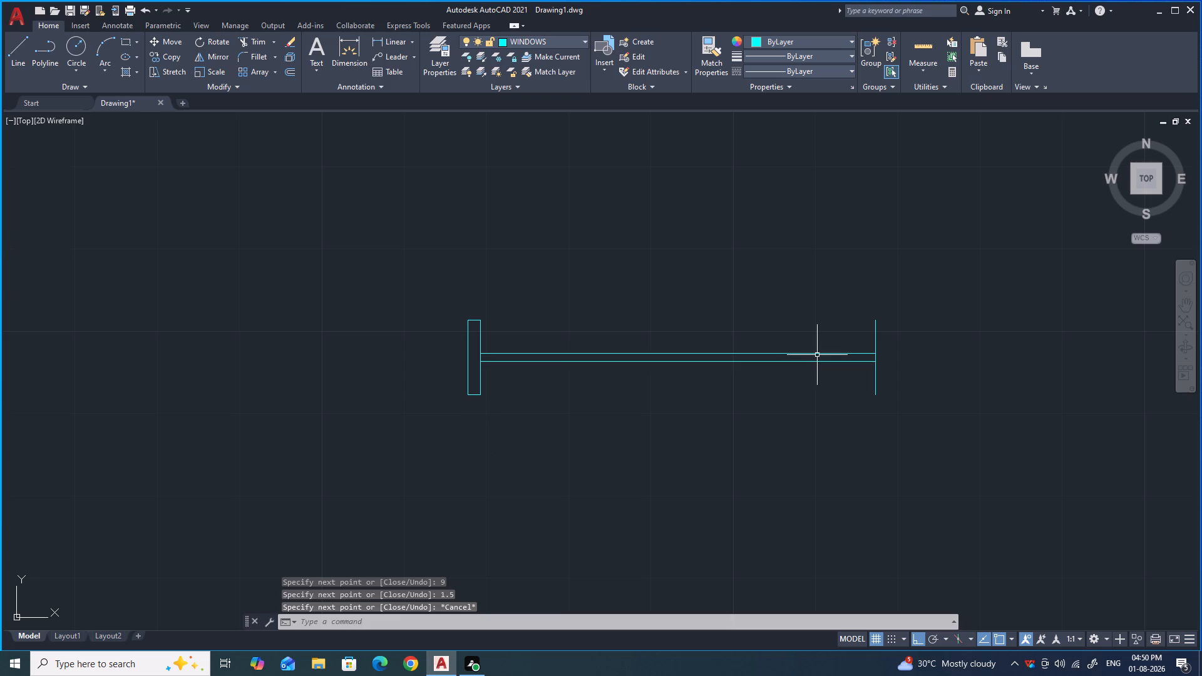
Draw the window's right end frame with lines 1.5" outward, 9" down and 1.5" back.
{"action": "key", "text": "l"}
{"action": "key", "text": "Return"}
{"action": "left_click", "coordinate": [875, 324]}
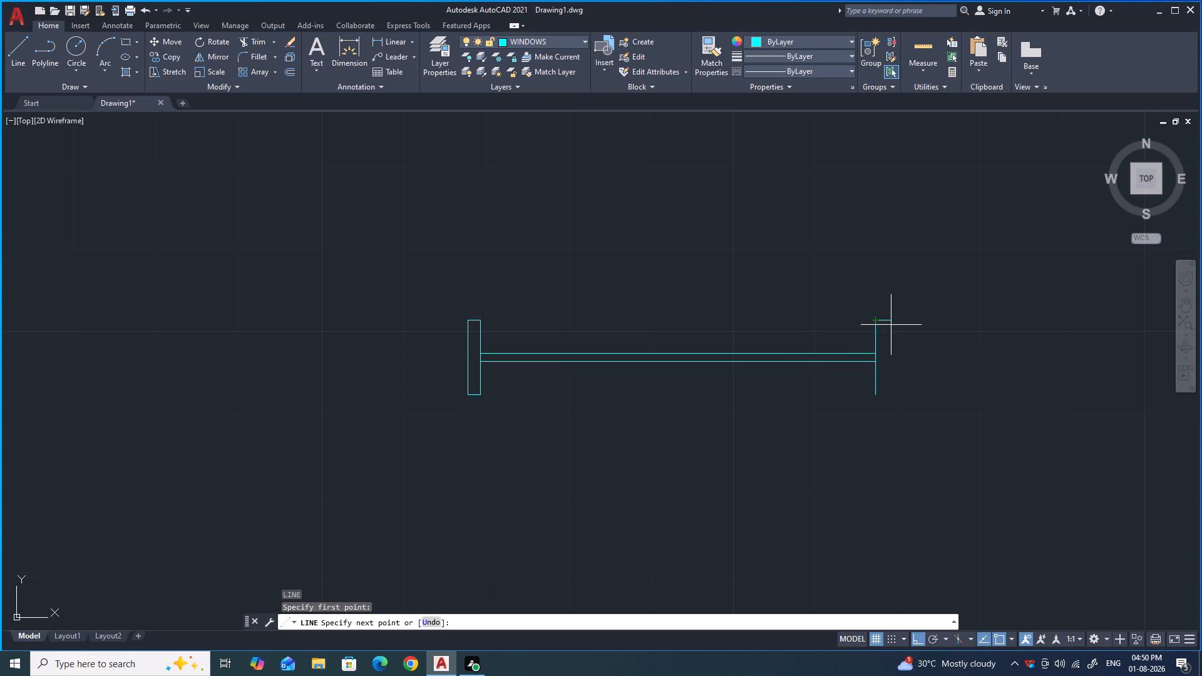
{"action": "type", "text": "1.5"}
{"action": "key", "text": "Return"}
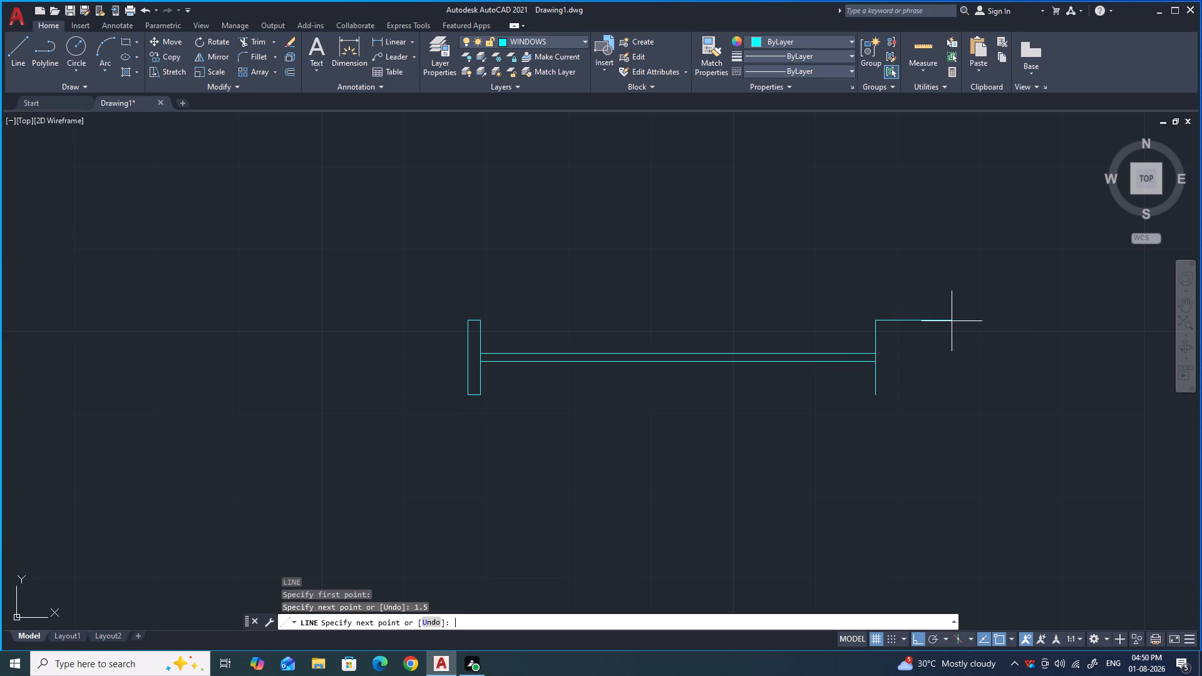
{"action": "key", "text": "9"}
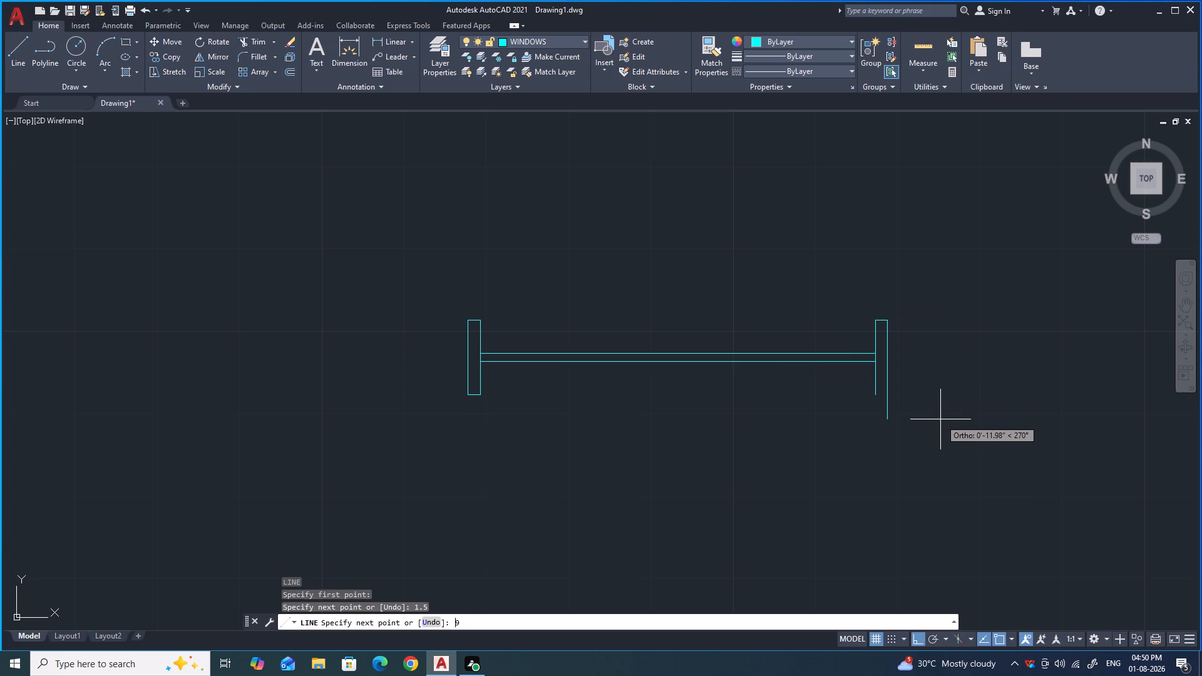
{"action": "key", "text": "Return"}
{"action": "type", "text": "1.5"}
{"action": "key", "text": "Return"}
{"action": "key", "text": "Escape"}
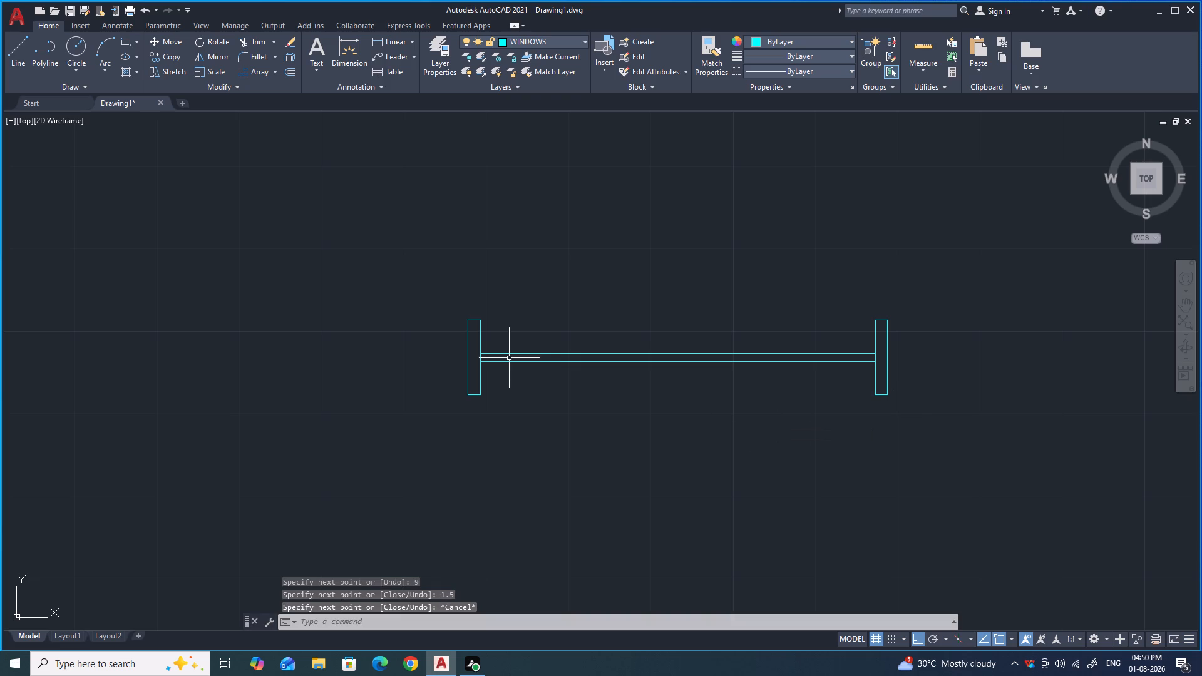
Group all the lines of the finished window symbol.
{"action": "left_click", "coordinate": [404, 278]}
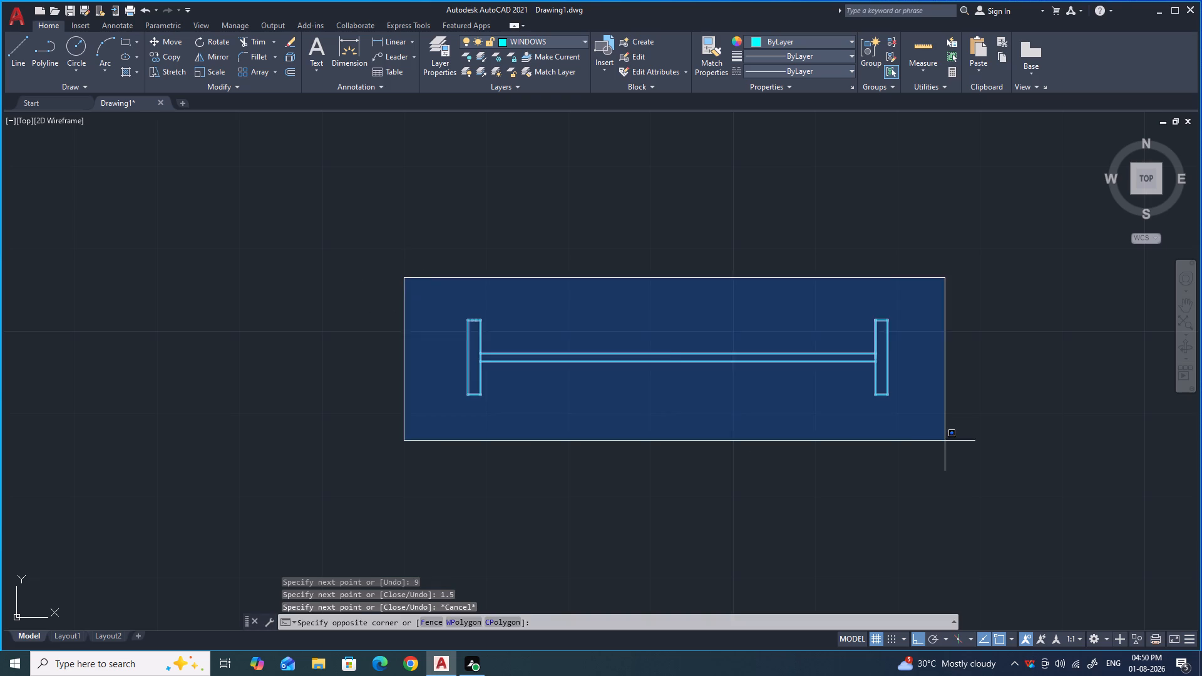
{"action": "left_click", "coordinate": [945, 441]}
{"action": "key", "text": "g"}
{"action": "key", "text": "Return"}
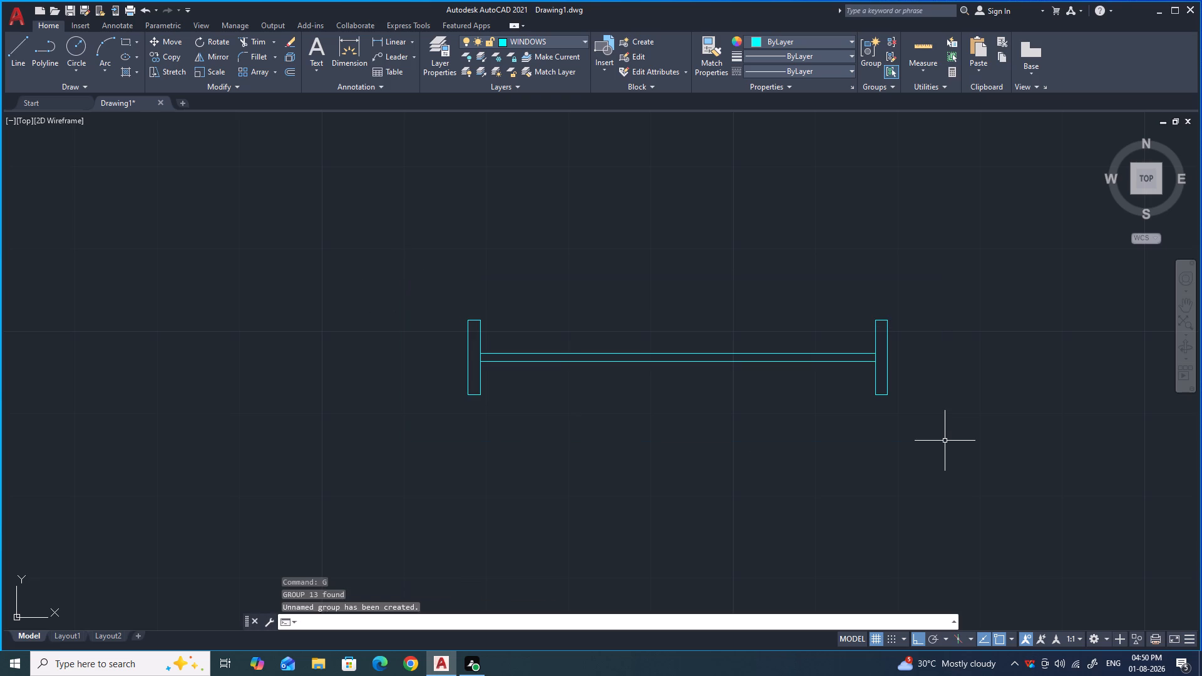
Move the window group, with Ortho off, into the top outer wall of the plan's upper-left room.
{"action": "left_click", "coordinate": [572, 354]}
{"action": "scroll", "coordinate": [614, 407], "scroll_direction": "down", "scroll_amount": 1}
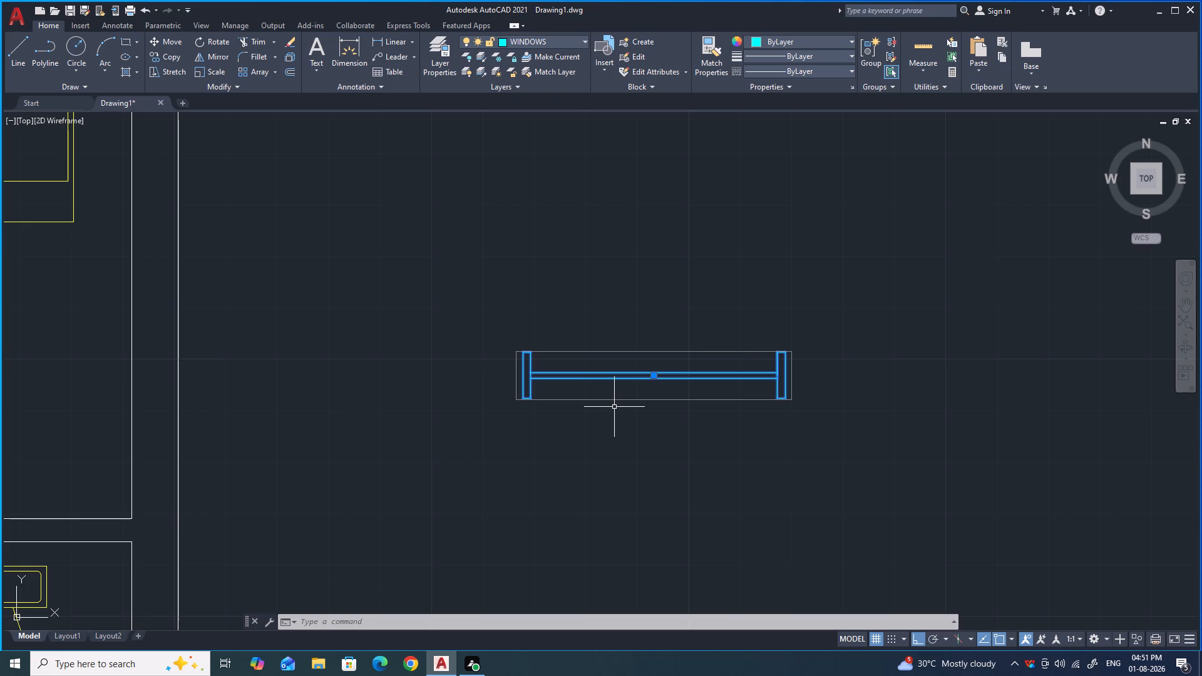
{"action": "key", "text": "m"}
{"action": "key", "text": "Return"}
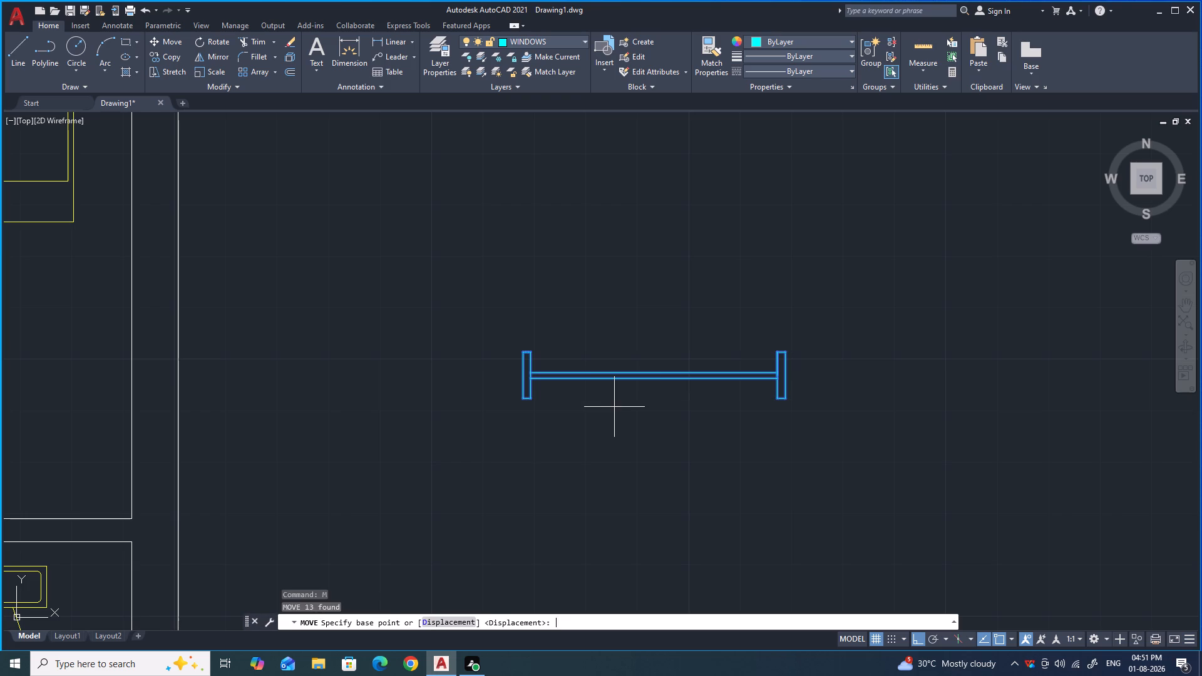
{"action": "left_click", "coordinate": [533, 353]}
{"action": "scroll", "coordinate": [674, 339], "scroll_direction": "down", "scroll_amount": 4}
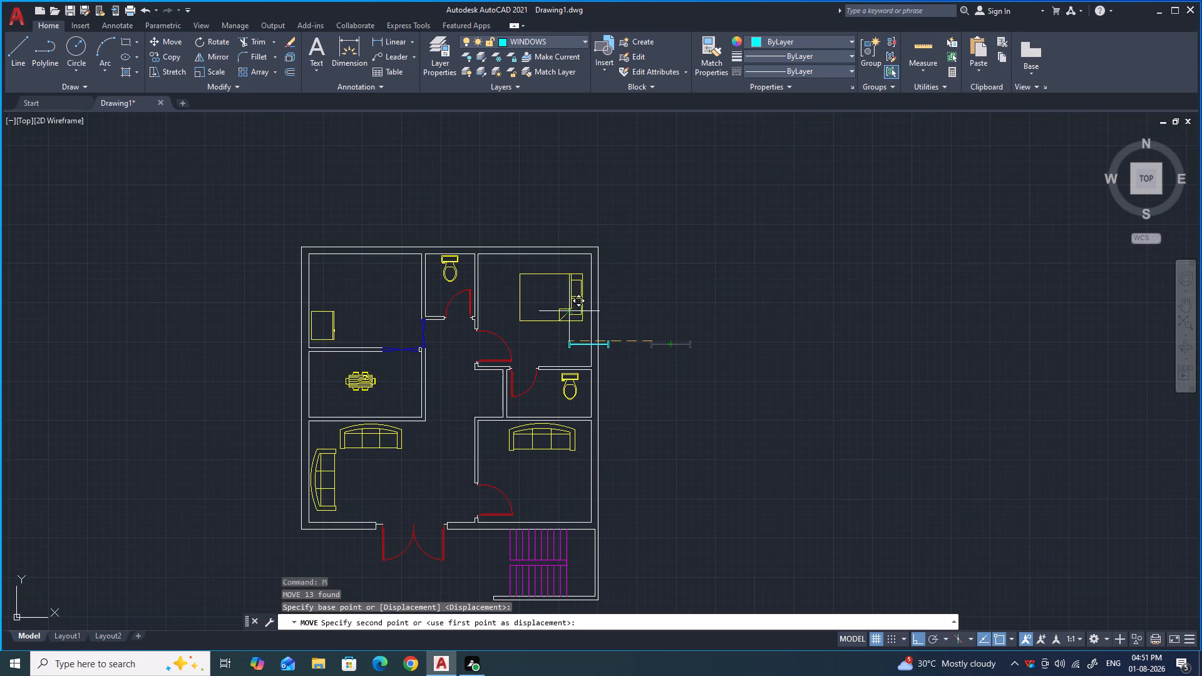
{"action": "key", "text": "F8"}
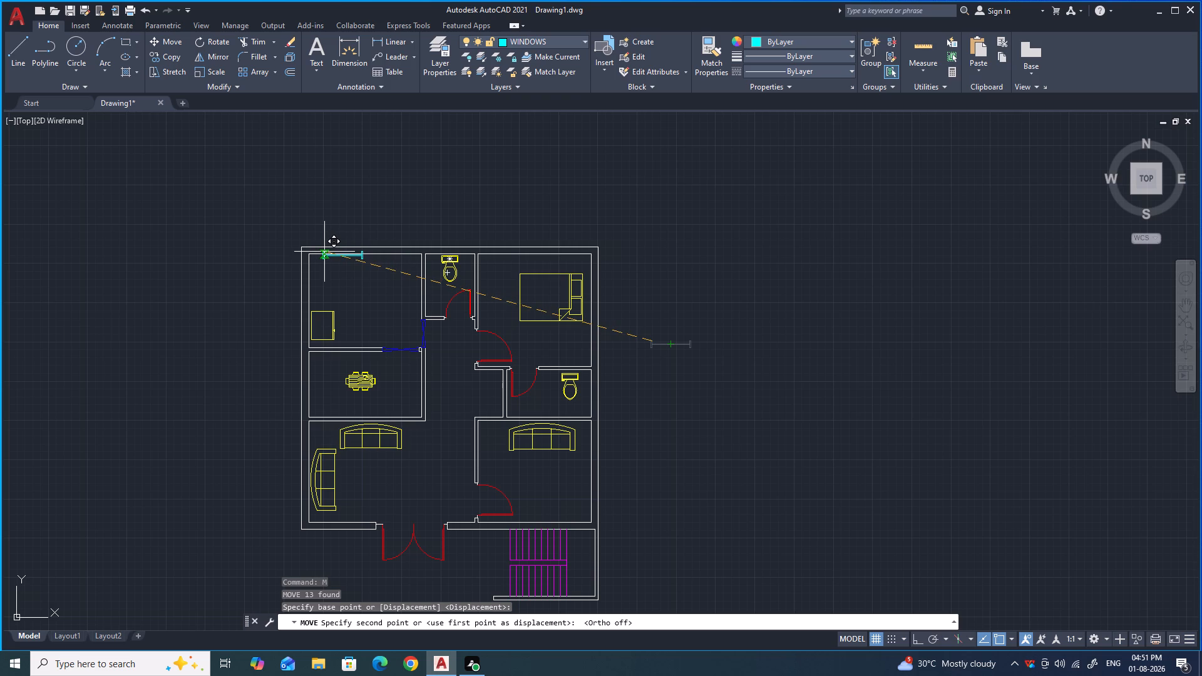
{"action": "scroll", "coordinate": [326, 252], "scroll_direction": "up", "scroll_amount": 2}
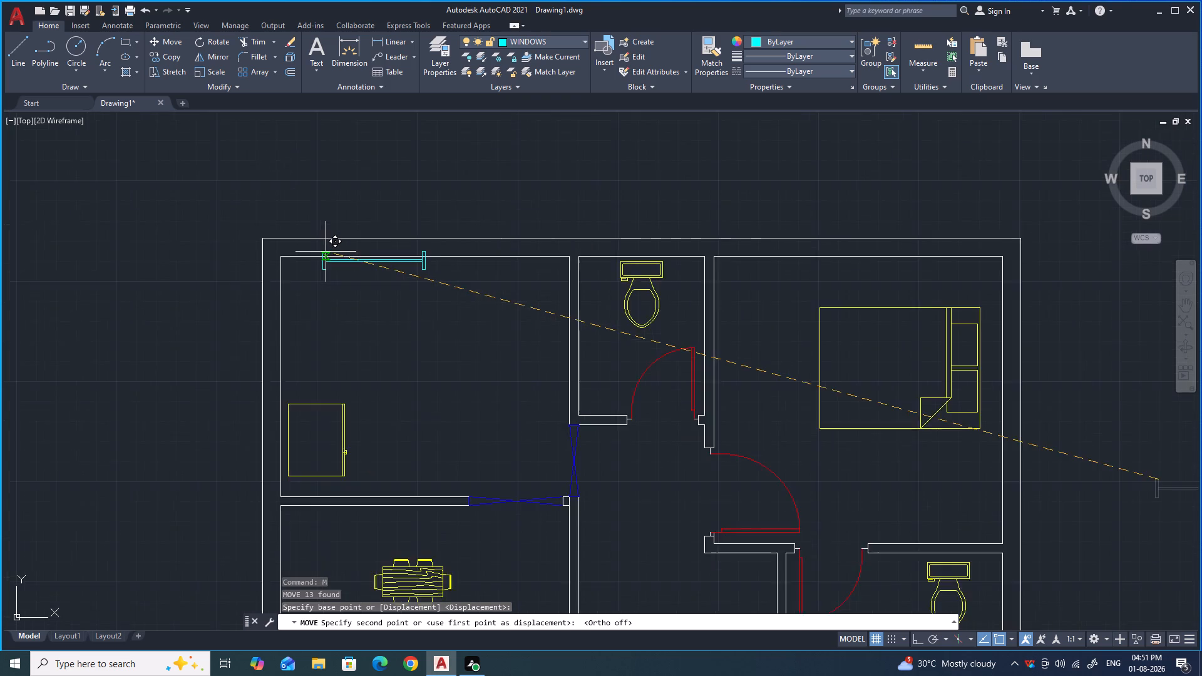
{"action": "scroll", "coordinate": [326, 252], "scroll_direction": "up", "scroll_amount": 1}
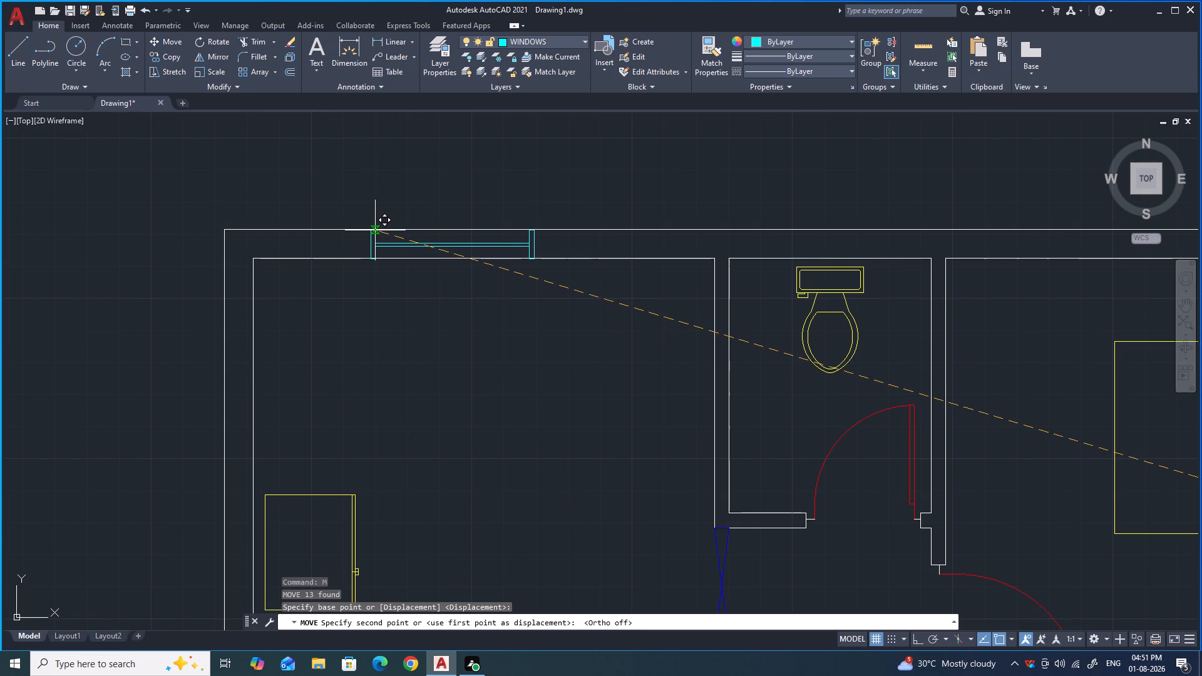
{"action": "left_click", "coordinate": [375, 230]}
Copy the top-wall window to the empty space outside the plan's left wall.
{"action": "scroll", "coordinate": [416, 232], "scroll_direction": "down", "scroll_amount": 1}
{"action": "scroll", "coordinate": [416, 242], "scroll_direction": "up", "scroll_amount": 2}
{"action": "left_click", "coordinate": [433, 250]}
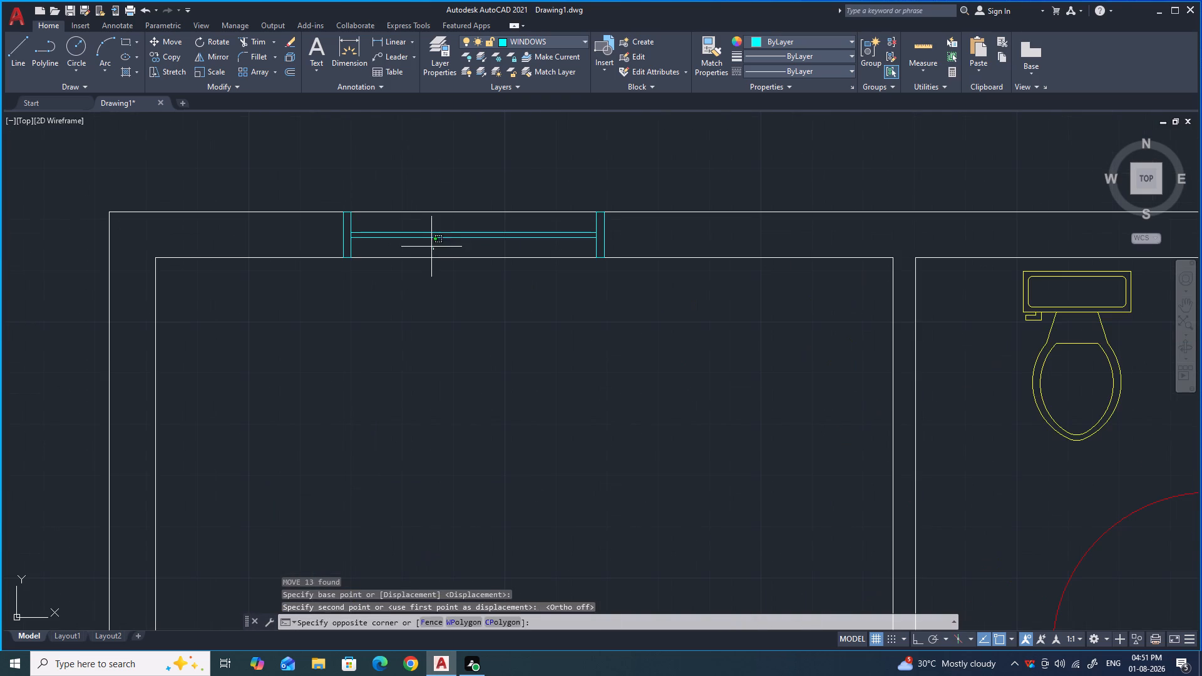
{"action": "left_click", "coordinate": [414, 226]}
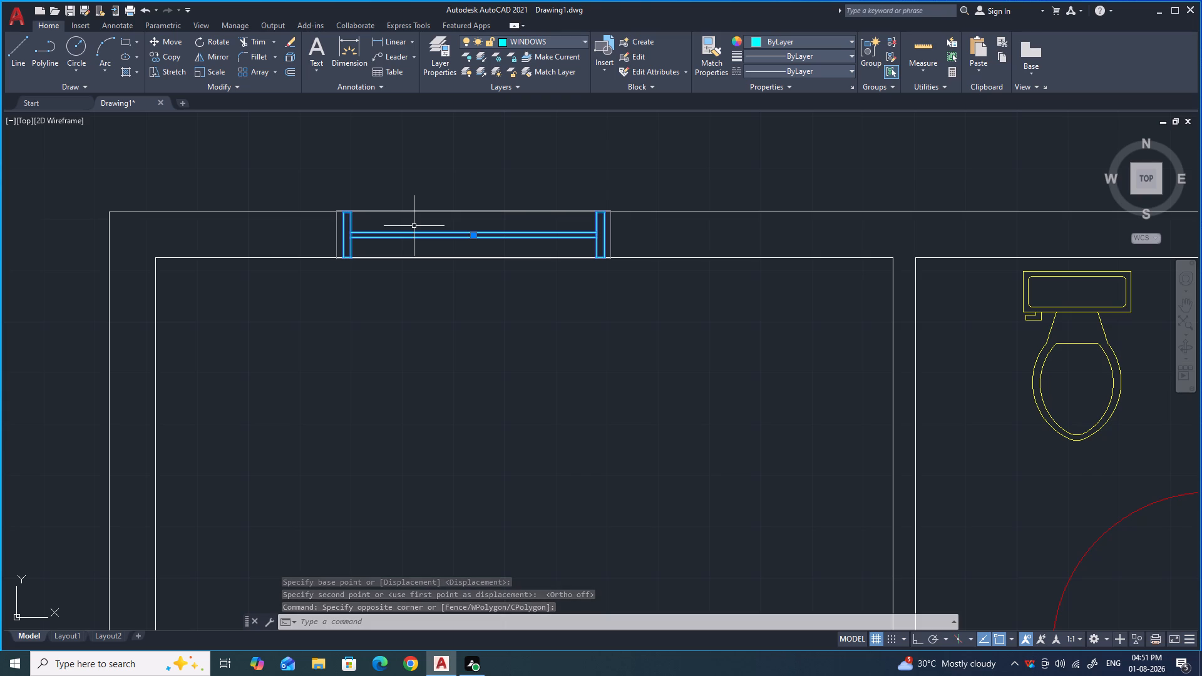
{"action": "type", "text": "CO"}
{"action": "key", "text": "Return"}
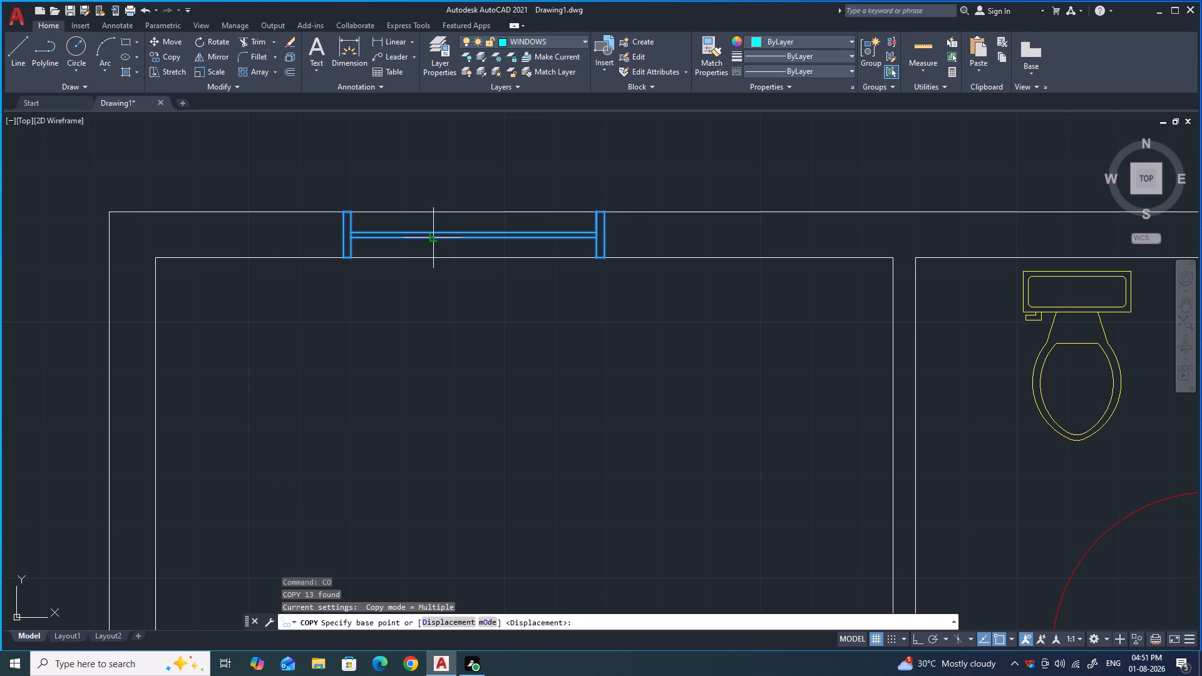
{"action": "left_click", "coordinate": [451, 232]}
{"action": "scroll", "coordinate": [361, 213], "scroll_direction": "down", "scroll_amount": 3}
{"action": "left_click", "coordinate": [229, 275]}
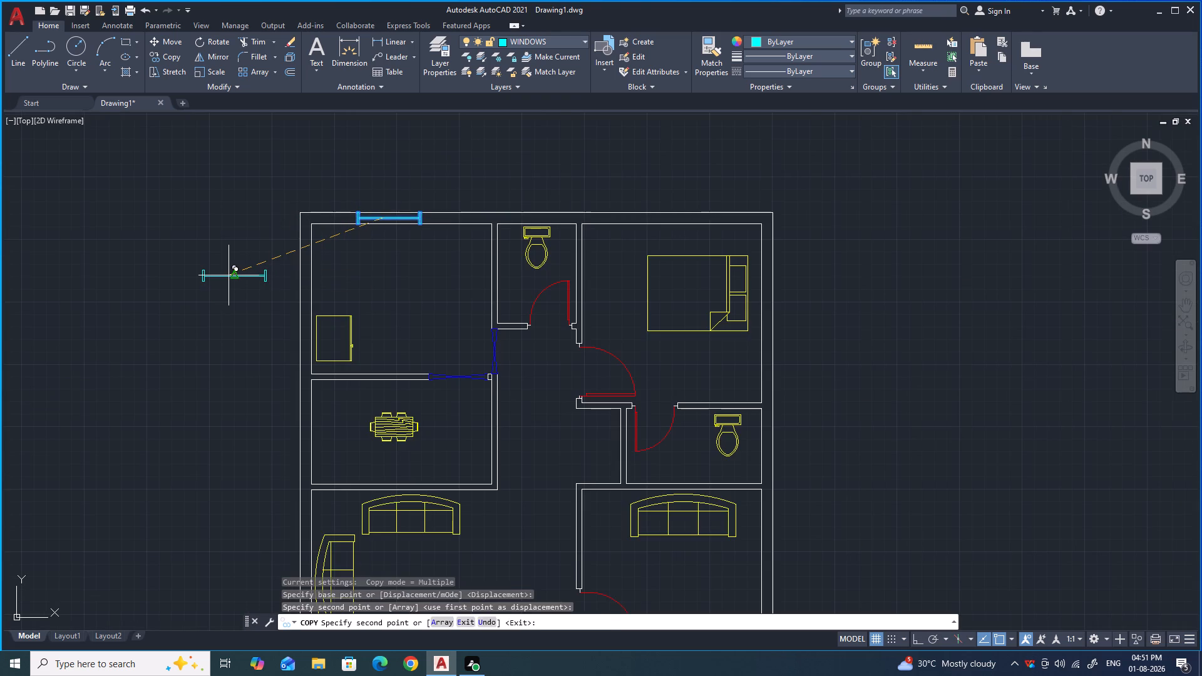
{"action": "key", "text": "Escape"}
Rotate the copied window 270° about its upper-left corner.
{"action": "left_click_drag", "start_coordinate": [220, 304], "coordinate": [213, 293]}
{"action": "left_click", "coordinate": [165, 235]}
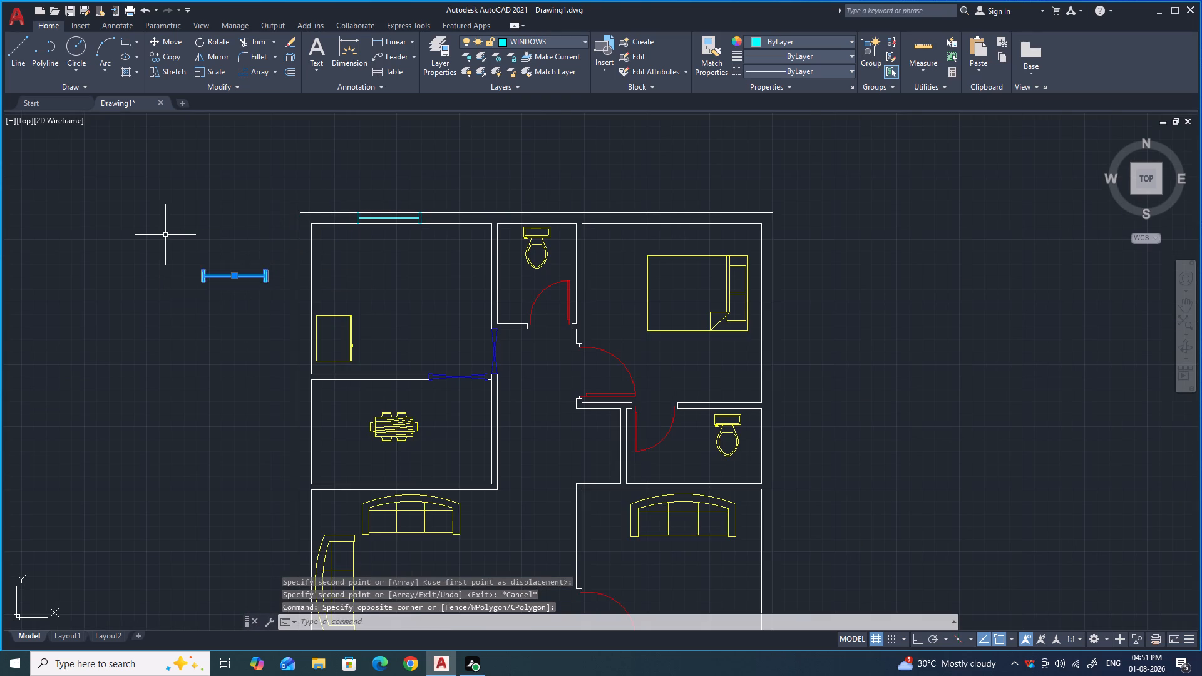
{"action": "type", "text": "RO"}
{"action": "key", "text": "Return"}
{"action": "scroll", "coordinate": [190, 272], "scroll_direction": "up", "scroll_amount": 4}
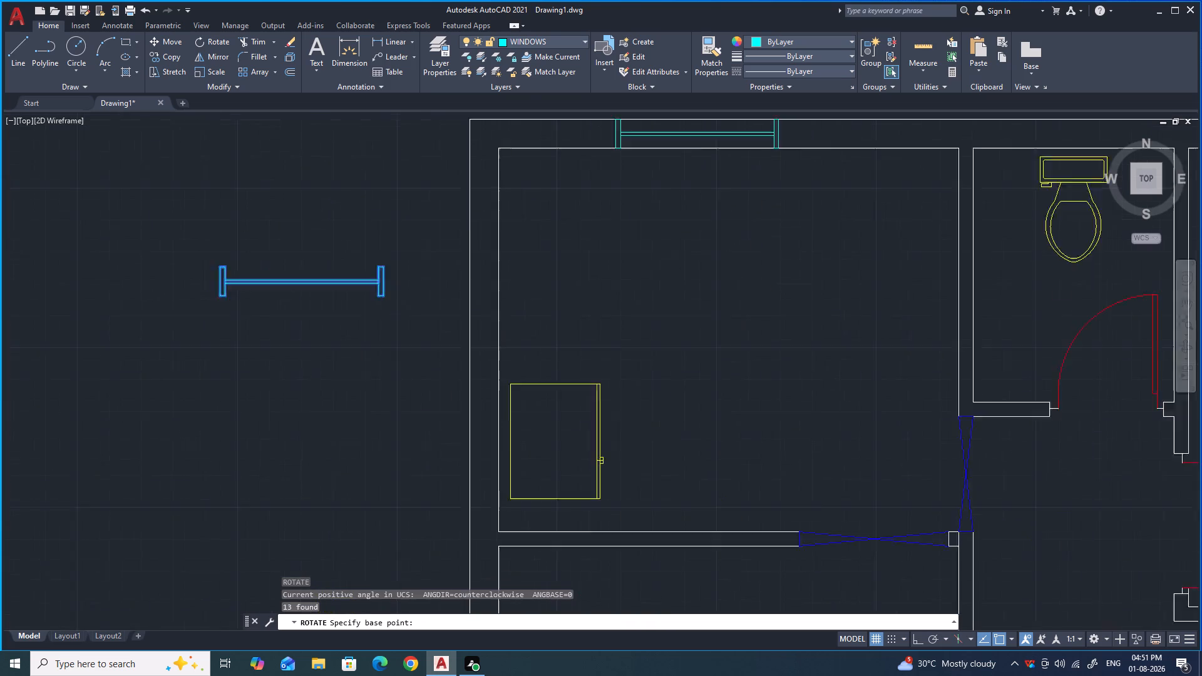
{"action": "left_click", "coordinate": [264, 259]}
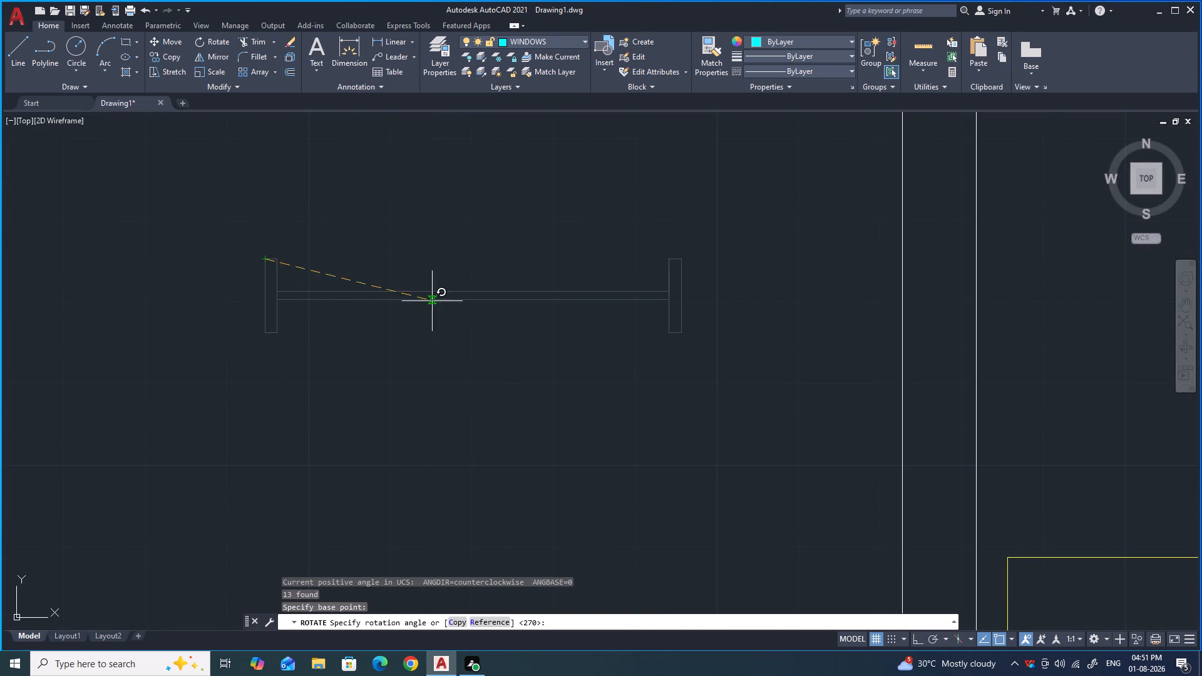
{"action": "left_click", "coordinate": [269, 480]}
Move the rotated window into the left outer wall of the upper-left room, above the yellow furniture rectangle.
{"action": "scroll", "coordinate": [376, 351], "scroll_direction": "down", "scroll_amount": 2}
{"action": "left_click_drag", "start_coordinate": [361, 521], "coordinate": [352, 500]}
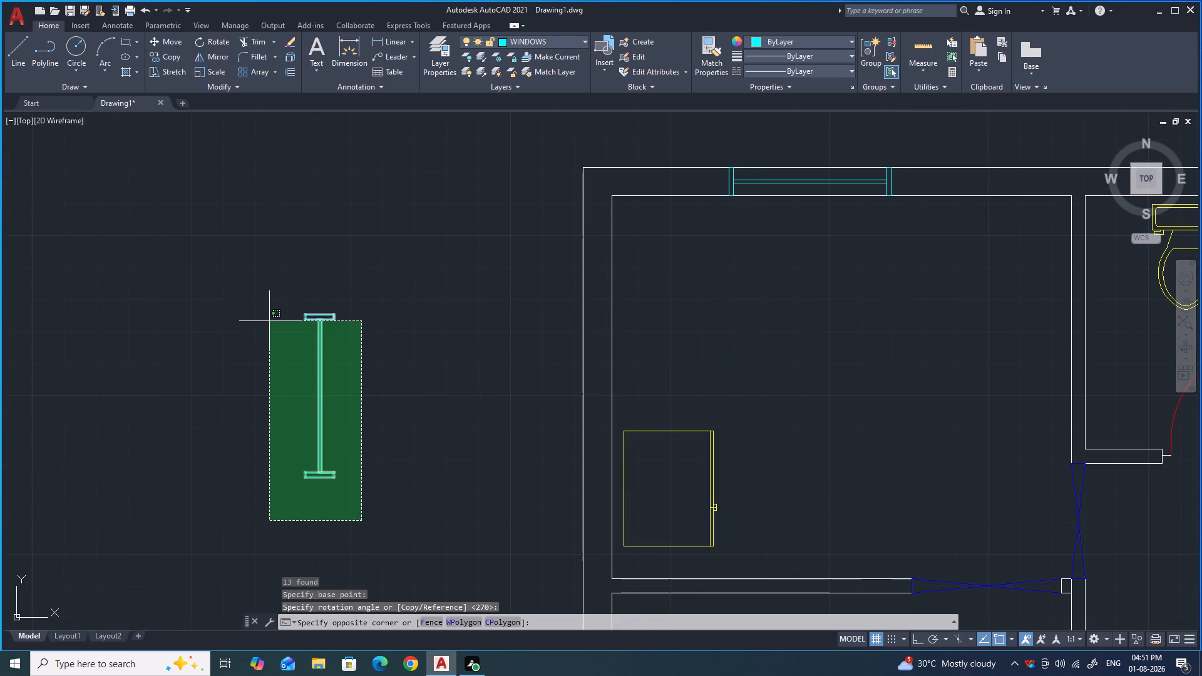
{"action": "left_click", "coordinate": [265, 289]}
{"action": "key", "text": "m"}
{"action": "key", "text": "Return"}
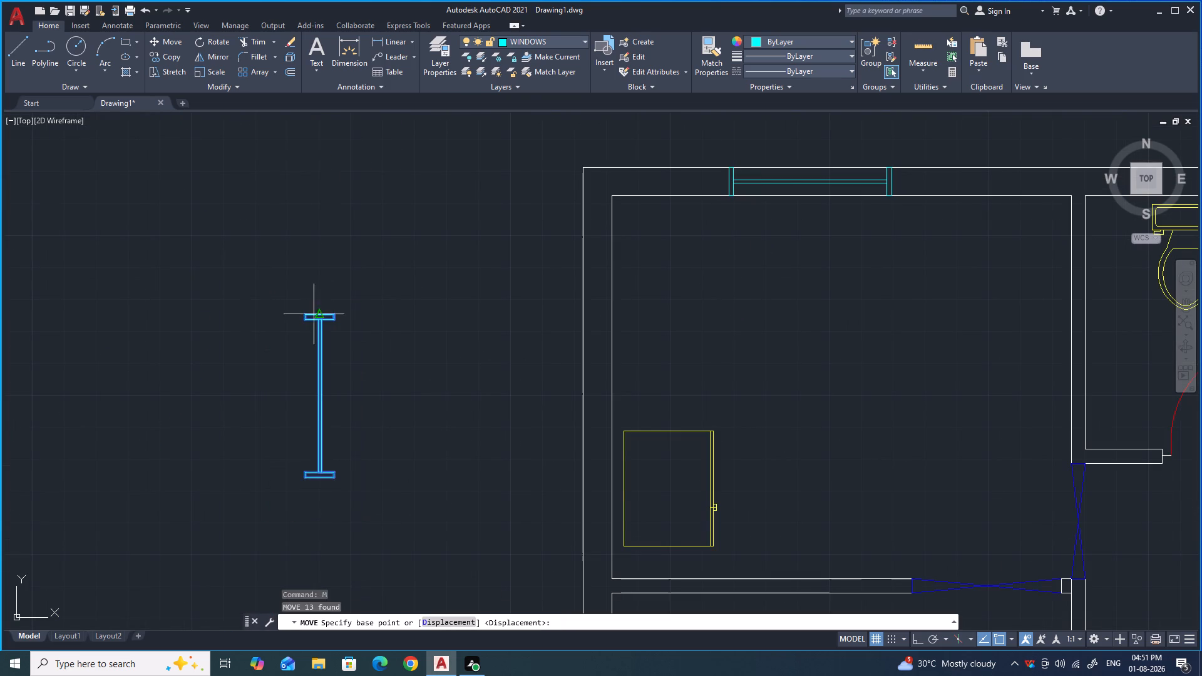
{"action": "left_click", "coordinate": [332, 313]}
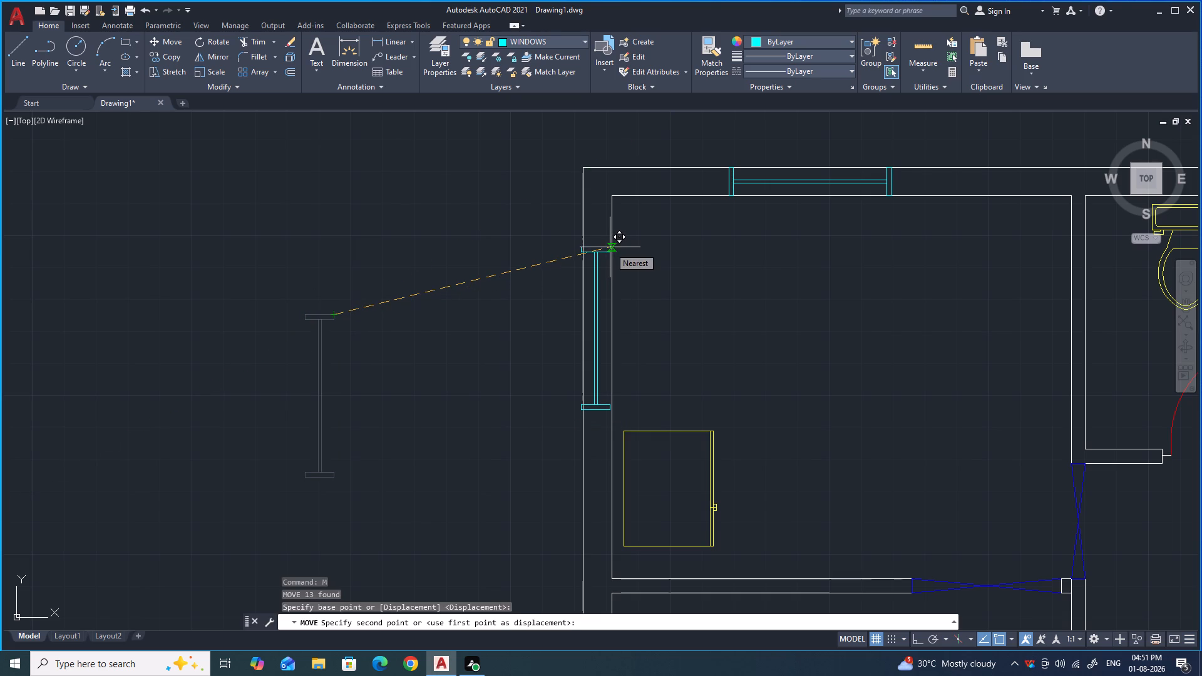
{"action": "scroll", "coordinate": [610, 247], "scroll_direction": "down", "scroll_amount": 1}
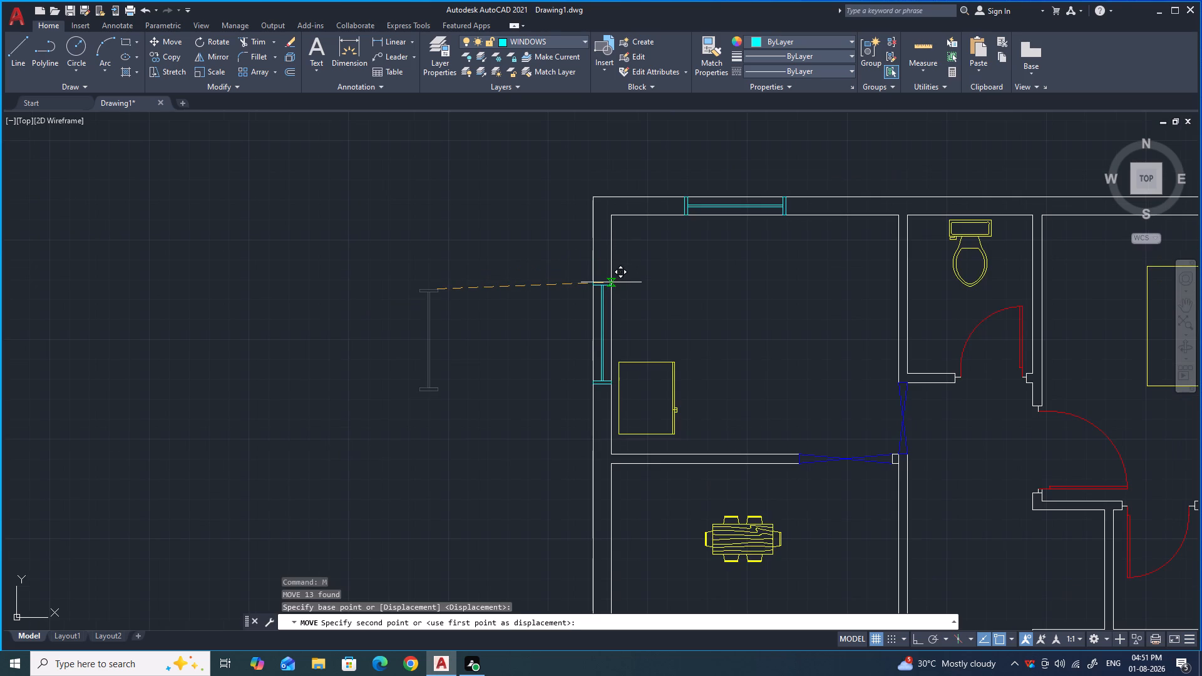
{"action": "scroll", "coordinate": [611, 282], "scroll_direction": "up", "scroll_amount": 2}
{"action": "left_click", "coordinate": [612, 288]}
Copy the left-wall window from its upper-right corner into the left outer wall of the dining room.
{"action": "scroll", "coordinate": [602, 230], "scroll_direction": "down", "scroll_amount": 2}
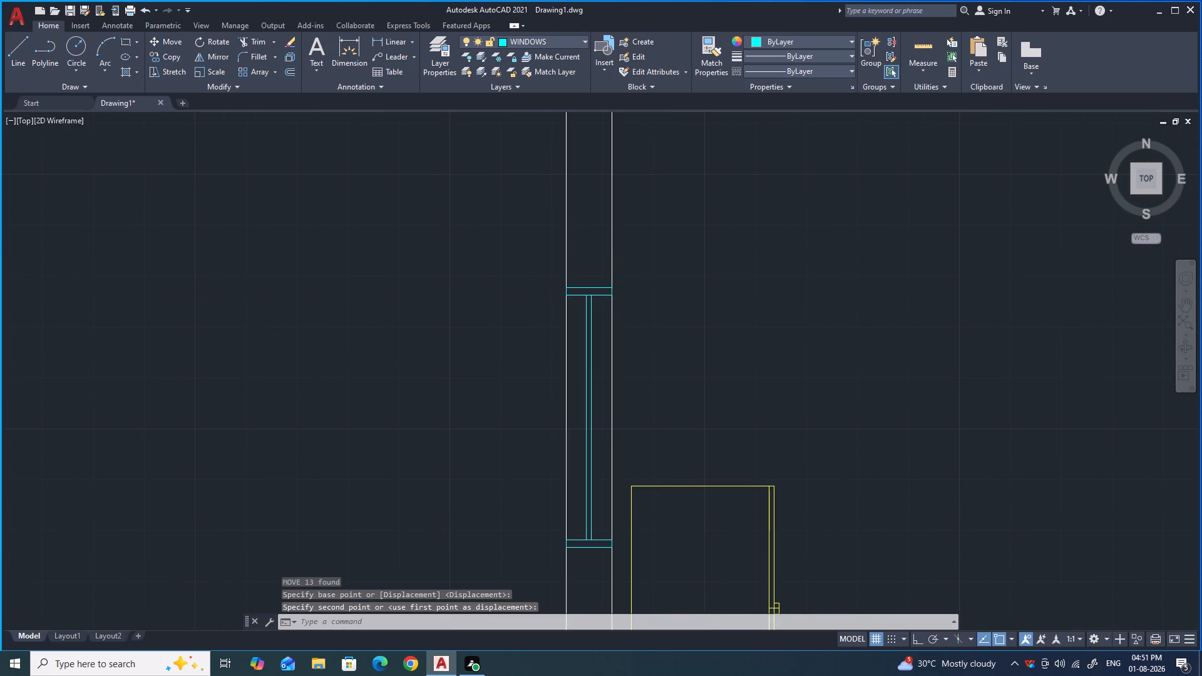
{"action": "scroll", "coordinate": [602, 230], "scroll_direction": "down", "scroll_amount": 1}
{"action": "scroll", "coordinate": [604, 288], "scroll_direction": "up", "scroll_amount": 3}
{"action": "left_click", "coordinate": [598, 292]}
{"action": "left_click", "coordinate": [583, 267]}
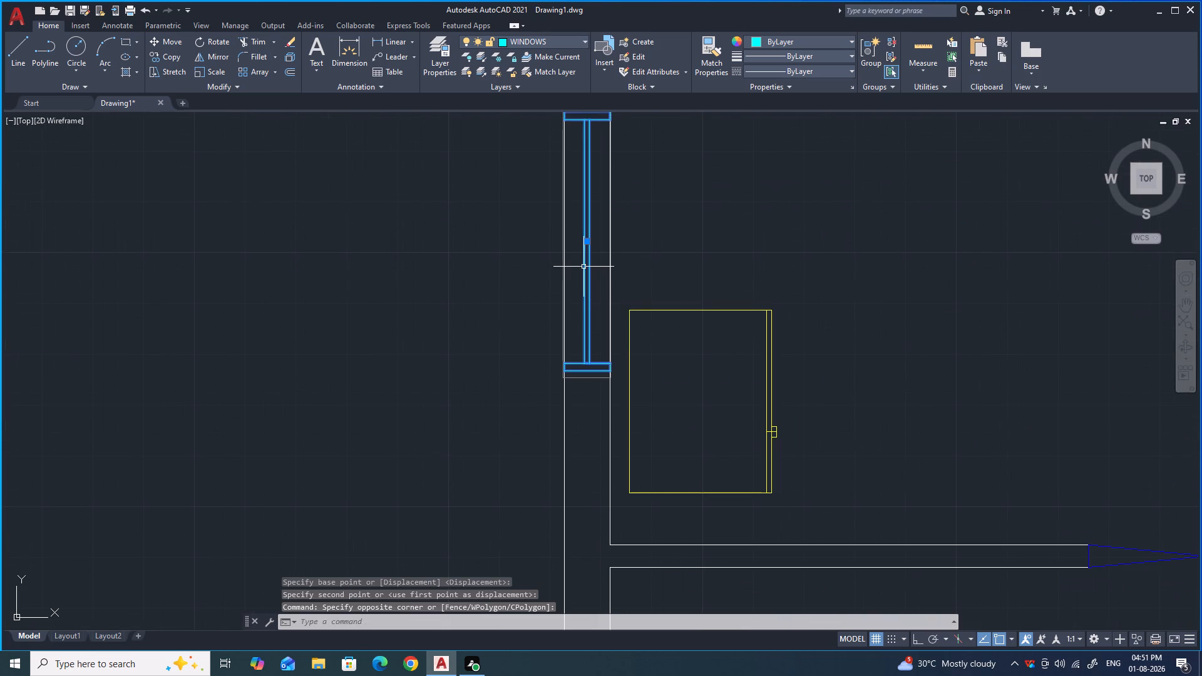
{"action": "type", "text": "CO"}
{"action": "key", "text": "Return"}
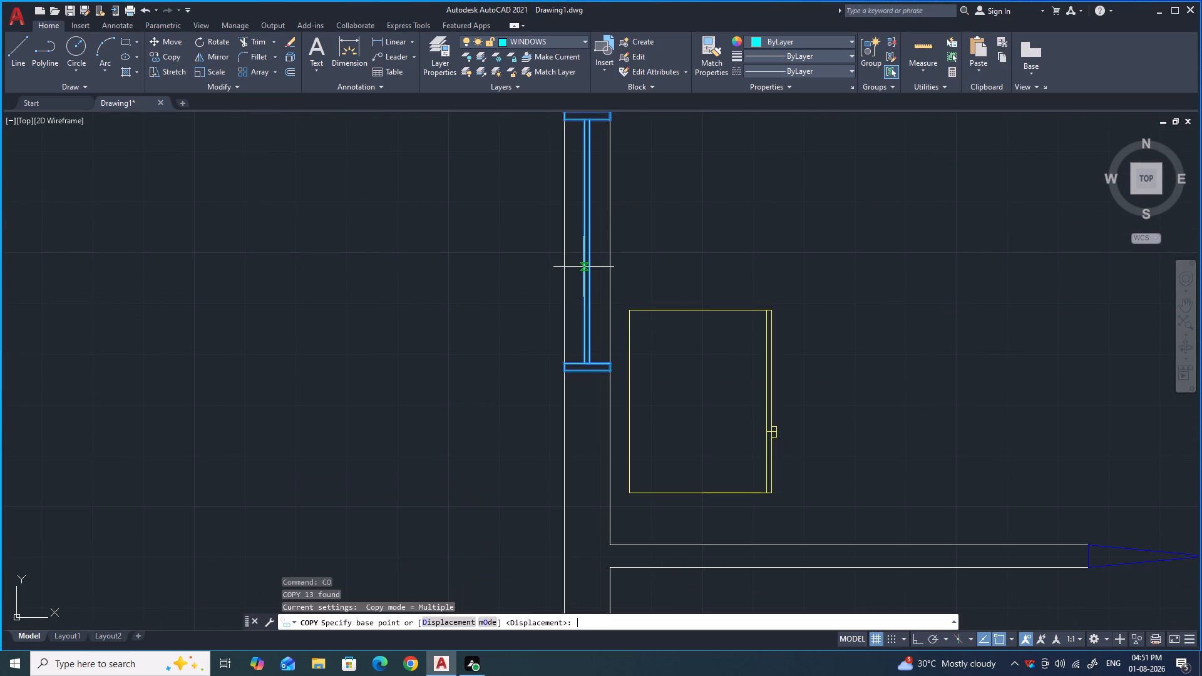
{"action": "scroll", "coordinate": [597, 192], "scroll_direction": "down", "scroll_amount": 1}
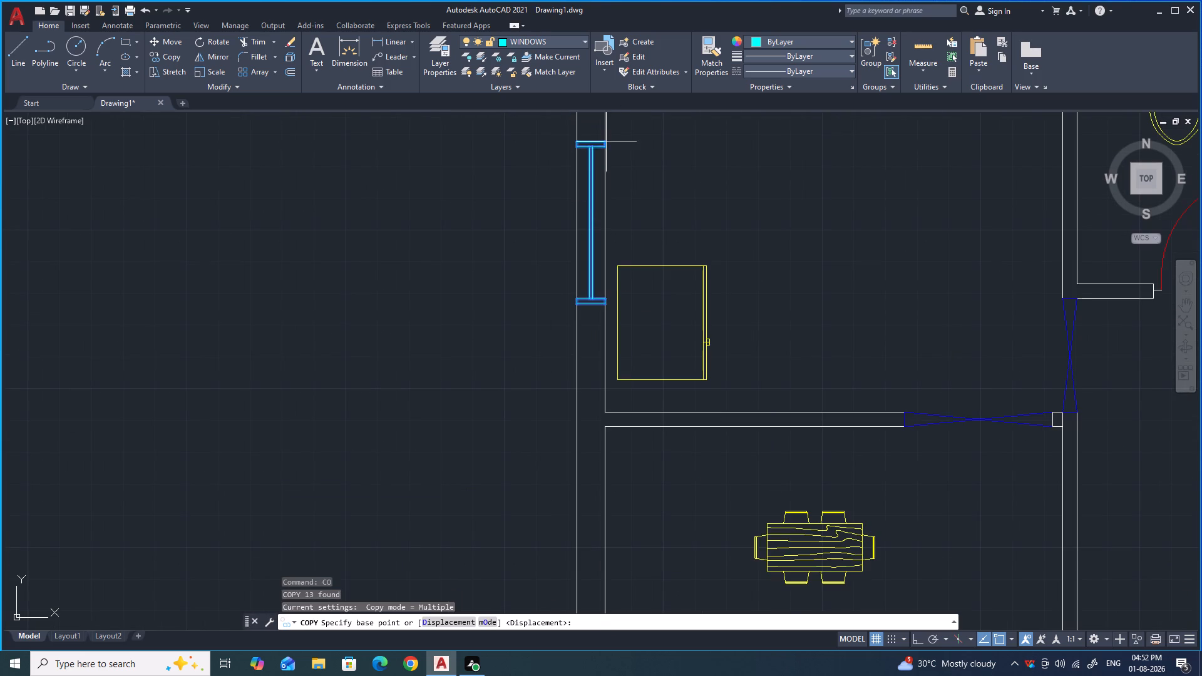
{"action": "left_click", "coordinate": [606, 141]}
{"action": "scroll", "coordinate": [600, 231], "scroll_direction": "down", "scroll_amount": 4}
{"action": "scroll", "coordinate": [598, 286], "scroll_direction": "up", "scroll_amount": 1}
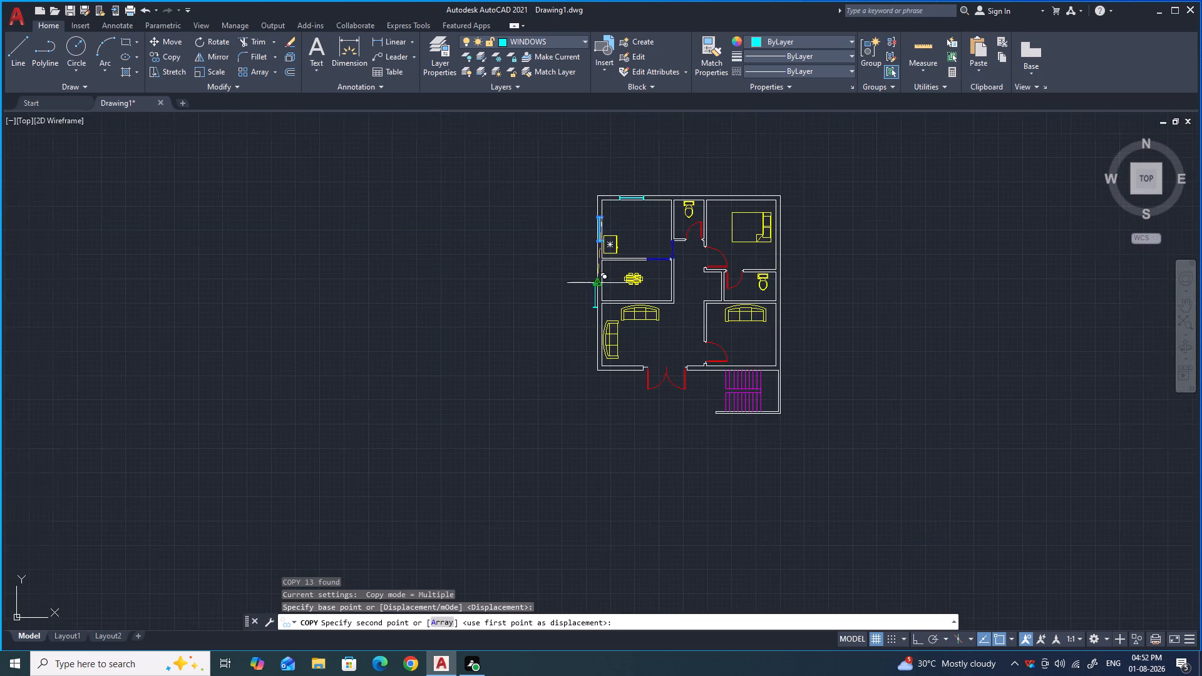
{"action": "scroll", "coordinate": [598, 286], "scroll_direction": "up", "scroll_amount": 2}
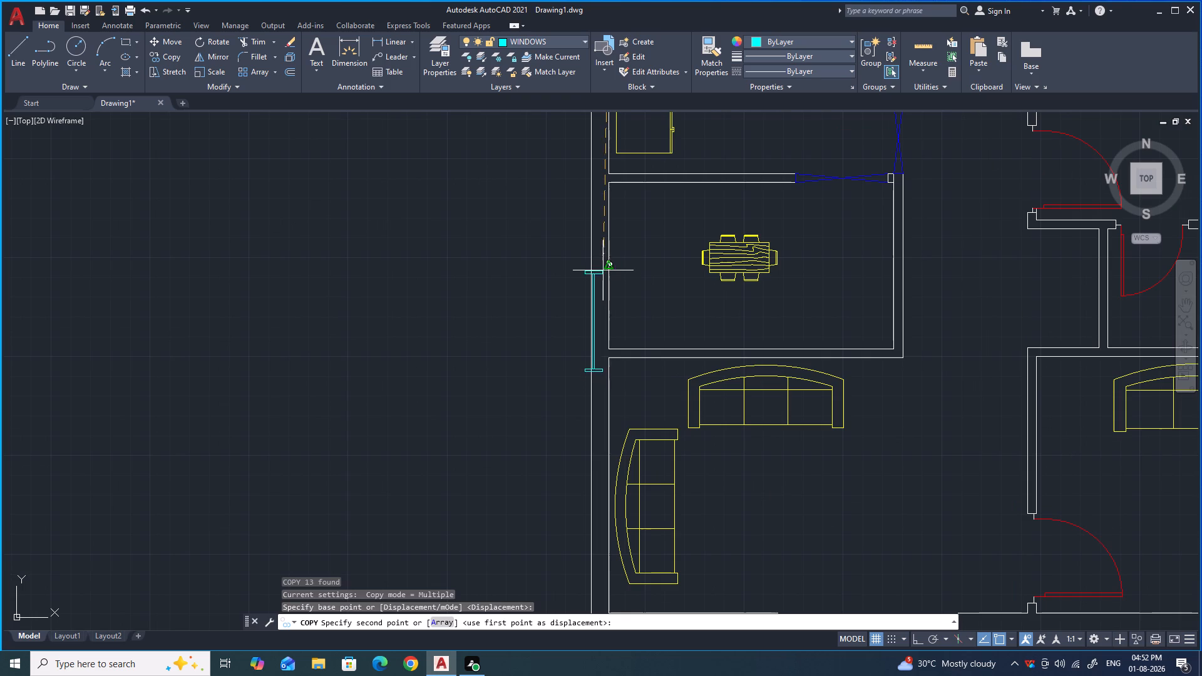
{"action": "scroll", "coordinate": [609, 238], "scroll_direction": "up", "scroll_amount": 4}
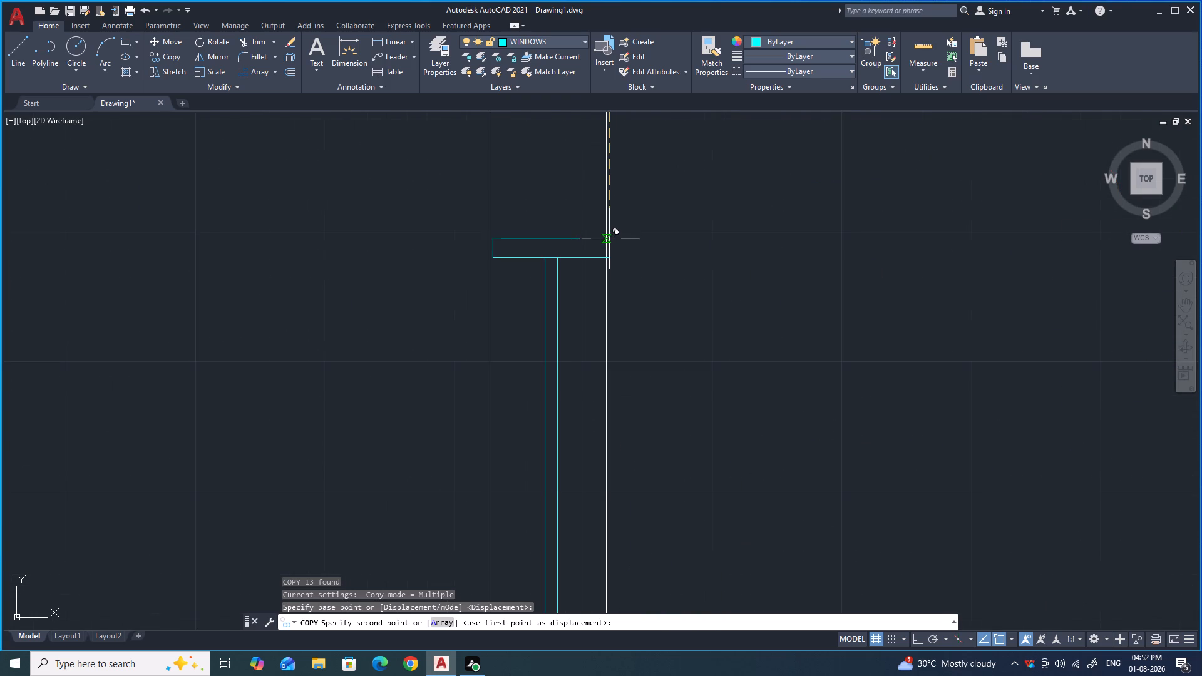
{"action": "left_click", "coordinate": [606, 229]}
Place another copy of the window in the left outer wall of the room with two sofas, and end the copying.
{"action": "scroll", "coordinate": [620, 196], "scroll_direction": "down", "scroll_amount": 4}
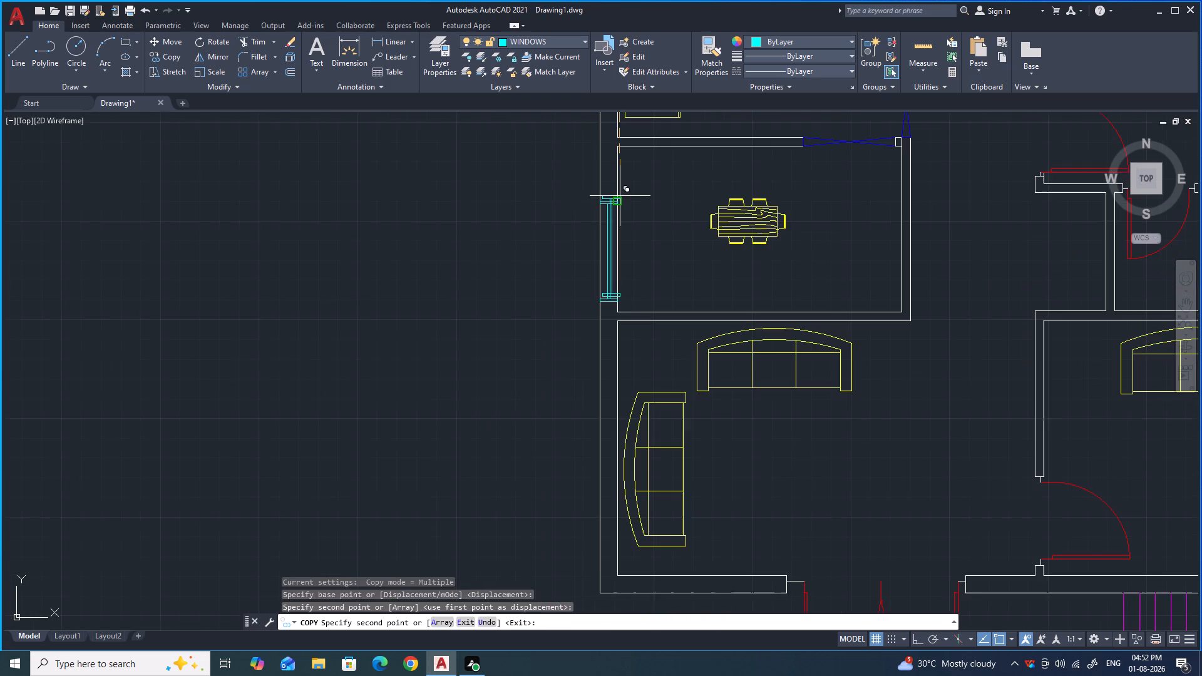
{"action": "scroll", "coordinate": [620, 196], "scroll_direction": "down", "scroll_amount": 1}
{"action": "scroll", "coordinate": [617, 311], "scroll_direction": "up", "scroll_amount": 3}
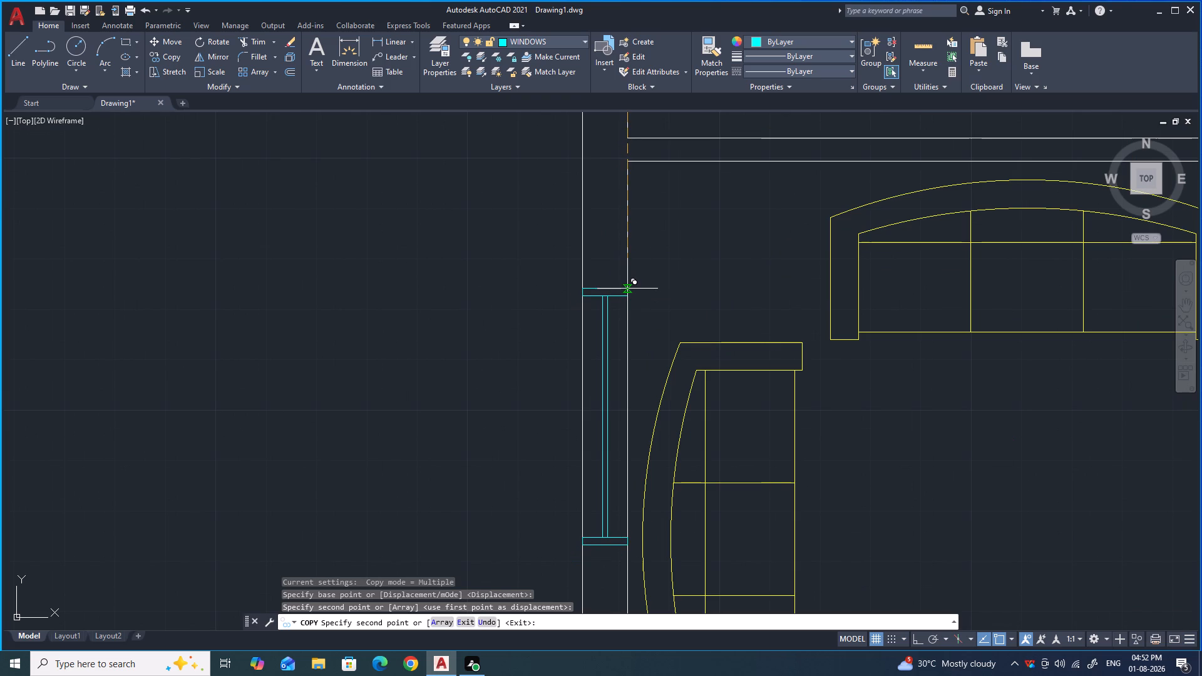
{"action": "left_click", "coordinate": [627, 289]}
{"action": "key", "text": "Escape"}
Move the dining room window slightly up along the left outer wall, using its lower-right corner as base point.
{"action": "scroll", "coordinate": [622, 299], "scroll_direction": "down", "scroll_amount": 4}
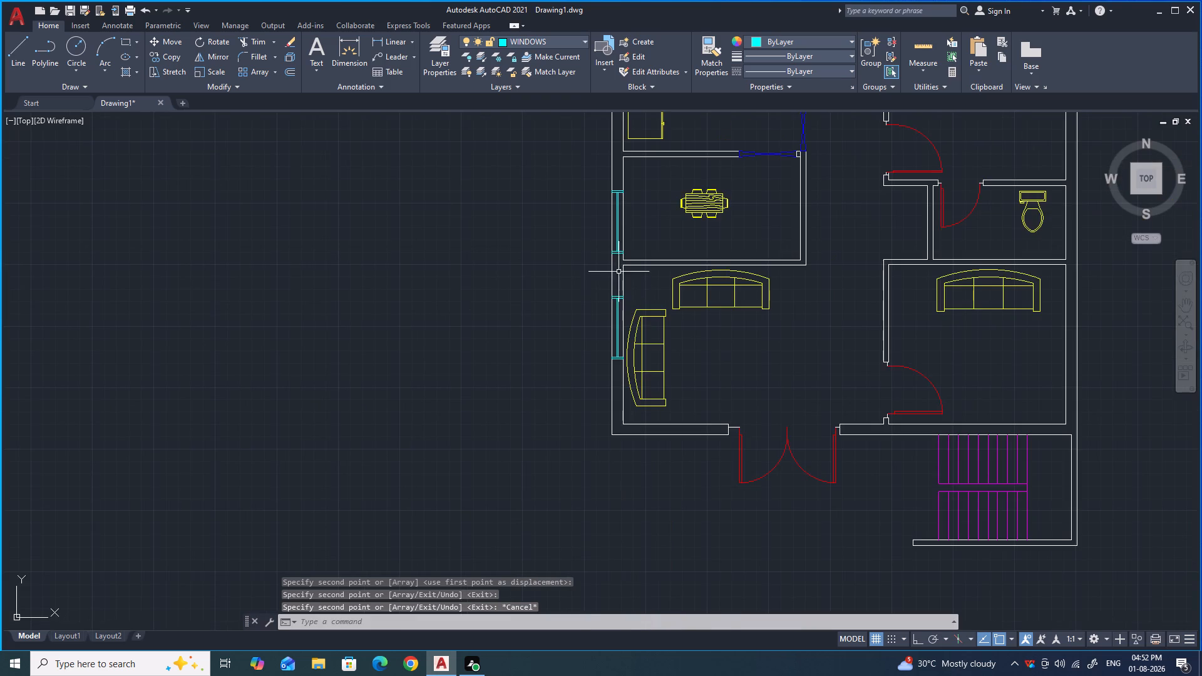
{"action": "scroll", "coordinate": [619, 212], "scroll_direction": "up", "scroll_amount": 2}
{"action": "left_click", "coordinate": [623, 213]}
{"action": "left_click", "coordinate": [612, 170]}
{"action": "key", "text": "m"}
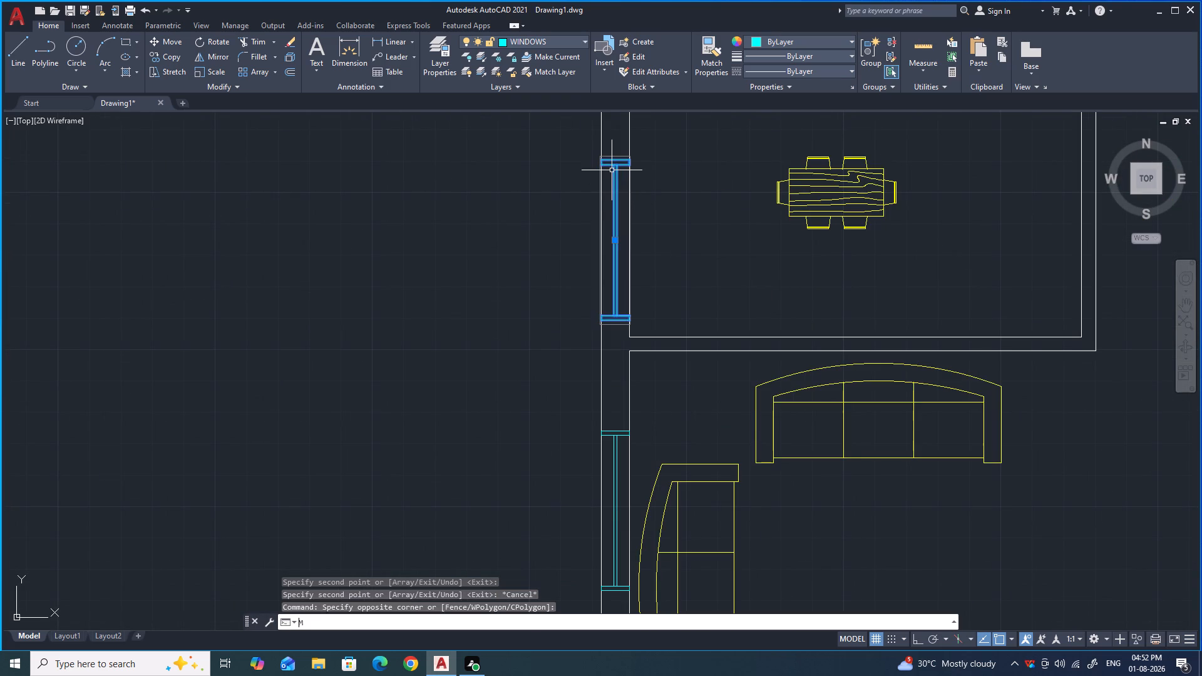
{"action": "key", "text": "Return"}
{"action": "scroll", "coordinate": [629, 312], "scroll_direction": "up", "scroll_amount": 5}
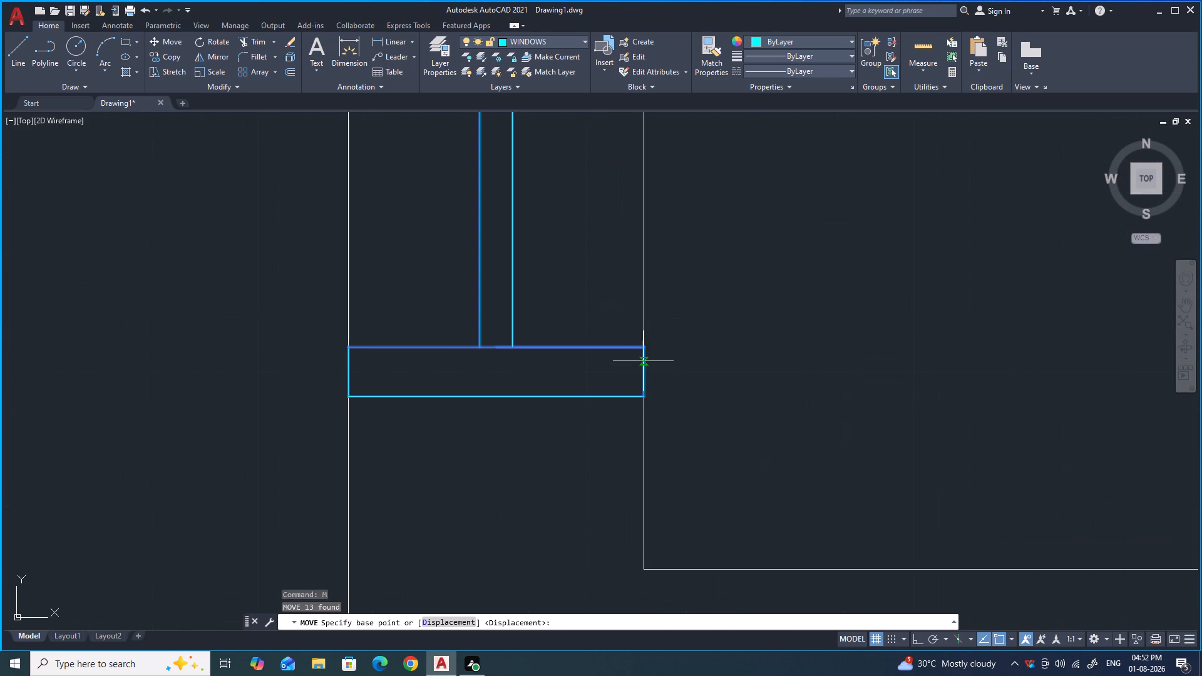
{"action": "left_click", "coordinate": [642, 397]}
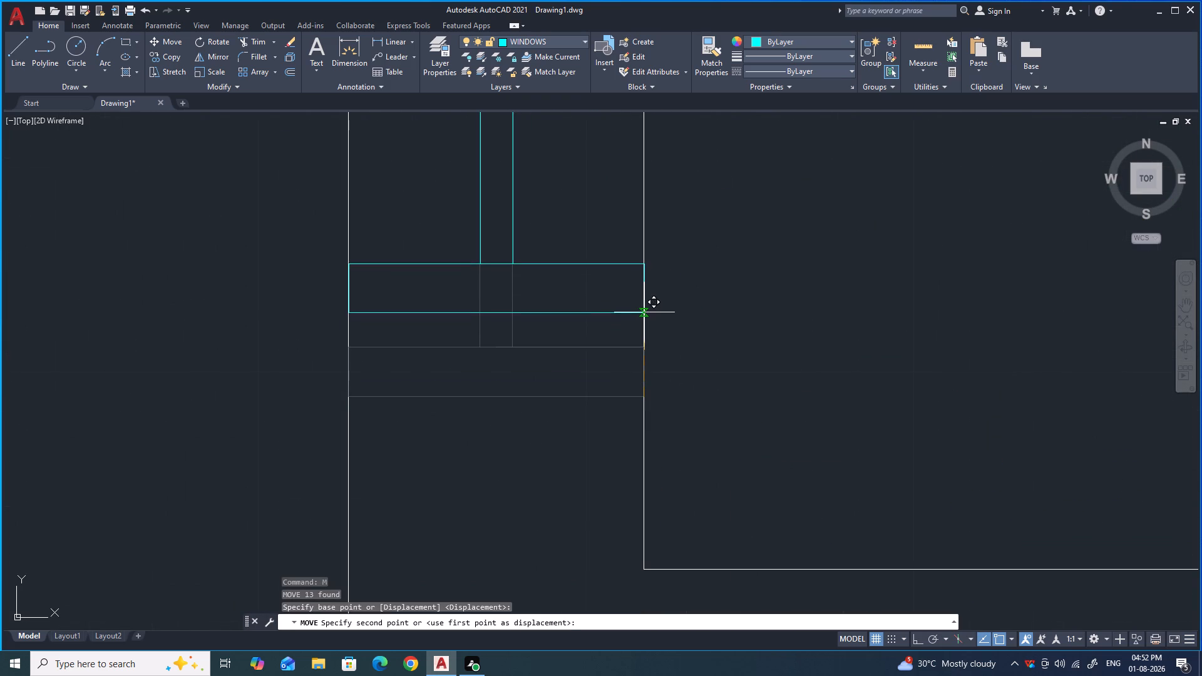
{"action": "left_click", "coordinate": [644, 307]}
Move the lowest left-wall window down along the wall so it sits beside the vertical sofa.
{"action": "scroll", "coordinate": [660, 321], "scroll_direction": "down", "scroll_amount": 8}
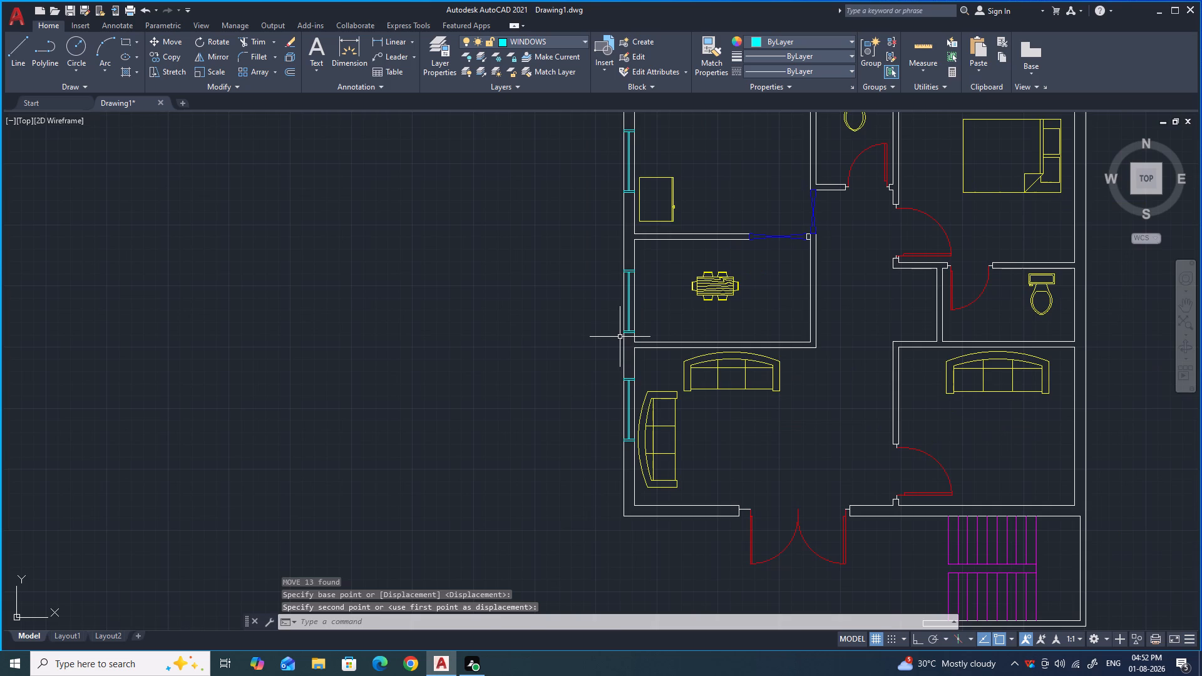
{"action": "scroll", "coordinate": [573, 307], "scroll_direction": "down", "scroll_amount": 1}
{"action": "scroll", "coordinate": [609, 362], "scroll_direction": "up", "scroll_amount": 2}
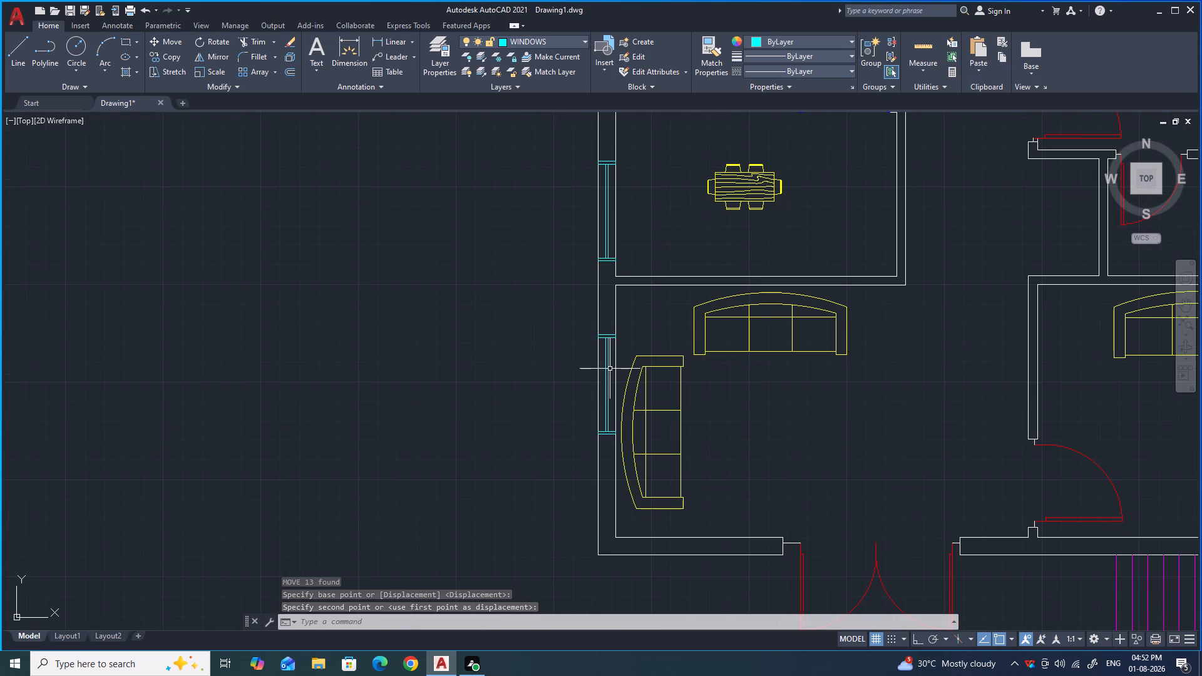
{"action": "left_click", "coordinate": [610, 369]}
{"action": "left_click", "coordinate": [606, 350]}
{"action": "key", "text": "m"}
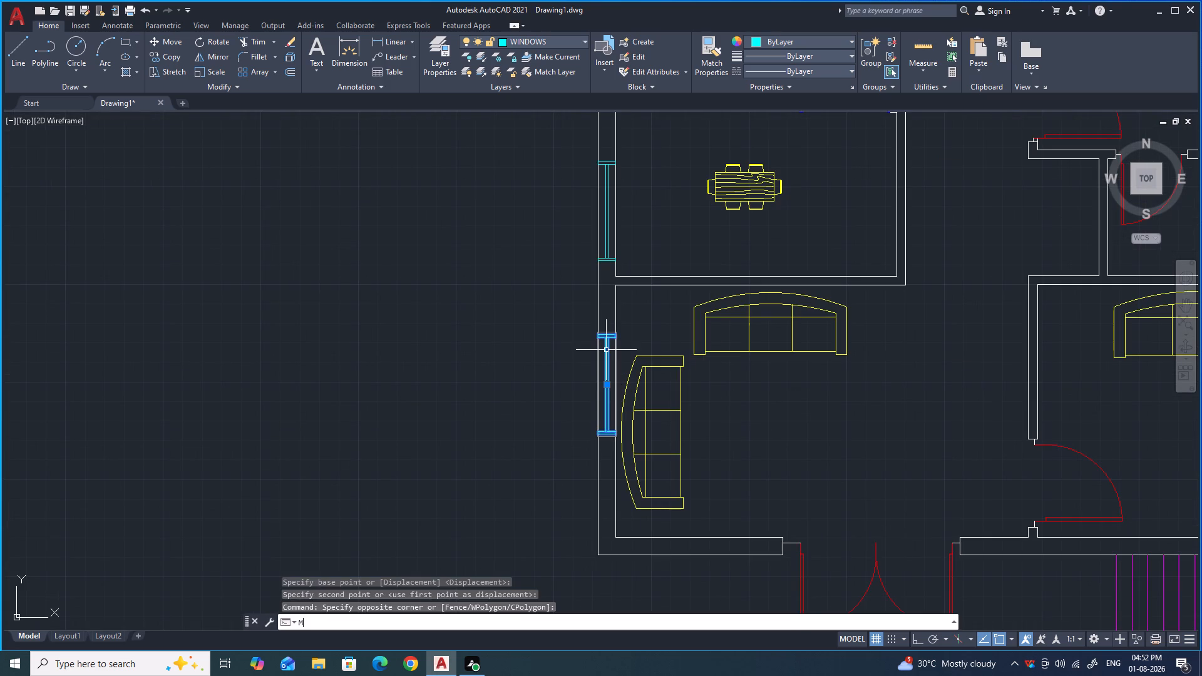
{"action": "key", "text": "Return"}
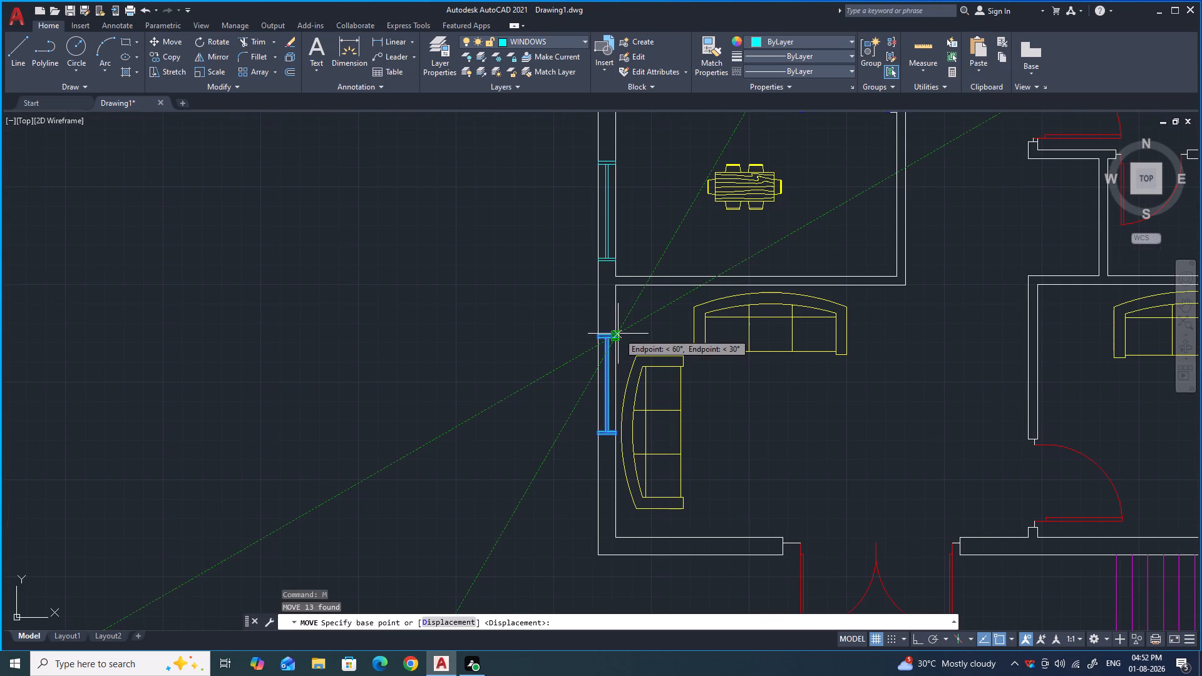
{"action": "left_click", "coordinate": [618, 334]}
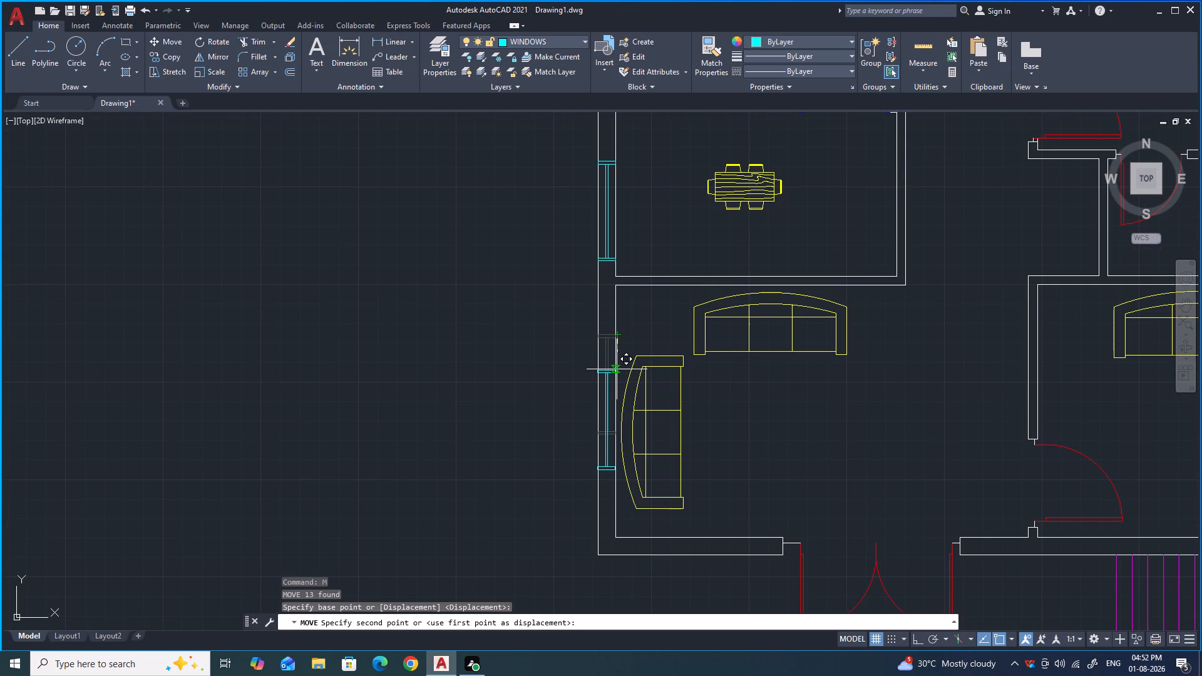
{"action": "left_click", "coordinate": [617, 369]}
Move the window beside the vertical sofa by its upper-right corner onto the wall's inner line.
{"action": "scroll", "coordinate": [612, 376], "scroll_direction": "up", "scroll_amount": 4}
{"action": "left_click_drag", "start_coordinate": [612, 376], "coordinate": [608, 366]}
{"action": "left_click", "coordinate": [583, 320]}
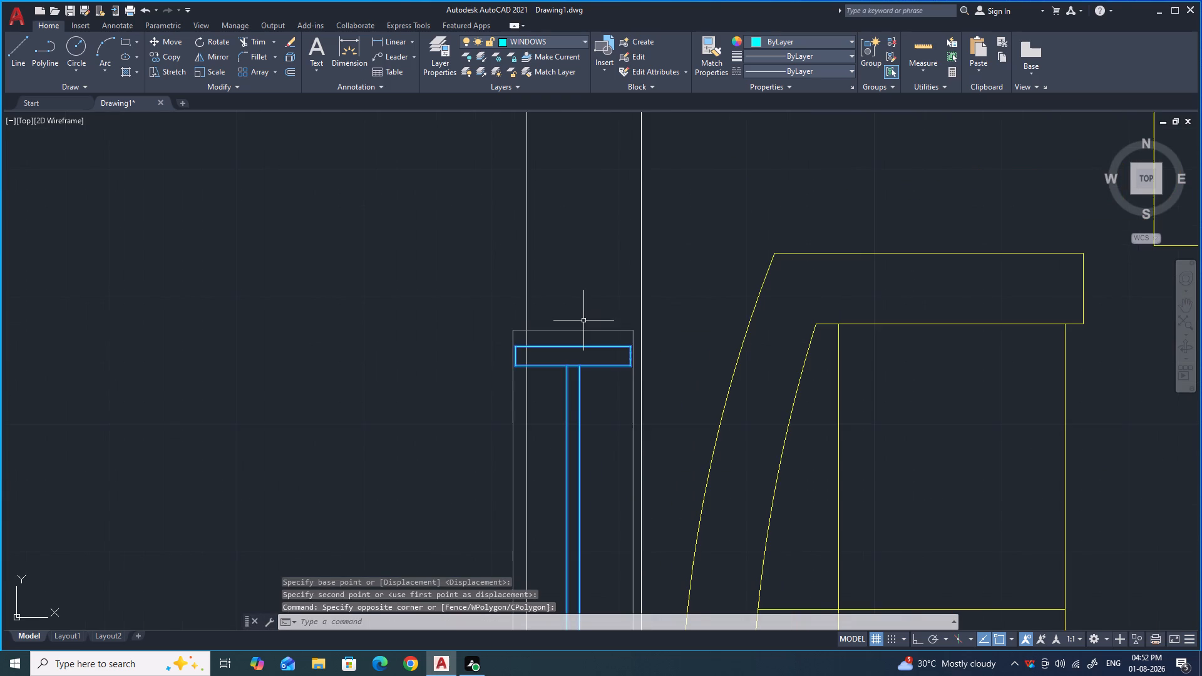
{"action": "key", "text": "m"}
{"action": "key", "text": "Return"}
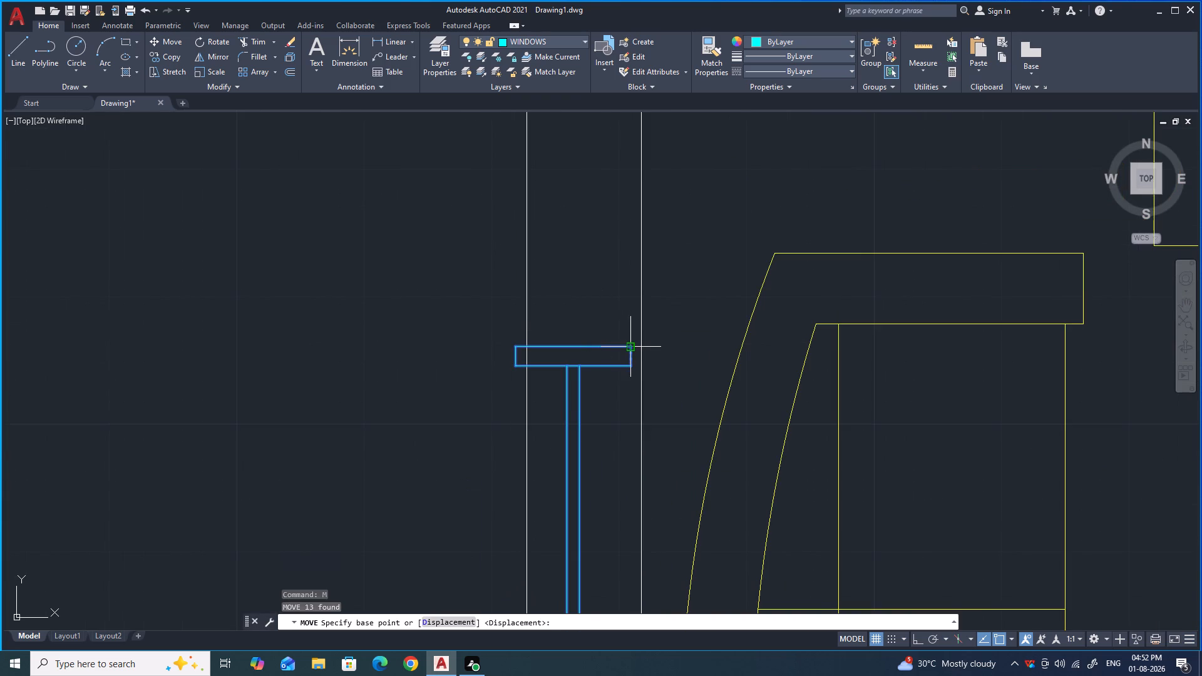
{"action": "left_click", "coordinate": [634, 347]}
{"action": "left_click", "coordinate": [639, 347]}
Draw a 2' horizontal line with Ortho on in the empty space outside the plan's right wall.
{"action": "scroll", "coordinate": [600, 322], "scroll_direction": "down", "scroll_amount": 3}
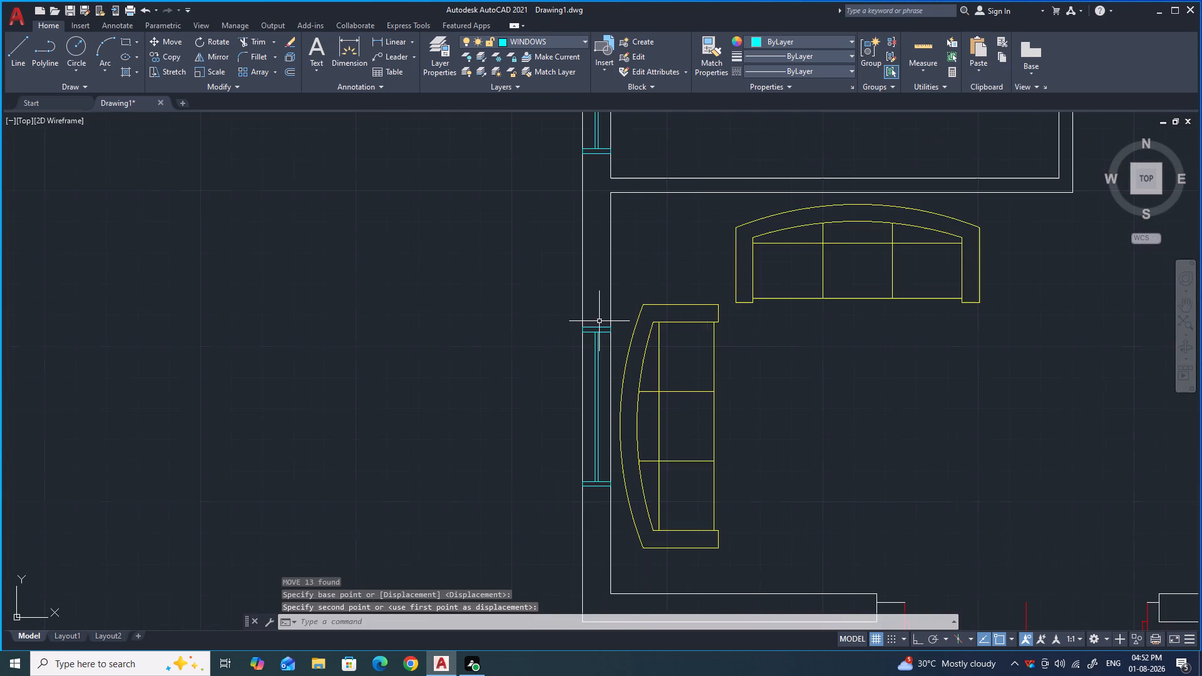
{"action": "scroll", "coordinate": [593, 319], "scroll_direction": "down", "scroll_amount": 3}
{"action": "scroll", "coordinate": [539, 319], "scroll_direction": "down", "scroll_amount": 1}
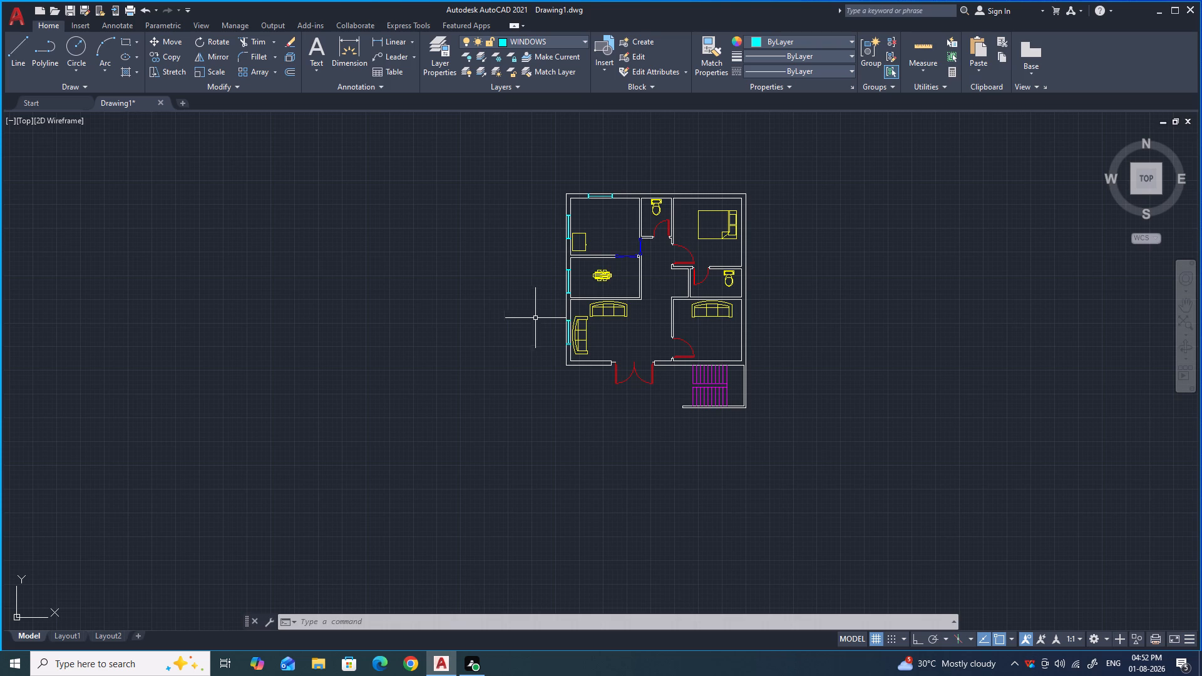
{"action": "scroll", "coordinate": [533, 314], "scroll_direction": "down", "scroll_amount": 1}
{"action": "scroll", "coordinate": [725, 280], "scroll_direction": "up", "scroll_amount": 2}
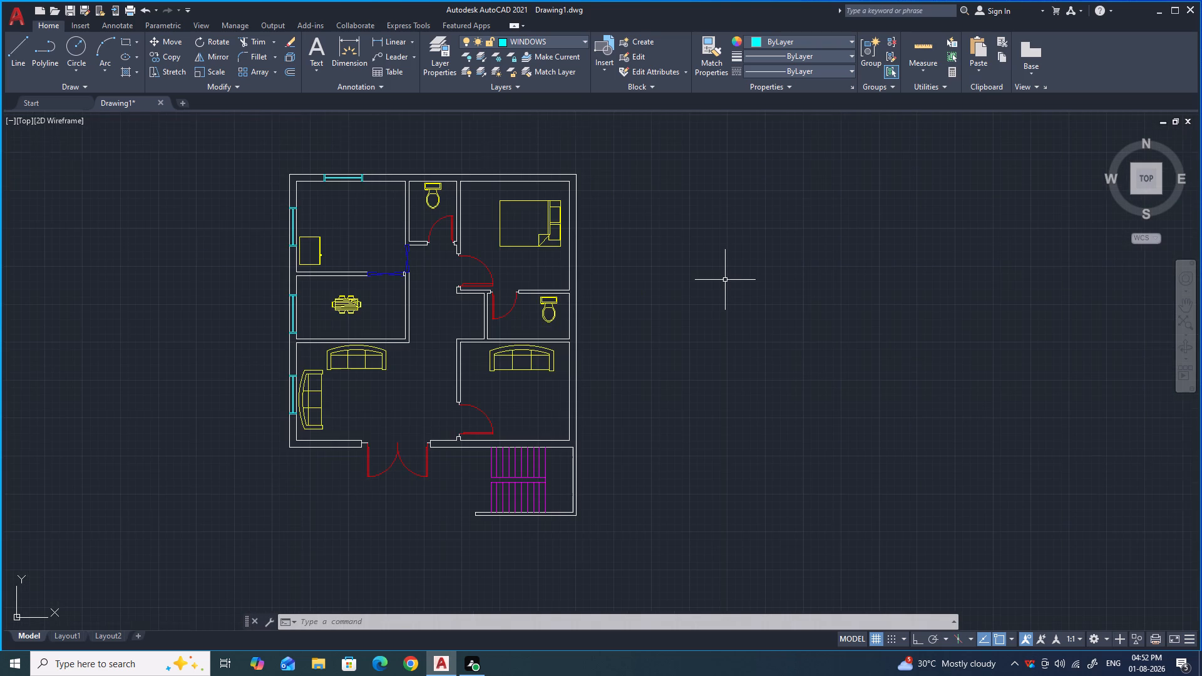
{"action": "key", "text": "l"}
{"action": "key", "text": "Return"}
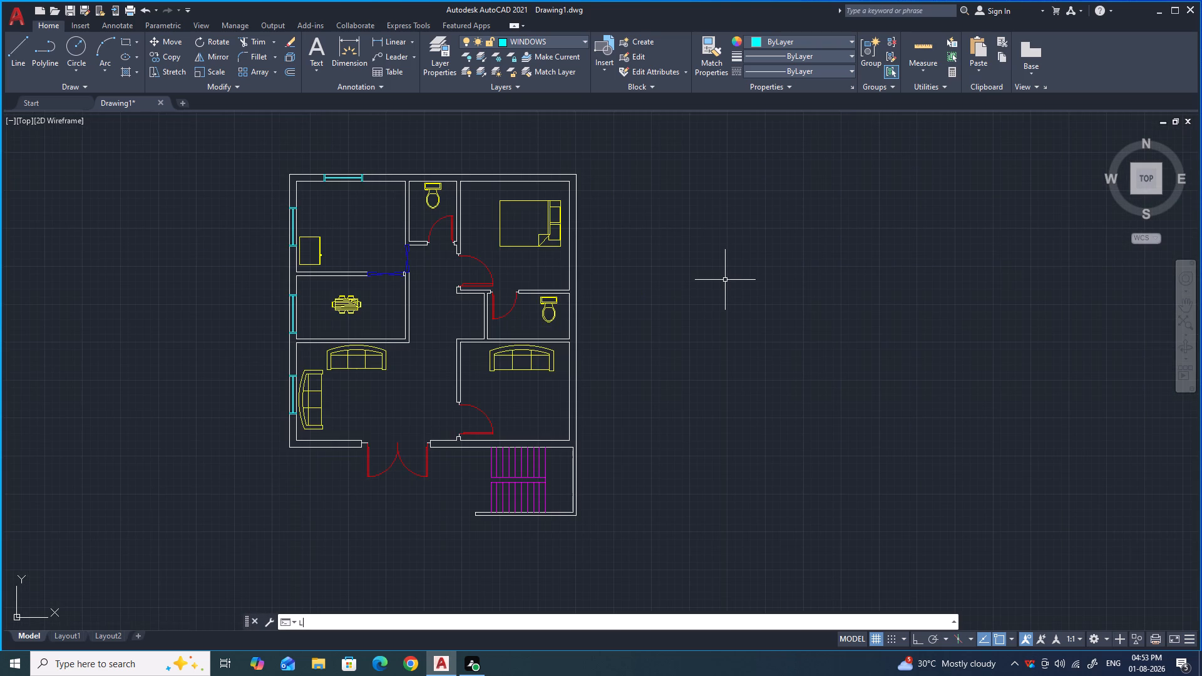
{"action": "scroll", "coordinate": [581, 344], "scroll_direction": "up", "scroll_amount": 3}
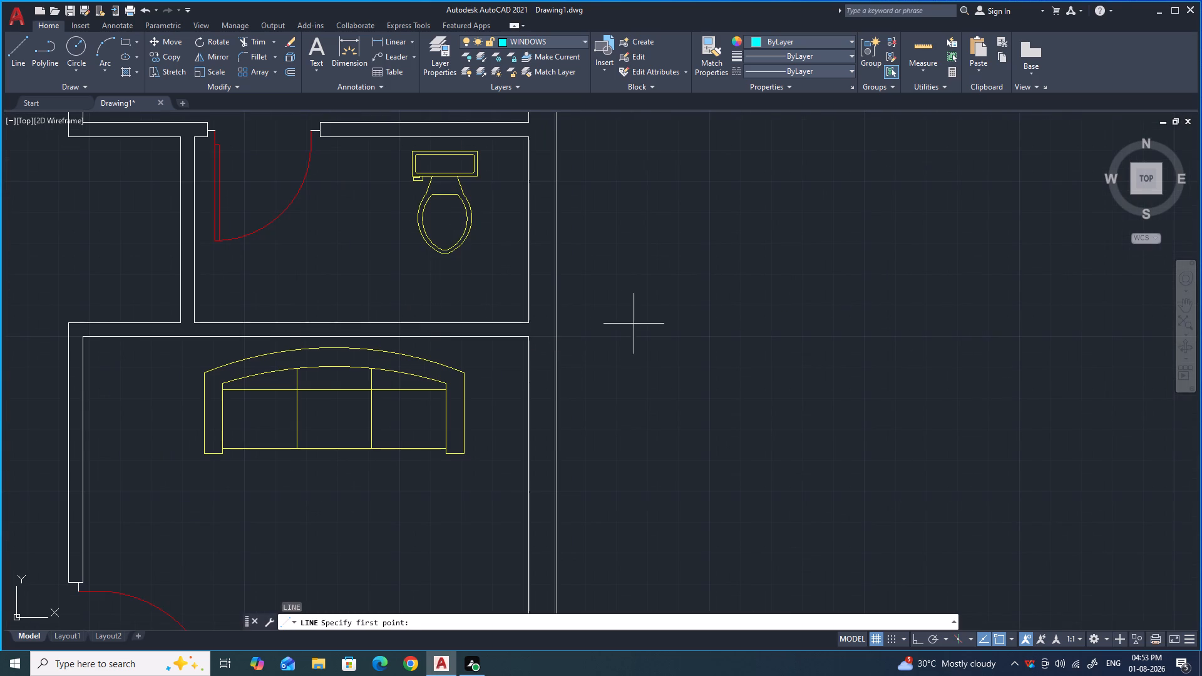
{"action": "left_click", "coordinate": [727, 320]}
{"action": "key", "text": "F8"}
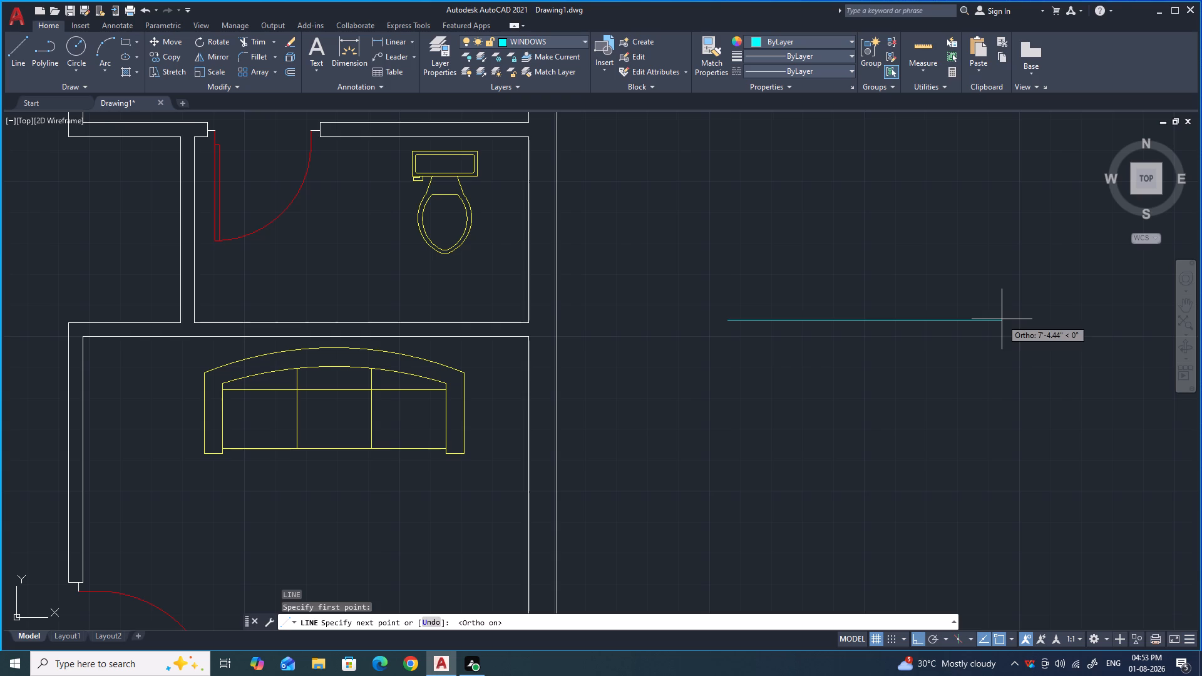
{"action": "key", "text": "2"}
{"action": "key", "text": "Return"}
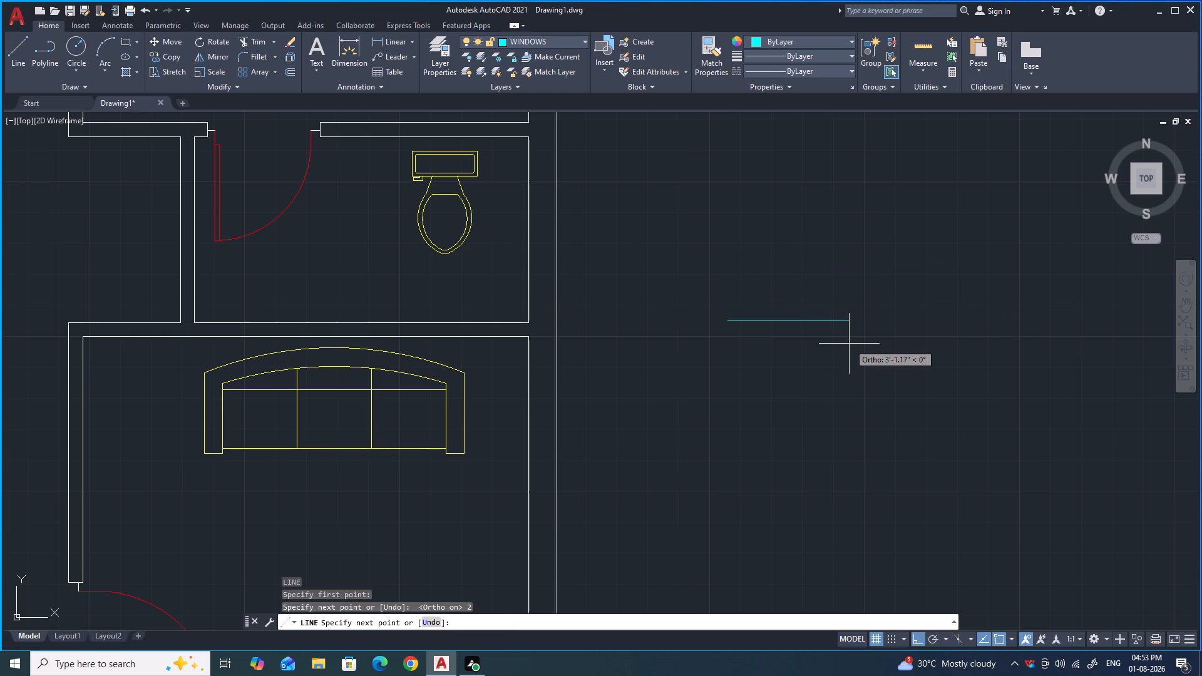
{"action": "key", "text": "ctrl+z"}
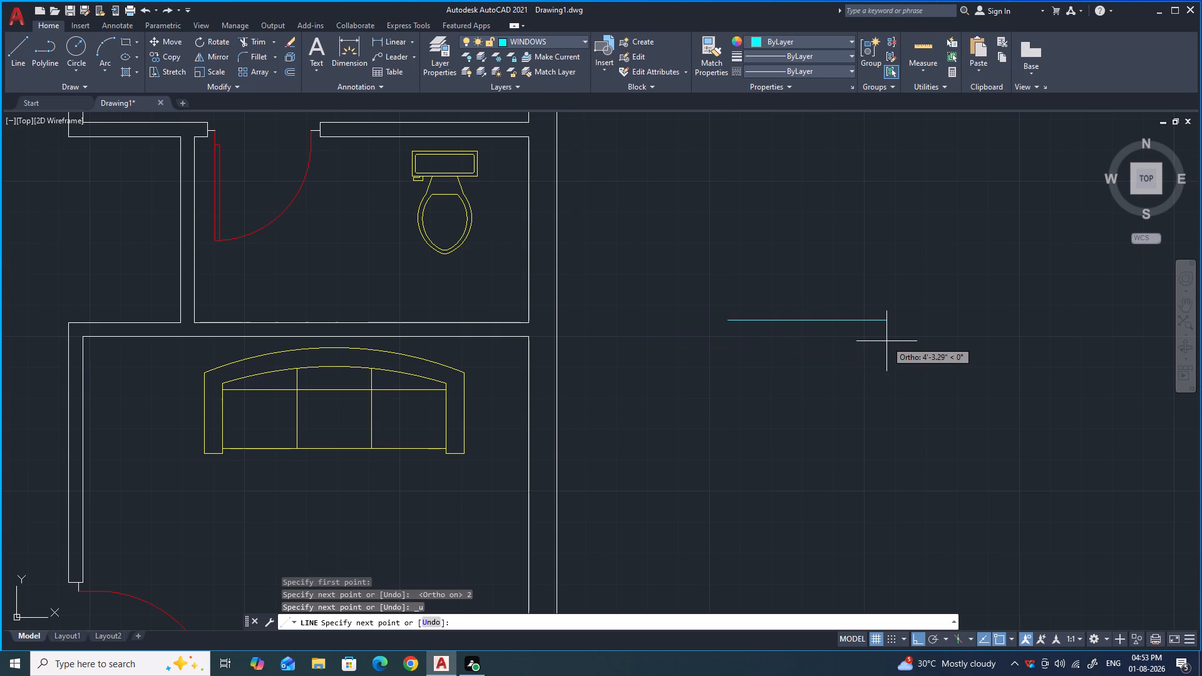
{"action": "type", "text": "2'"}
{"action": "key", "text": "Return"}
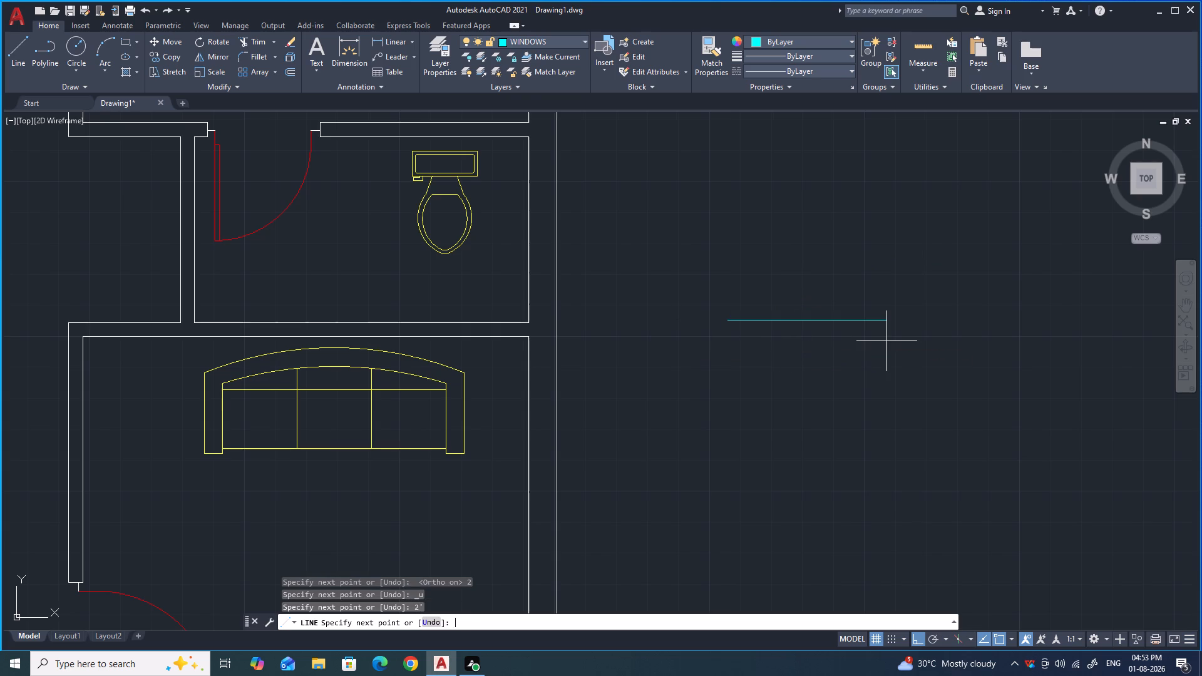
From the 2' line's right end, draw a segment 4.5" up and 9" back down as the window's end line.
{"action": "type", "text": "4.5"}
{"action": "key", "text": "Return"}
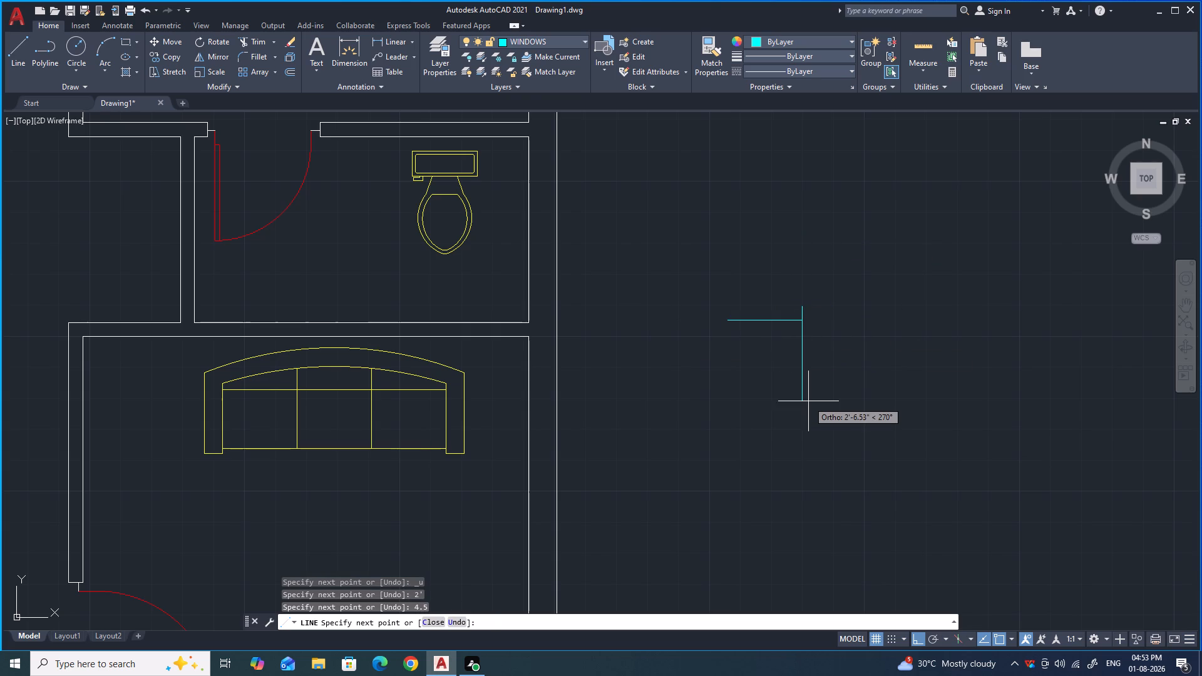
{"action": "key", "text": "9"}
{"action": "key", "text": "Return"}
{"action": "key", "text": "Escape"}
From the 2' line's left end, draw a segment 4.5" up and 9" back down as the opposite end line.
{"action": "scroll", "coordinate": [737, 315], "scroll_direction": "up", "scroll_amount": 2}
{"action": "key", "text": "l"}
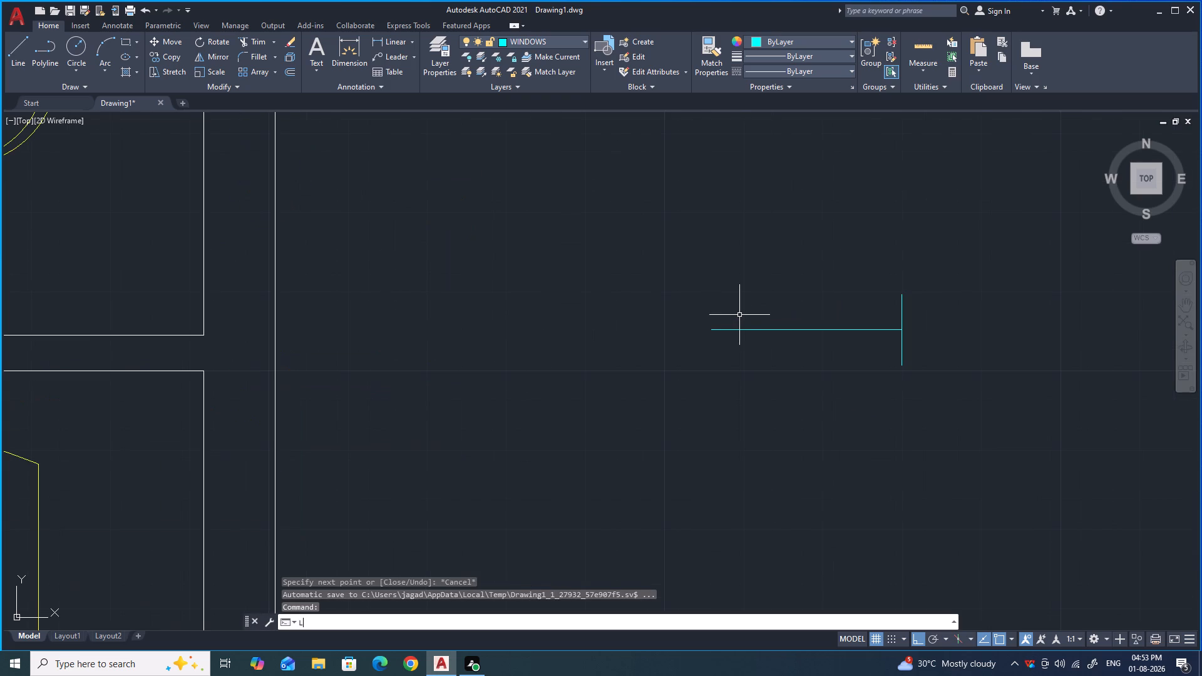
{"action": "key", "text": "Return"}
{"action": "left_click", "coordinate": [711, 329]}
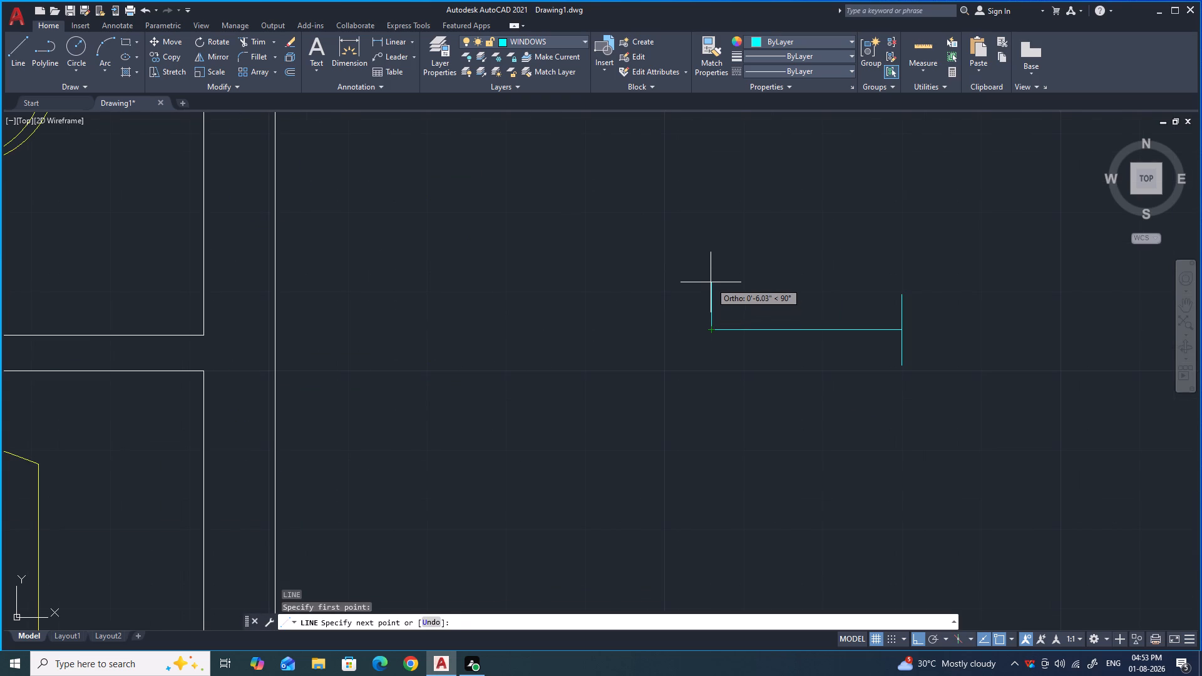
{"action": "type", "text": "4.5"}
{"action": "key", "text": "Return"}
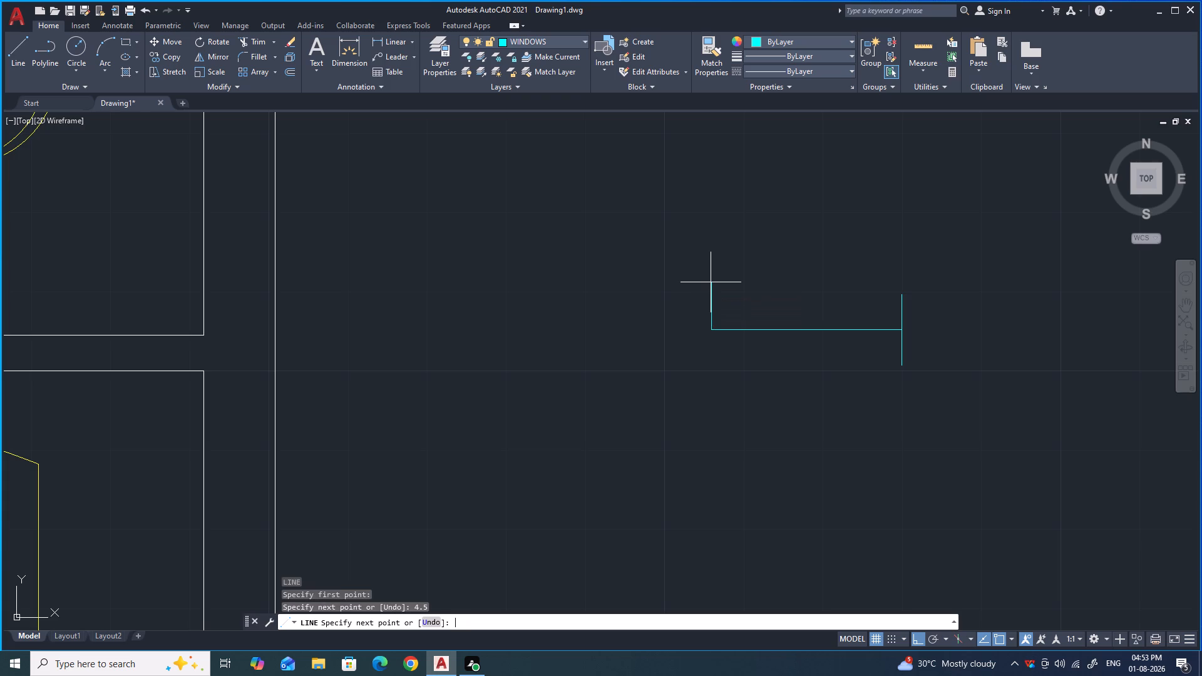
{"action": "key", "text": "9"}
{"action": "key", "text": "Return"}
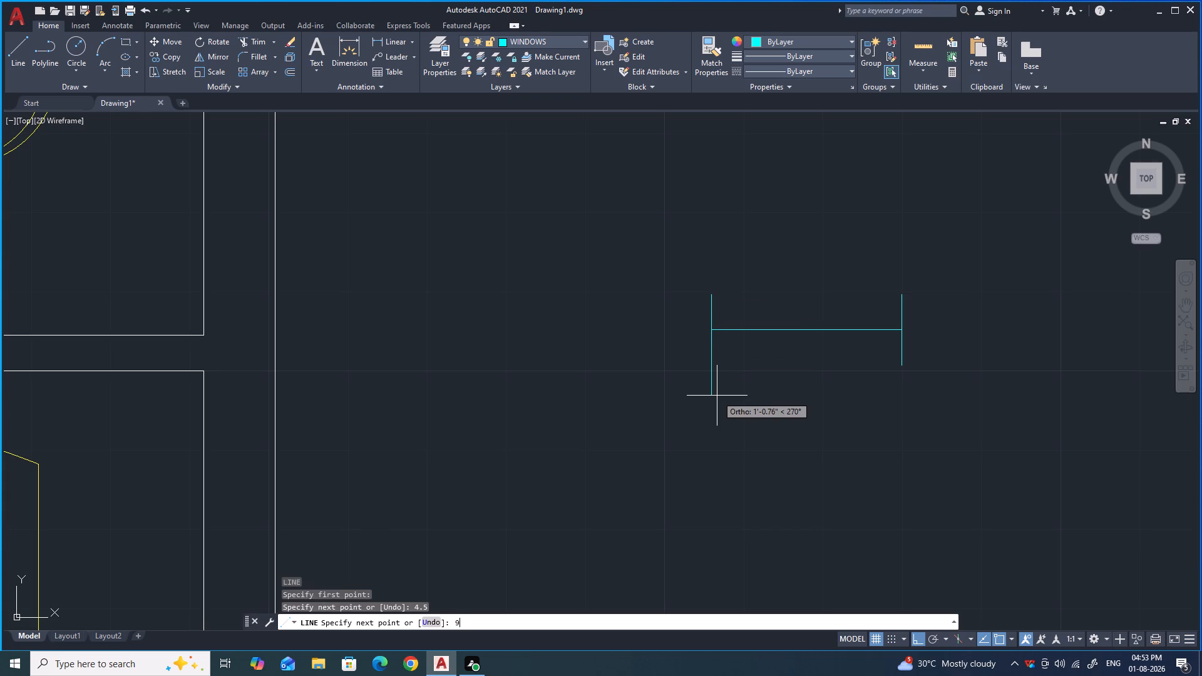
Offset the 2' horizontal window line by 0.5" to both its upper and lower sides.
{"action": "key", "text": "Escape"}
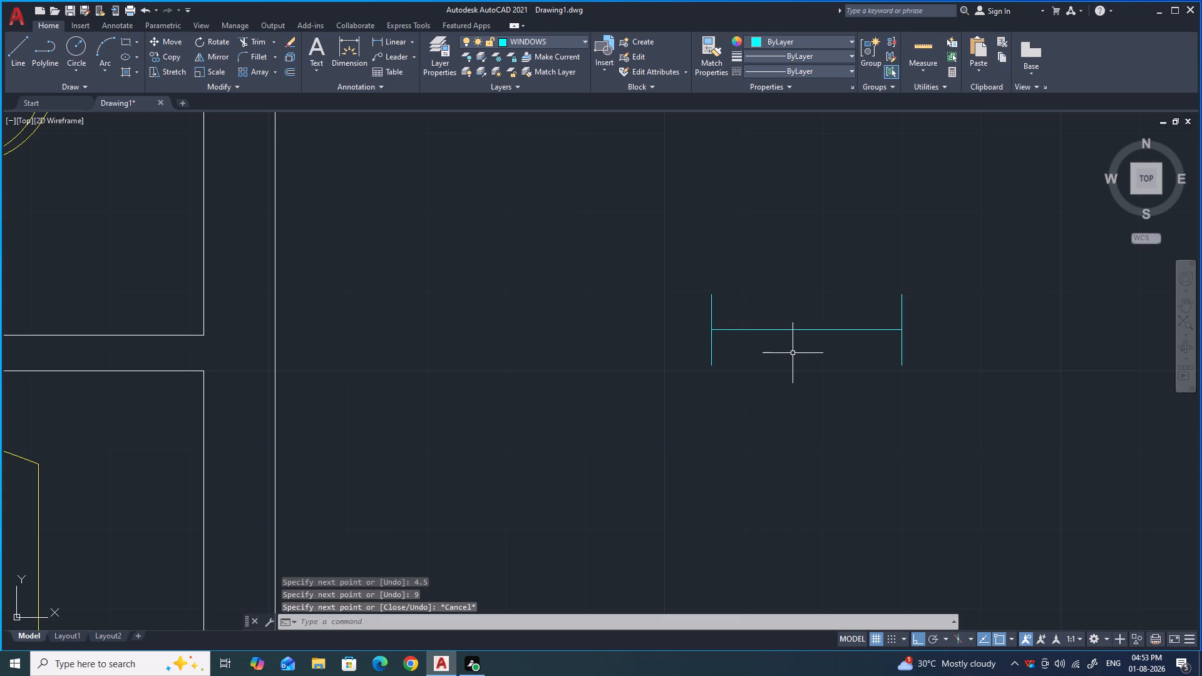
{"action": "key", "text": "o"}
{"action": "key", "text": "Return"}
{"action": "type", "text": "0.5"}
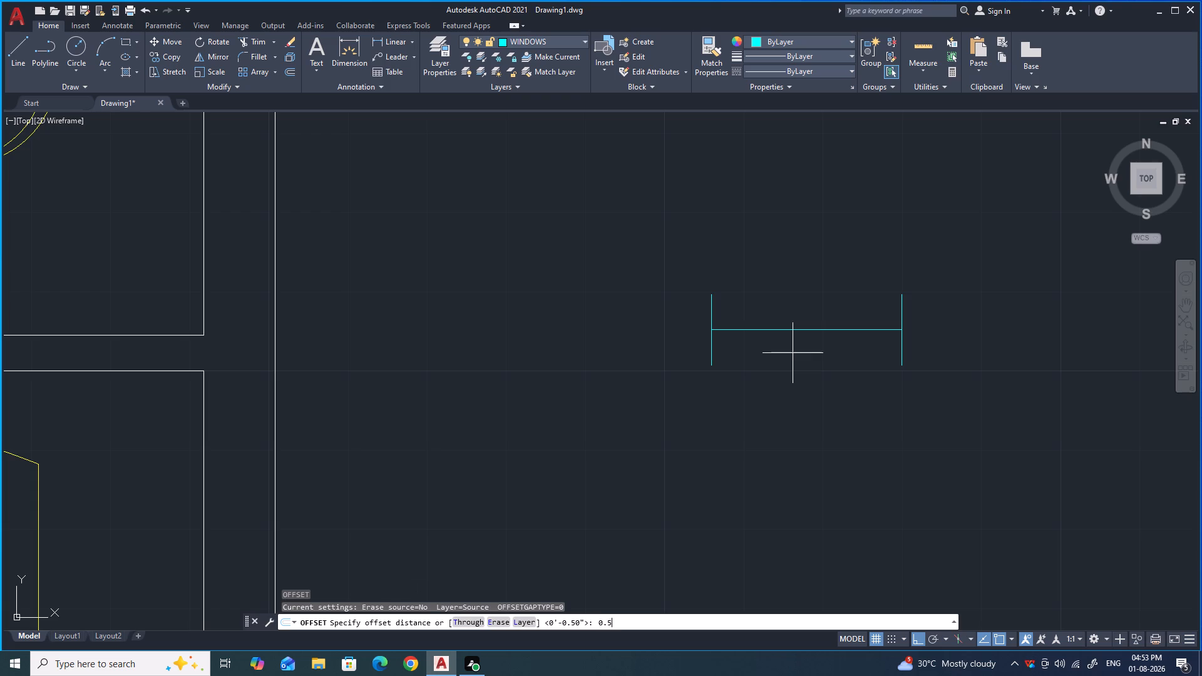
{"action": "key", "text": "Return"}
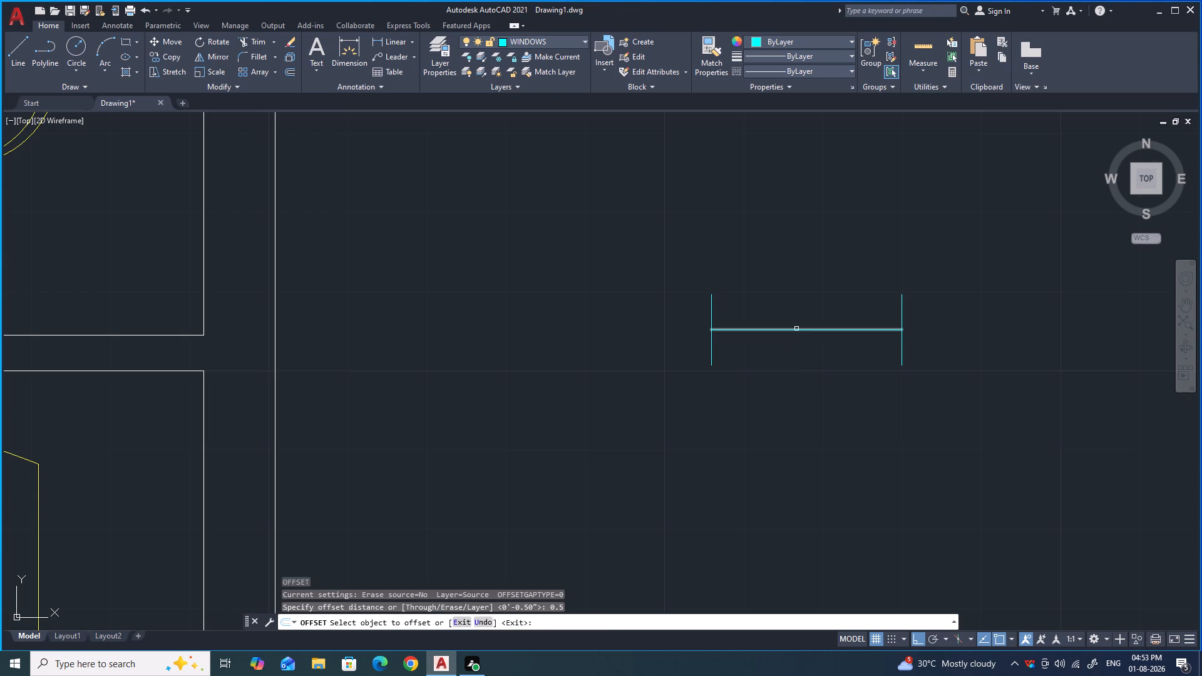
{"action": "left_click", "coordinate": [796, 329]}
{"action": "left_click", "coordinate": [796, 312]}
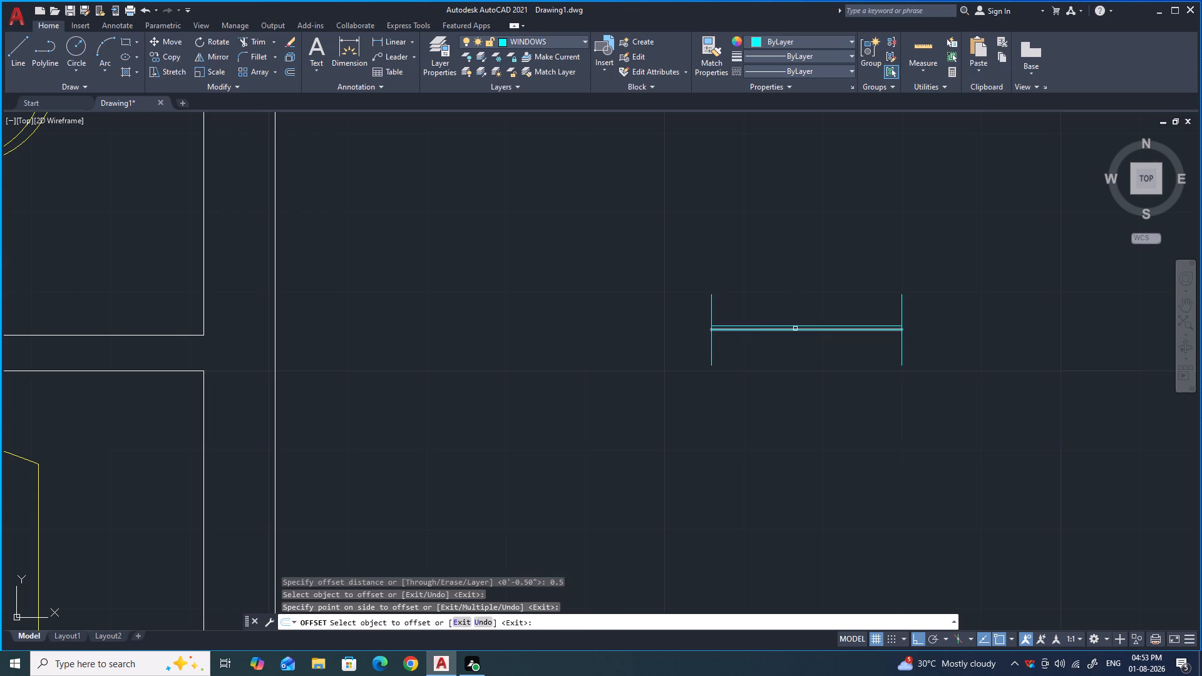
{"action": "left_click", "coordinate": [795, 329]}
{"action": "left_click", "coordinate": [791, 352]}
{"action": "key", "text": "space"}
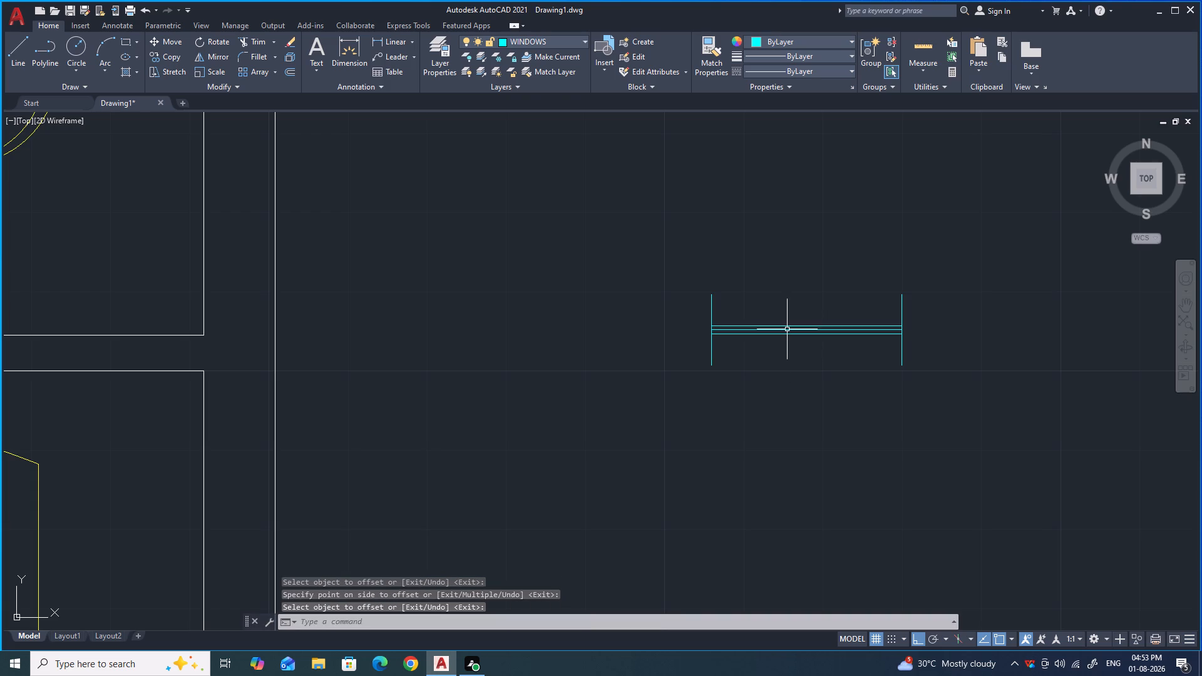
Delete the original centre line between the two offset window lines.
{"action": "left_click", "coordinate": [787, 330]}
{"action": "key", "text": "BackSpace"}
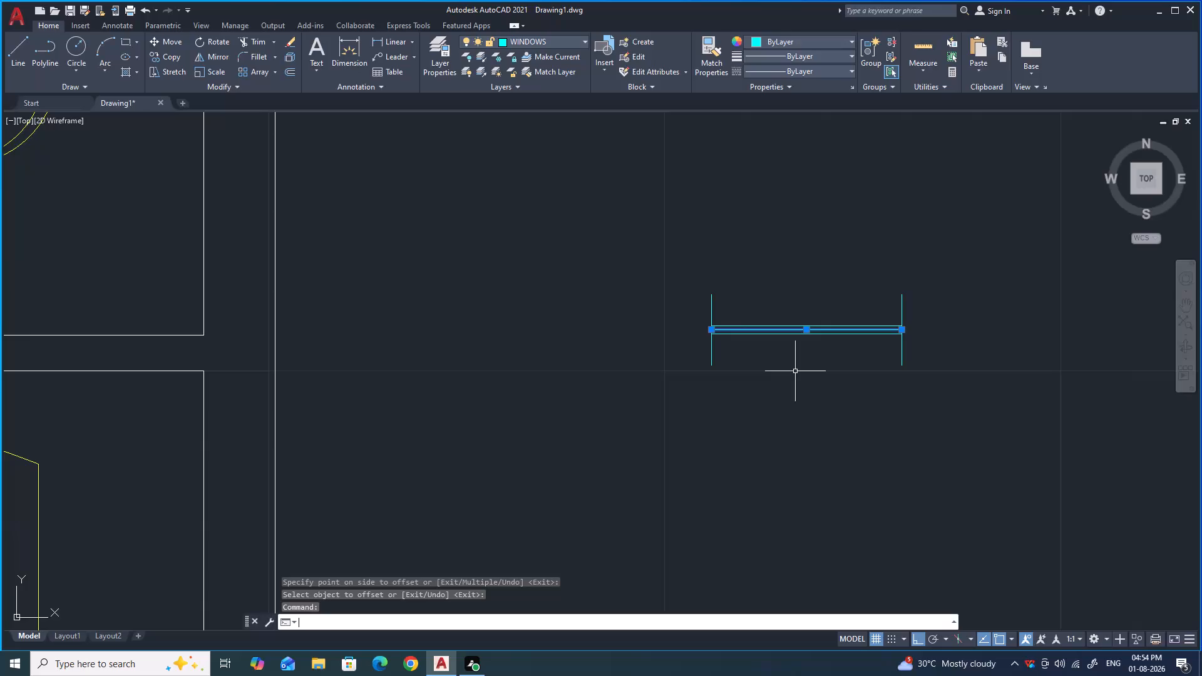
{"action": "key", "text": "Delete"}
Draw the left window jamb outline from the end line's top: 1.5" outward, 9" down and 1.5" back.
{"action": "scroll", "coordinate": [693, 314], "scroll_direction": "up", "scroll_amount": 1}
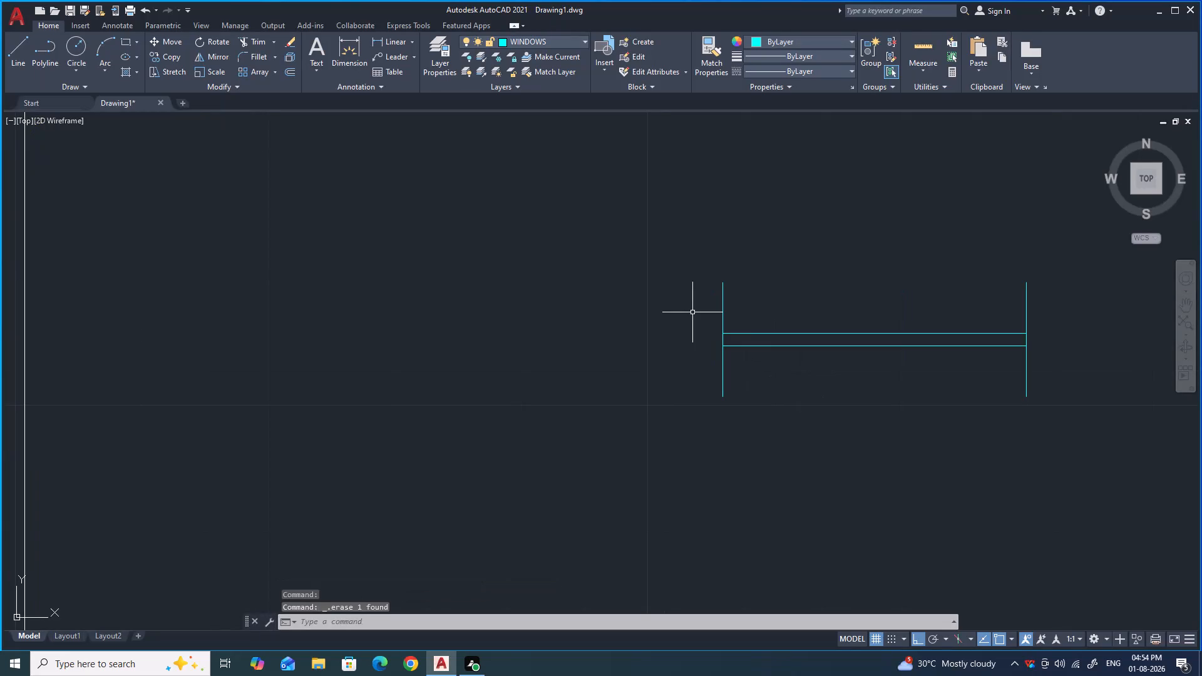
{"action": "scroll", "coordinate": [692, 312], "scroll_direction": "up", "scroll_amount": 1}
{"action": "key", "text": "l"}
{"action": "key", "text": "Return"}
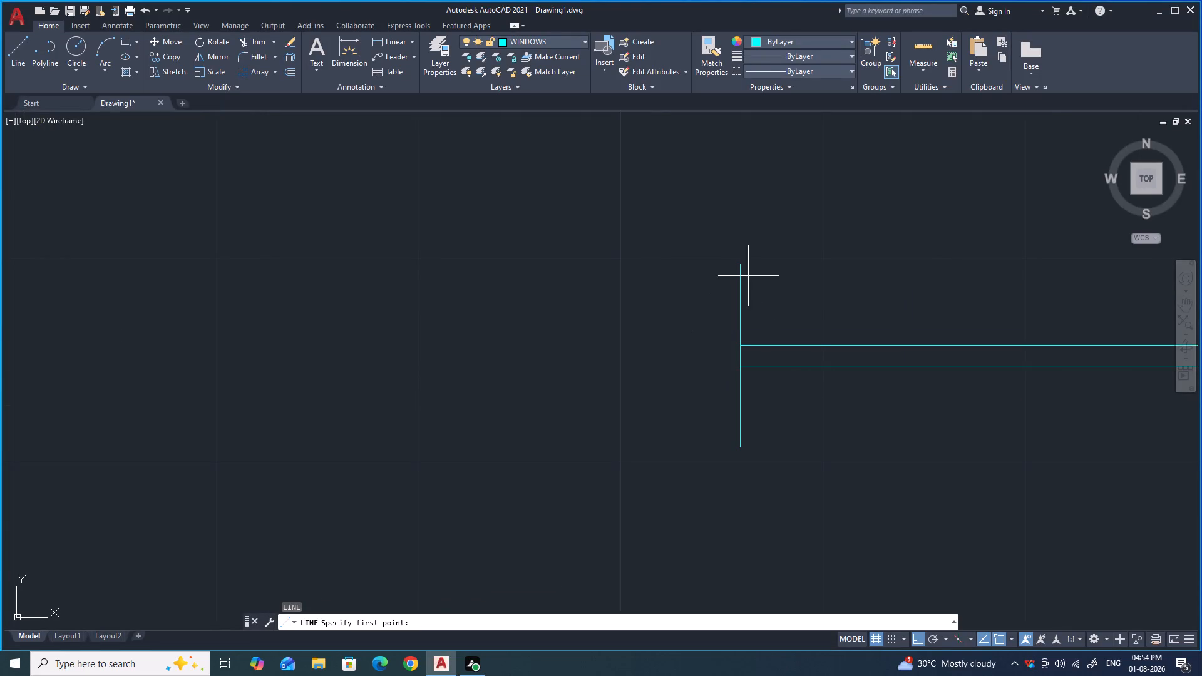
{"action": "left_click", "coordinate": [741, 265]}
{"action": "type", "text": "1.5"}
{"action": "key", "text": "Return"}
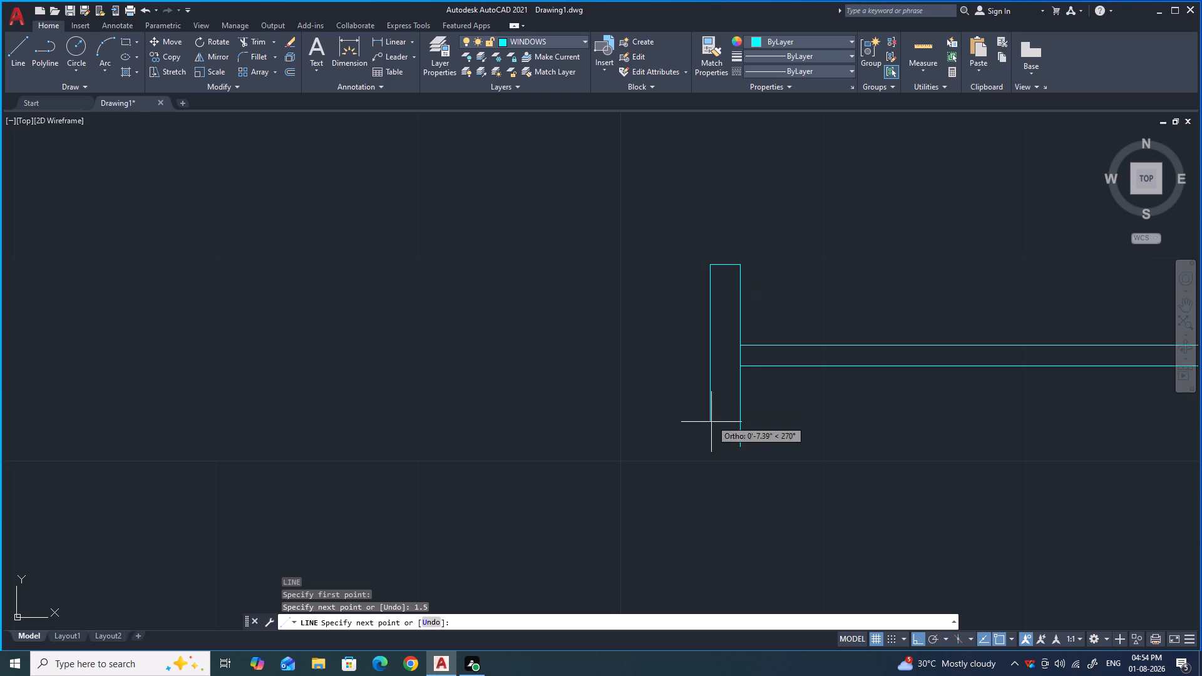
{"action": "key", "text": "9"}
{"action": "key", "text": "Return"}
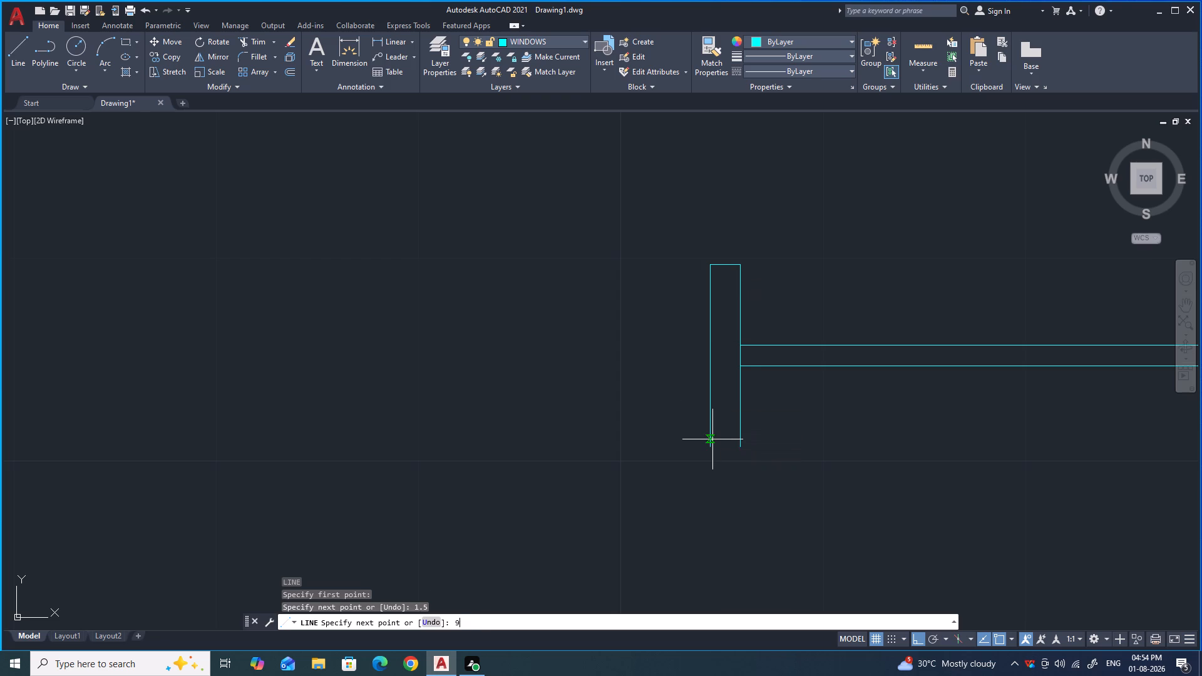
{"action": "type", "text": "1.5"}
{"action": "key", "text": "Return"}
{"action": "key", "text": "Escape"}
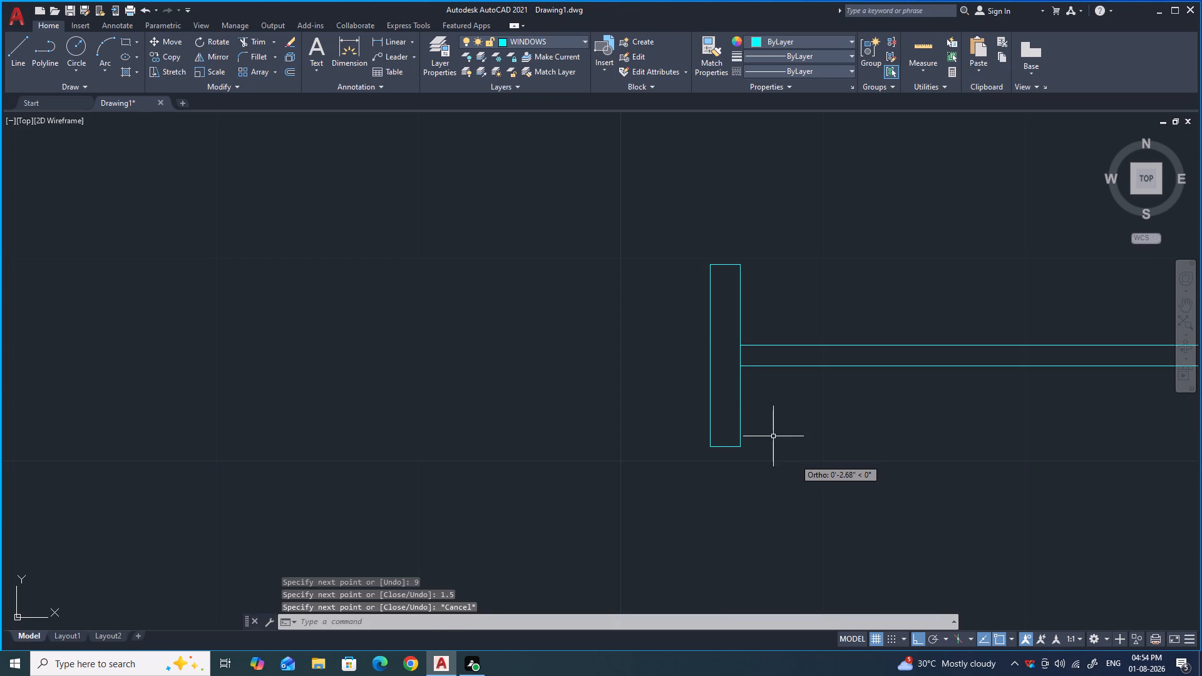
Draw the right window jamb outline from the end line's top: 1.5" outward, 9" down and 1.5" back.
{"action": "scroll", "coordinate": [661, 308], "scroll_direction": "down", "scroll_amount": 3}
{"action": "scroll", "coordinate": [812, 305], "scroll_direction": "up", "scroll_amount": 2}
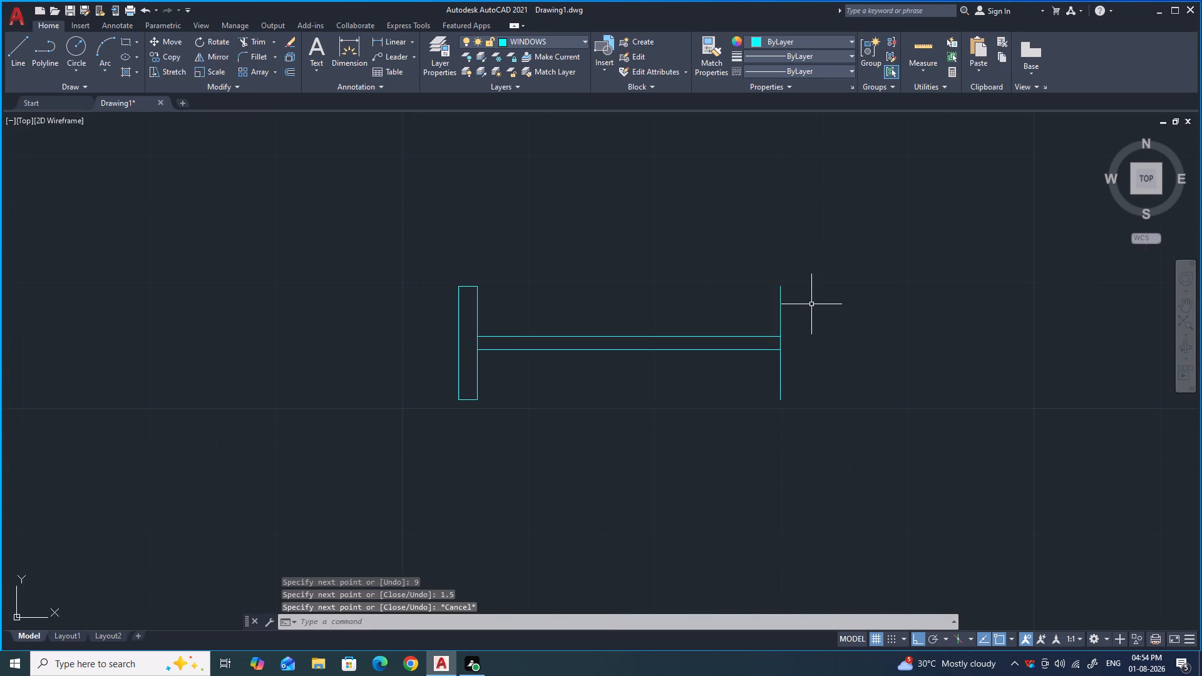
{"action": "key", "text": "l"}
{"action": "key", "text": "Return"}
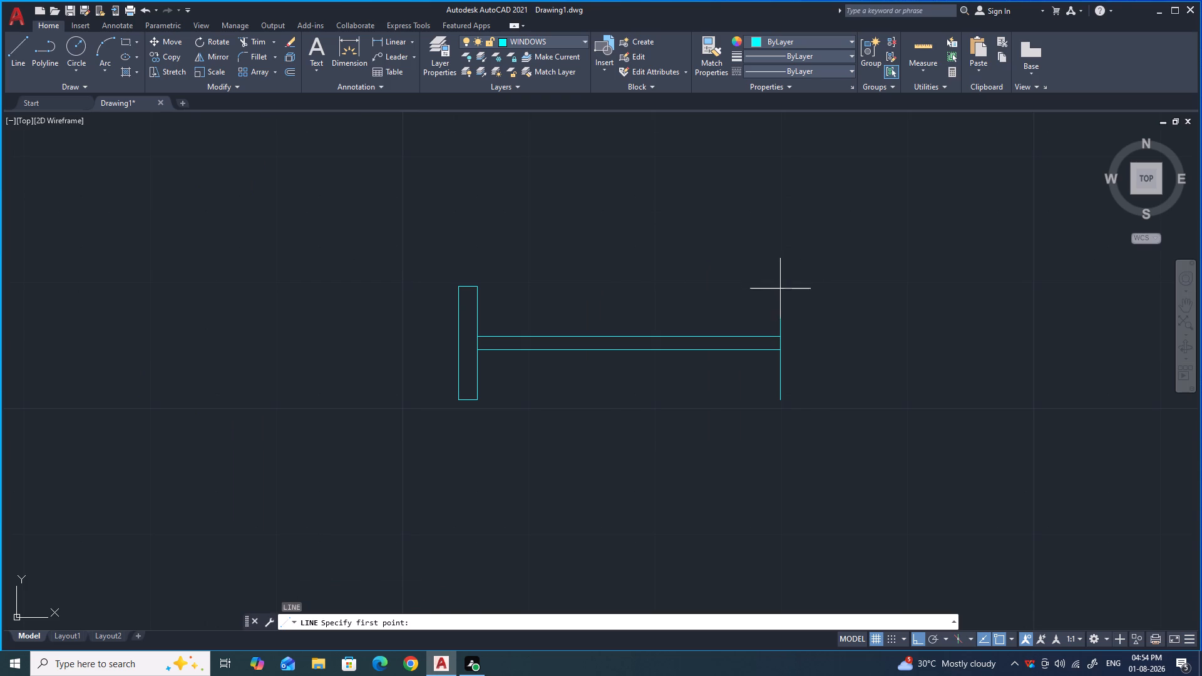
{"action": "left_click", "coordinate": [781, 288]}
{"action": "type", "text": "1.5"}
{"action": "key", "text": "Return"}
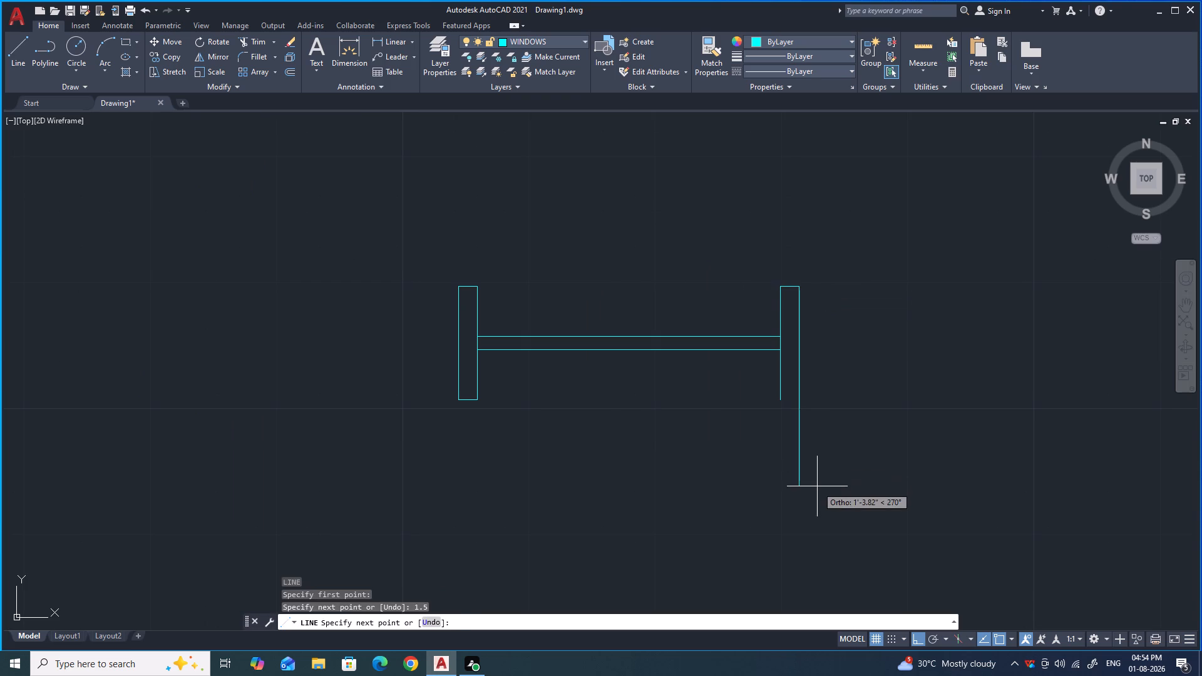
{"action": "key", "text": "9"}
{"action": "key", "text": "Return"}
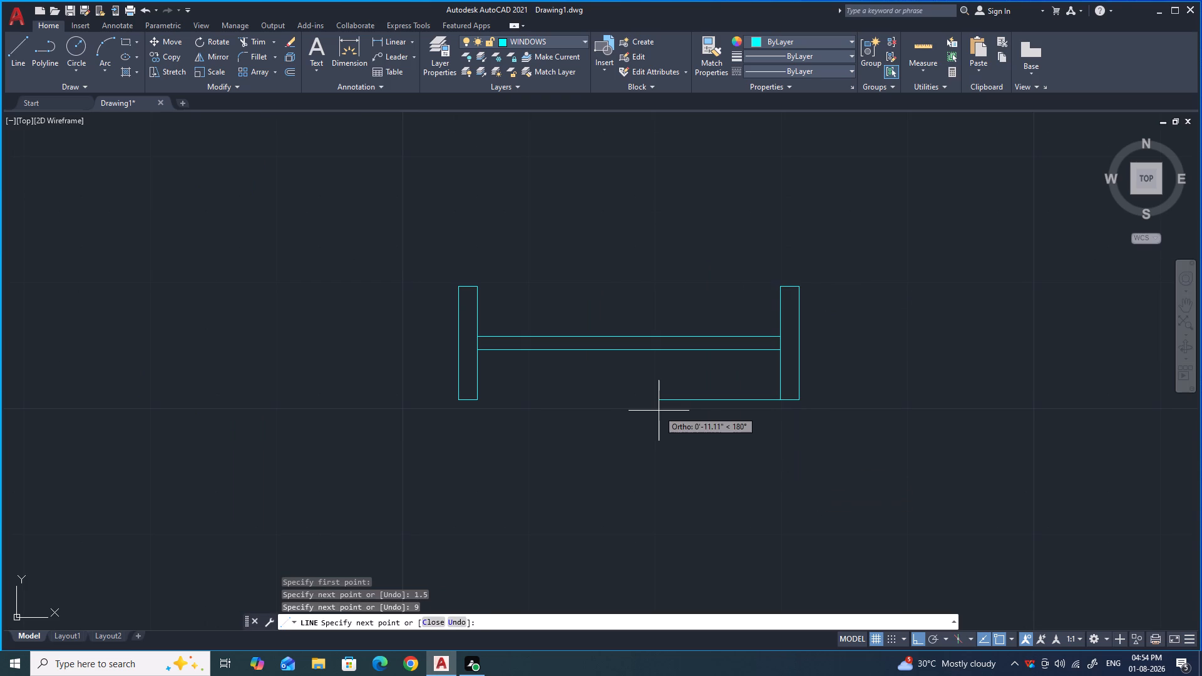
{"action": "type", "text": "1.5"}
{"action": "key", "text": "Return"}
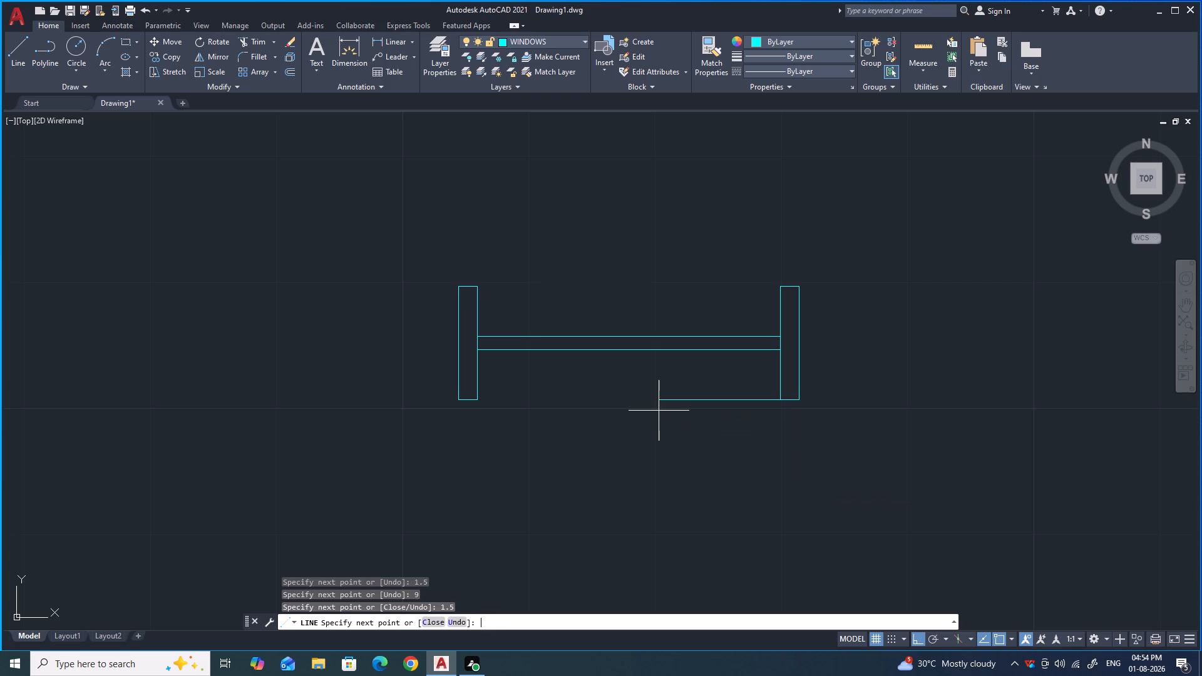
{"action": "key", "text": "Escape"}
Group all the lines of the finished 2' window symbol.
{"action": "left_click_drag", "start_coordinate": [861, 467], "coordinate": [855, 449]}
{"action": "left_click", "coordinate": [427, 218]}
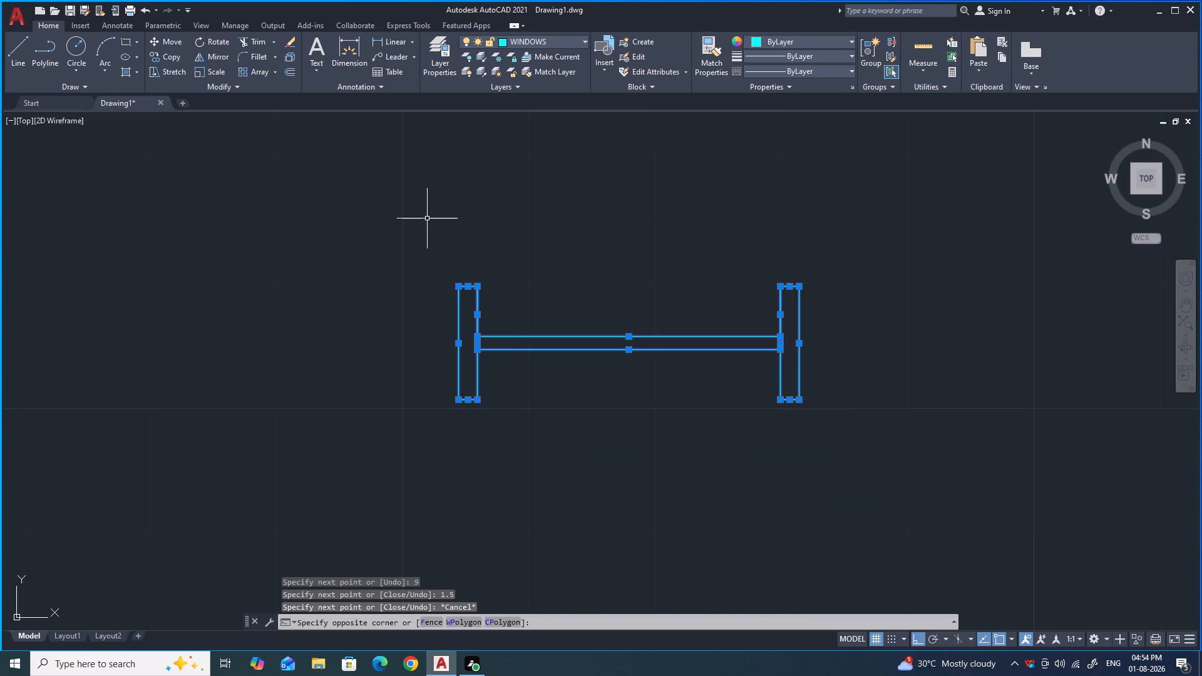
{"action": "key", "text": "g"}
{"action": "key", "text": "Return"}
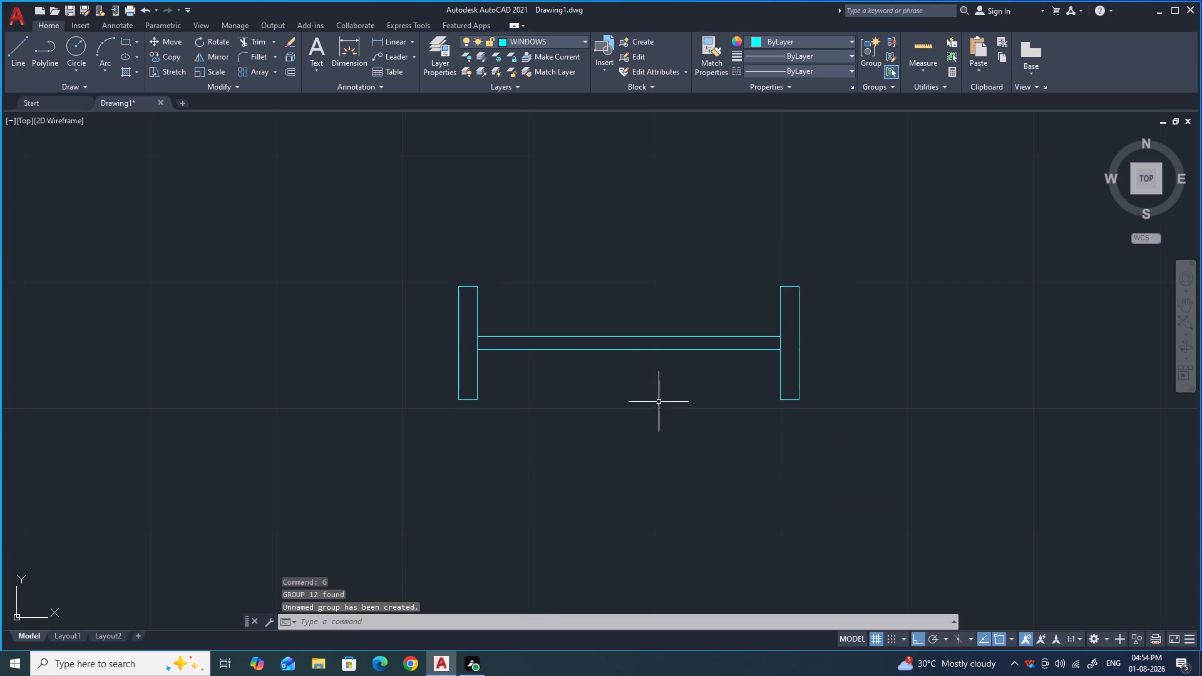
Move the 2' window by its left jamb's upper inner corner onto the top wall's outer line above the upper toilet, with Ortho off.
{"action": "left_click", "coordinate": [876, 464]}
{"action": "left_click", "coordinate": [391, 260]}
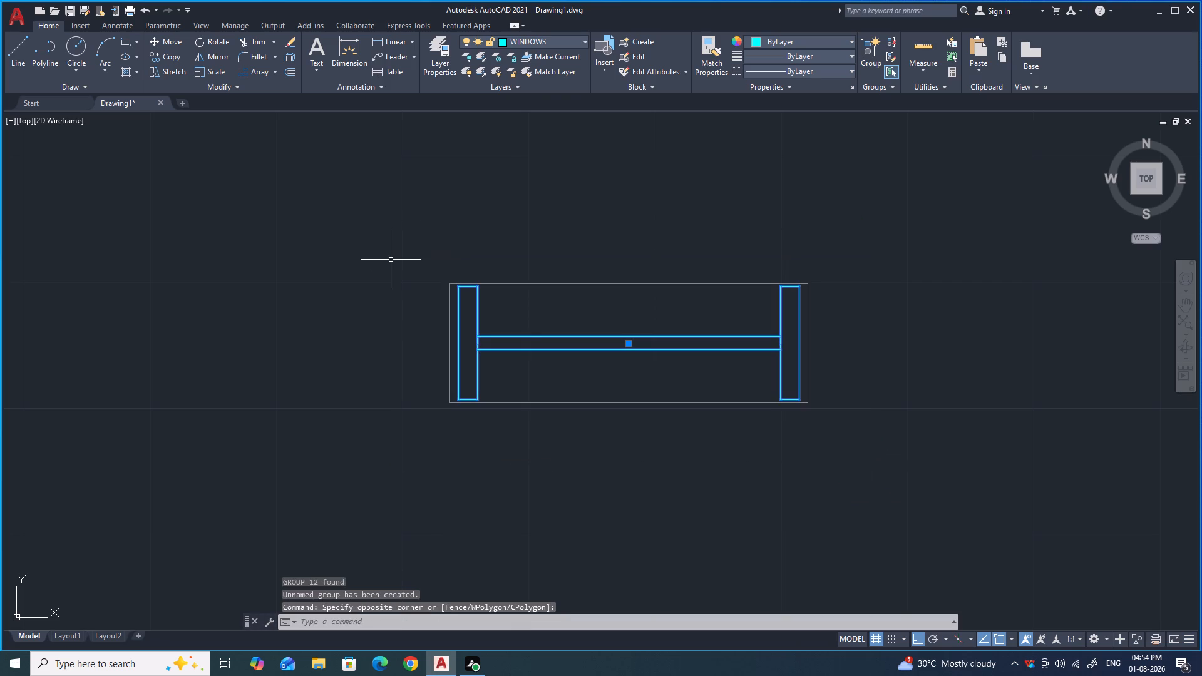
{"action": "key", "text": "m"}
{"action": "key", "text": "Return"}
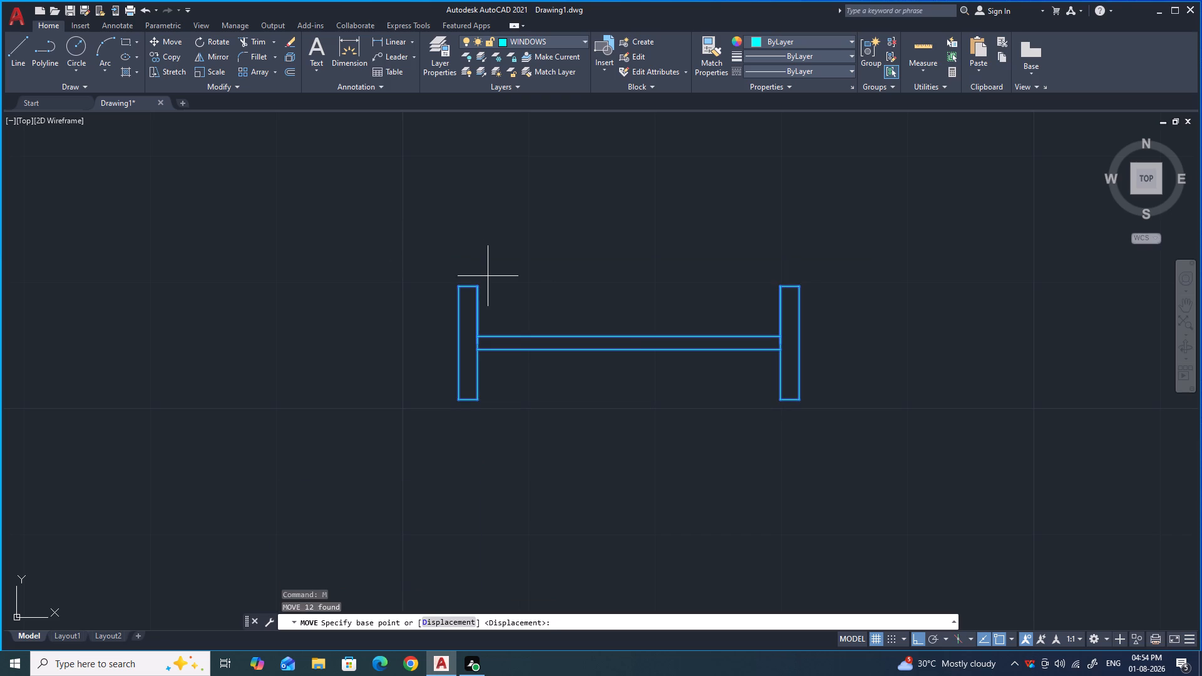
{"action": "scroll", "coordinate": [546, 309], "scroll_direction": "down", "scroll_amount": 2}
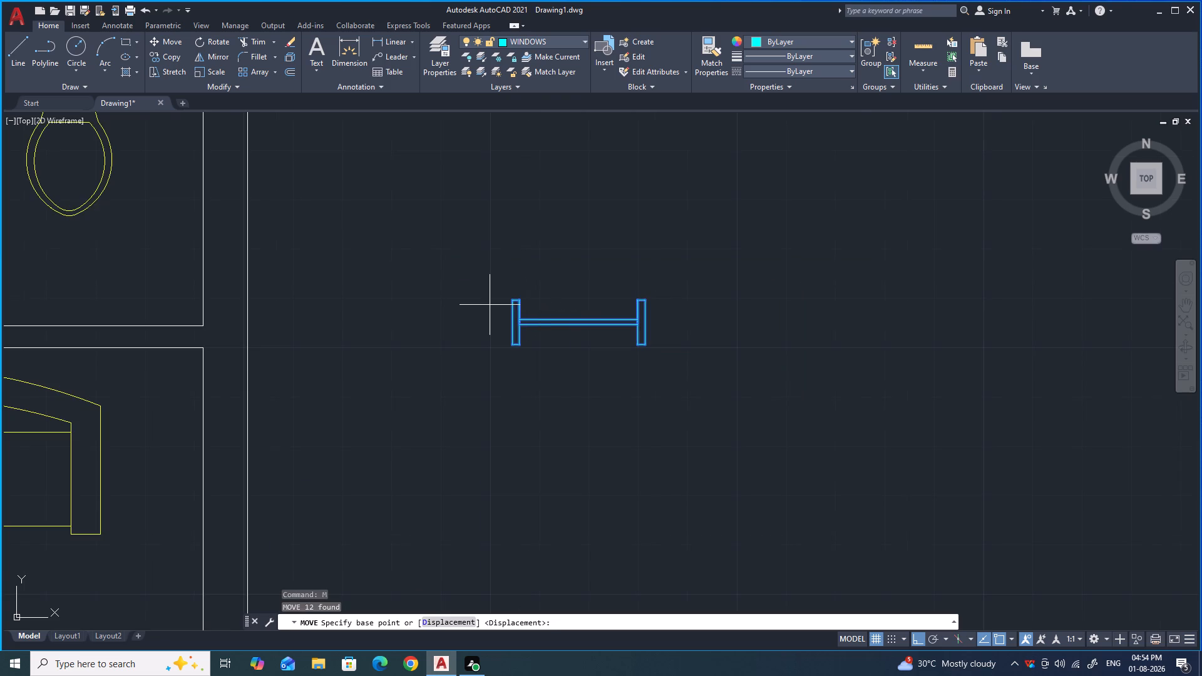
{"action": "scroll", "coordinate": [494, 295], "scroll_direction": "up", "scroll_amount": 2}
{"action": "left_click", "coordinate": [557, 309]}
{"action": "scroll", "coordinate": [573, 295], "scroll_direction": "down", "scroll_amount": 3}
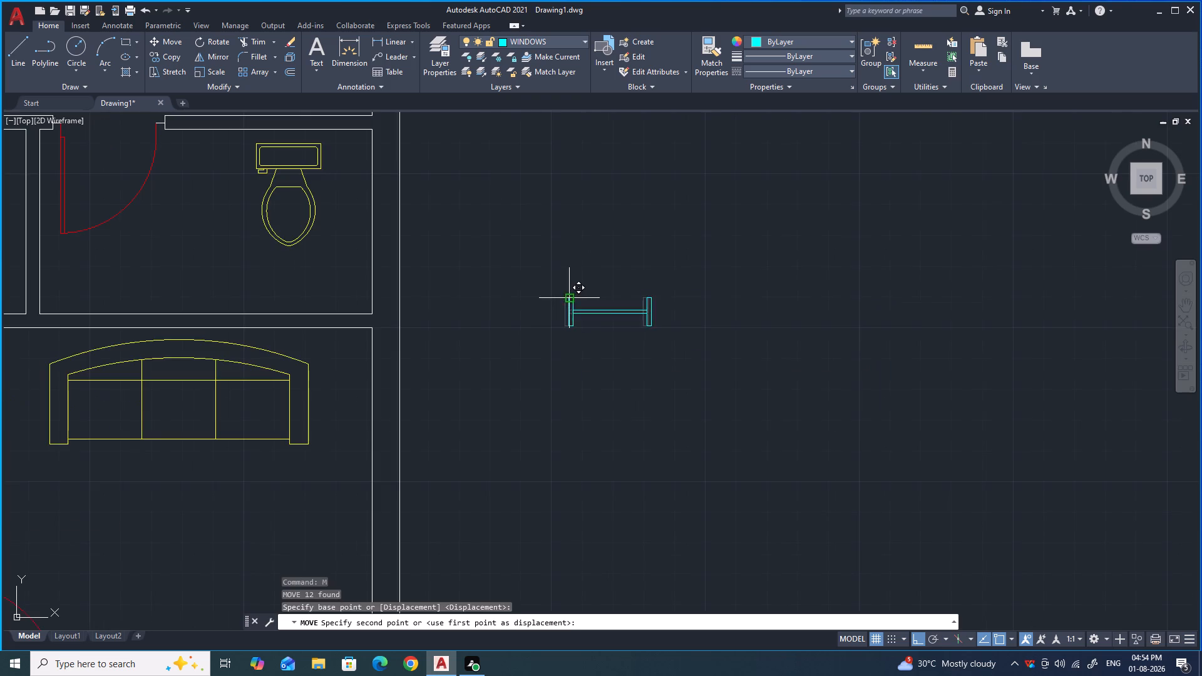
{"action": "scroll", "coordinate": [494, 275], "scroll_direction": "down", "scroll_amount": 2}
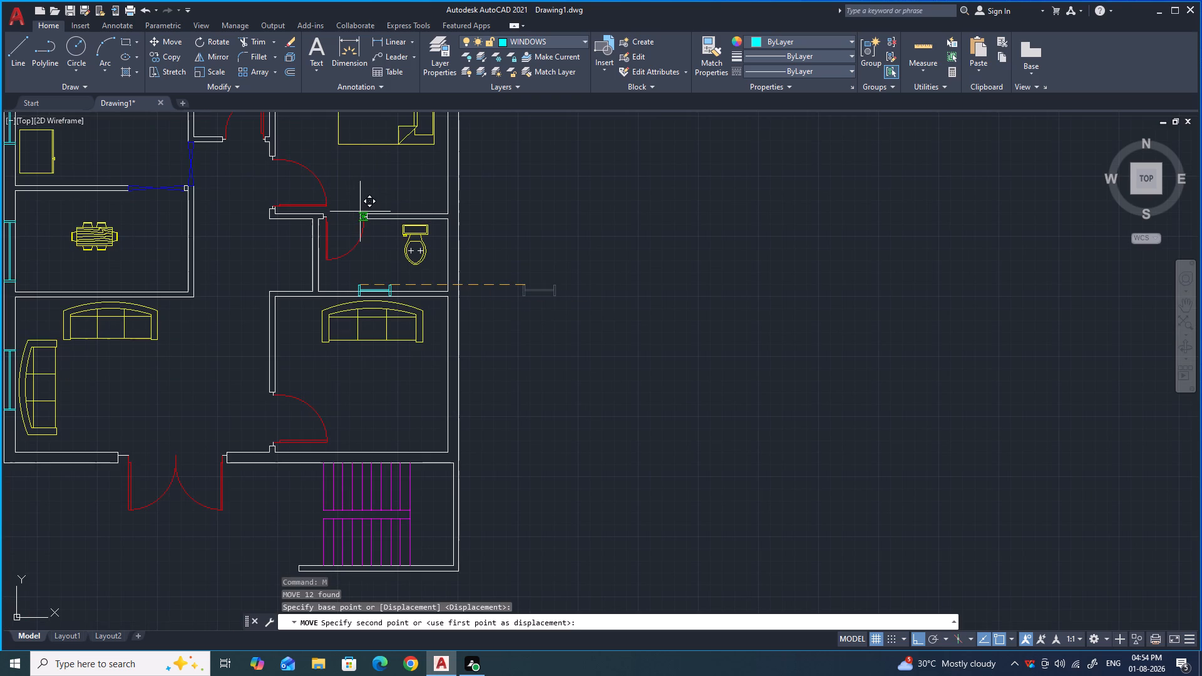
{"action": "key", "text": "F8"}
{"action": "scroll", "coordinate": [394, 245], "scroll_direction": "down", "scroll_amount": 4}
{"action": "scroll", "coordinate": [368, 216], "scroll_direction": "up", "scroll_amount": 6}
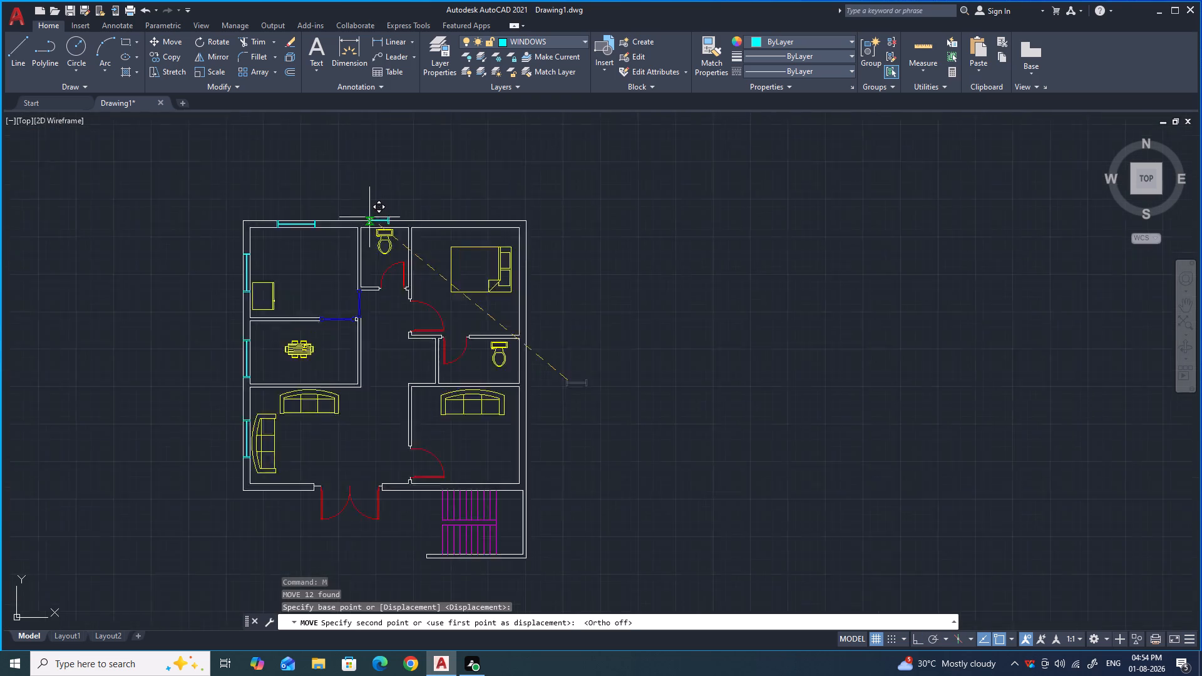
{"action": "scroll", "coordinate": [369, 218], "scroll_direction": "up", "scroll_amount": 5}
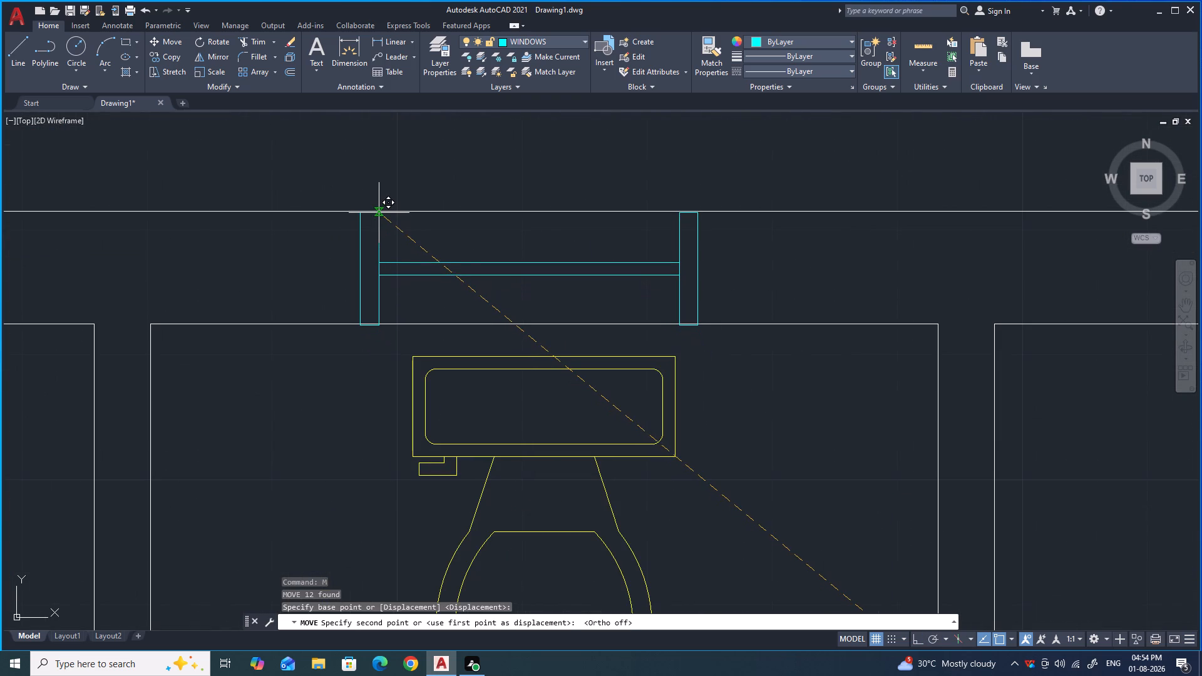
{"action": "left_click", "coordinate": [379, 212]}
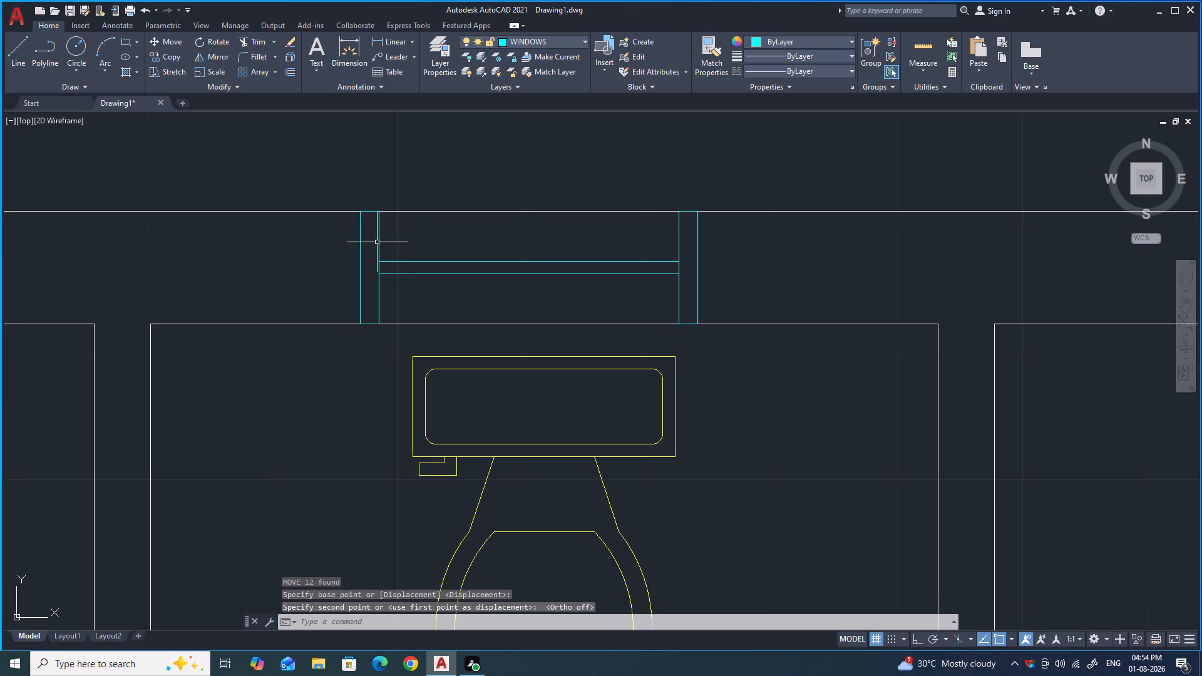
Copy the 2' window from the upper toilet's wall into the empty space outside the plan's right wall, beside the lower toilet.
{"action": "left_click_drag", "start_coordinate": [449, 293], "coordinate": [431, 272]}
{"action": "left_click", "coordinate": [408, 247]}
{"action": "type", "text": "CO"}
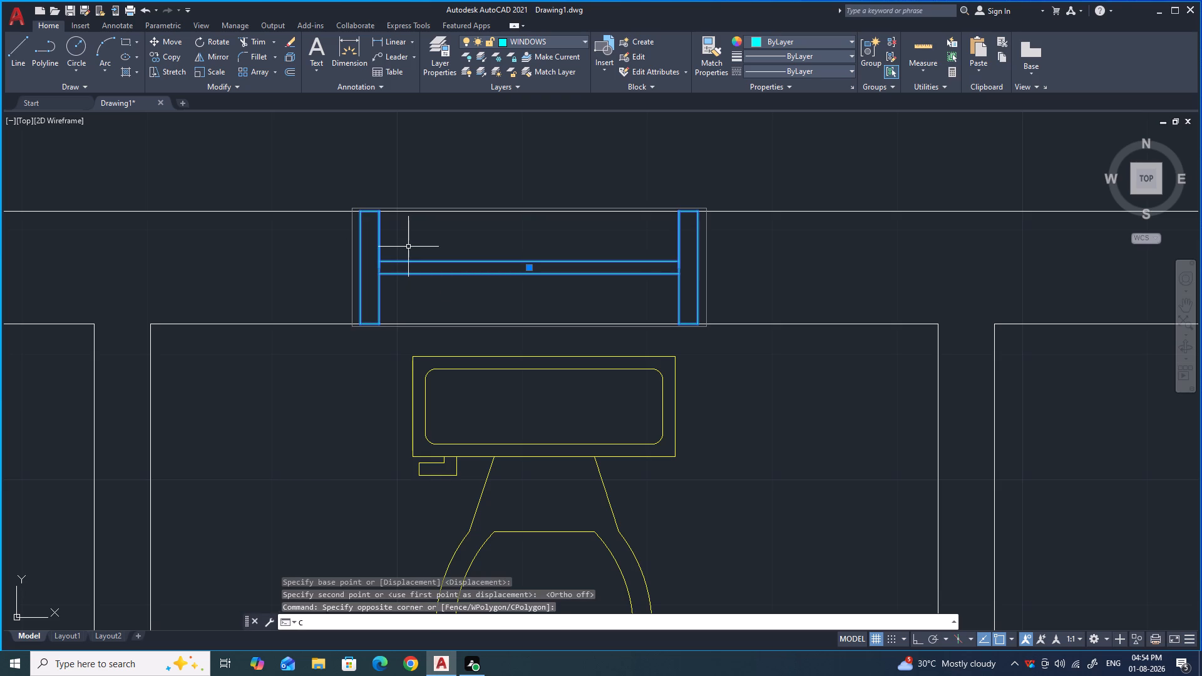
{"action": "key", "text": "Return"}
{"action": "left_click", "coordinate": [504, 260]}
{"action": "scroll", "coordinate": [413, 237], "scroll_direction": "down", "scroll_amount": 4}
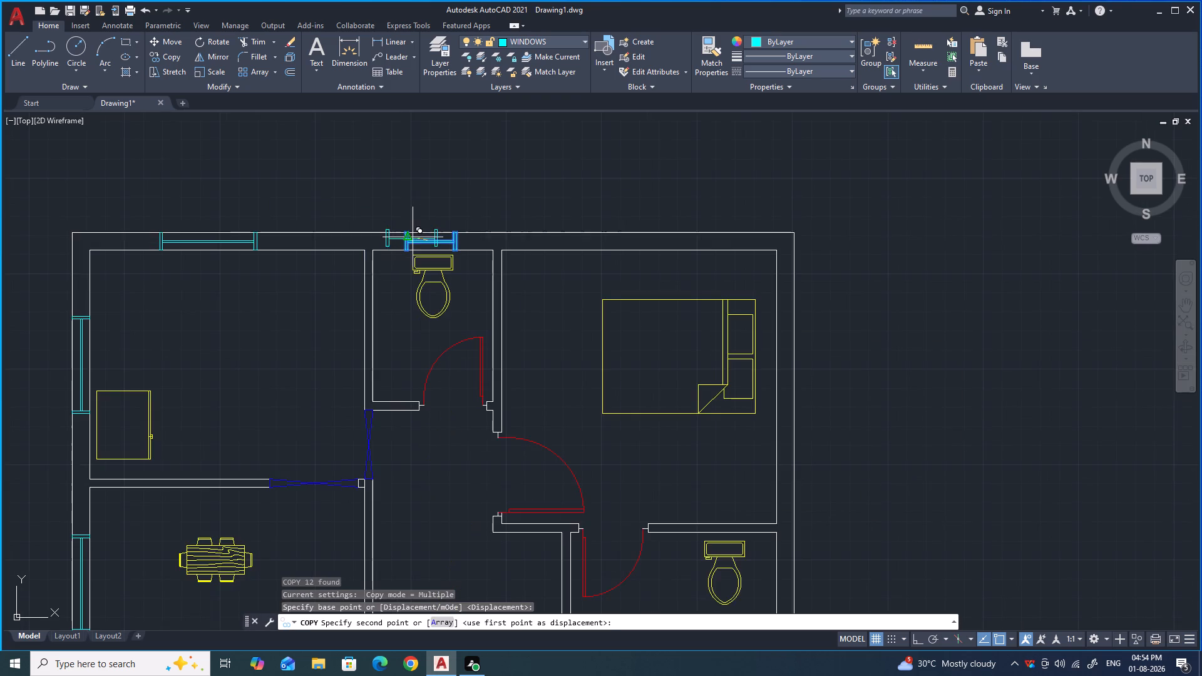
{"action": "scroll", "coordinate": [435, 247], "scroll_direction": "down", "scroll_amount": 2}
{"action": "scroll", "coordinate": [600, 373], "scroll_direction": "up", "scroll_amount": 3}
{"action": "left_click", "coordinate": [615, 367]}
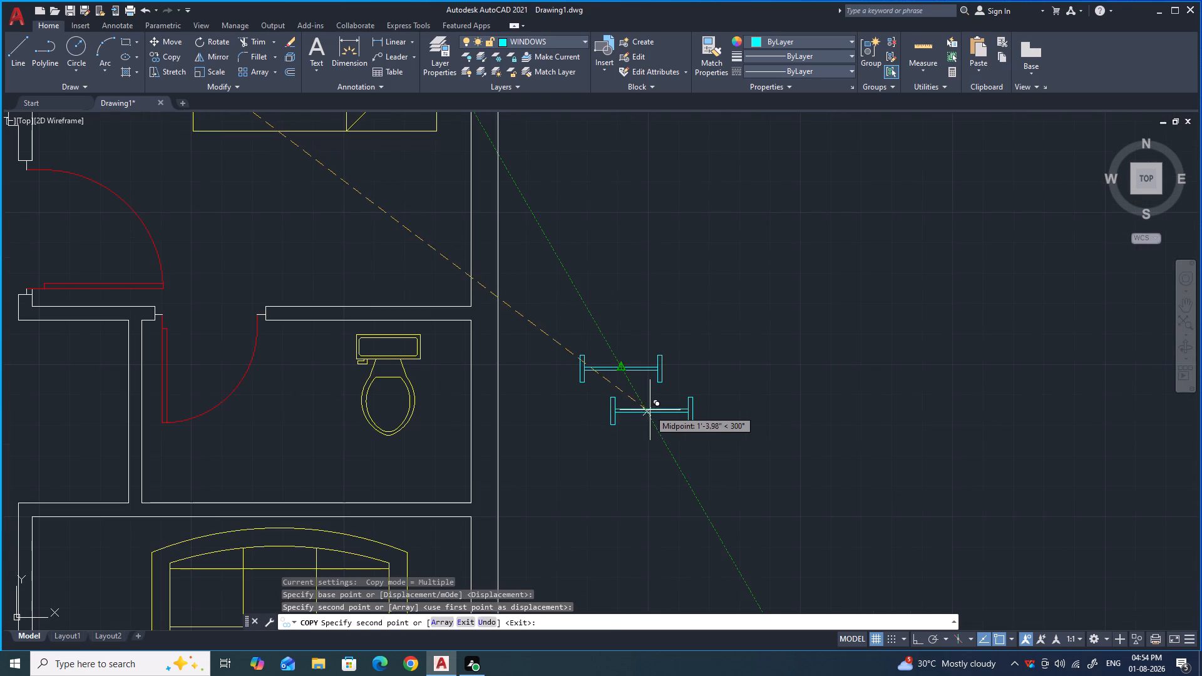
{"action": "key", "text": "Escape"}
Rotate the copied 2' window to vertical about its upper-left corner, with Ortho on.
{"action": "left_click_drag", "start_coordinate": [681, 422], "coordinate": [640, 389]}
{"action": "left_click", "coordinate": [553, 327]}
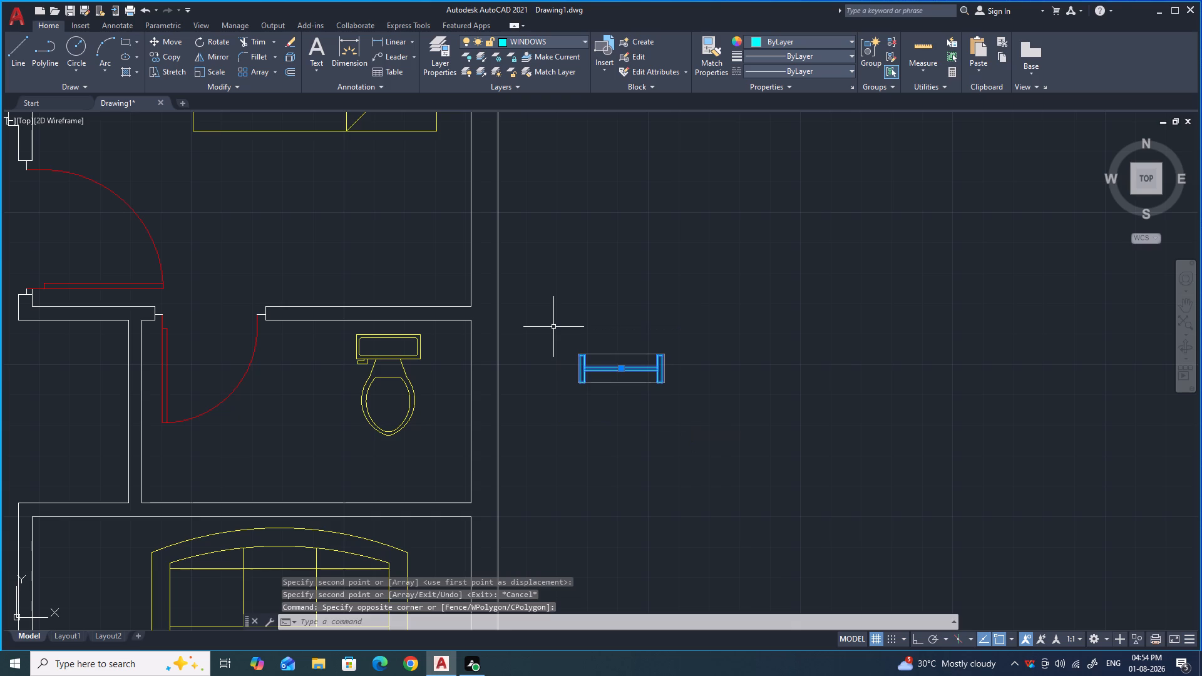
{"action": "type", "text": "RO"}
{"action": "key", "text": "Return"}
{"action": "left_click", "coordinate": [580, 355]}
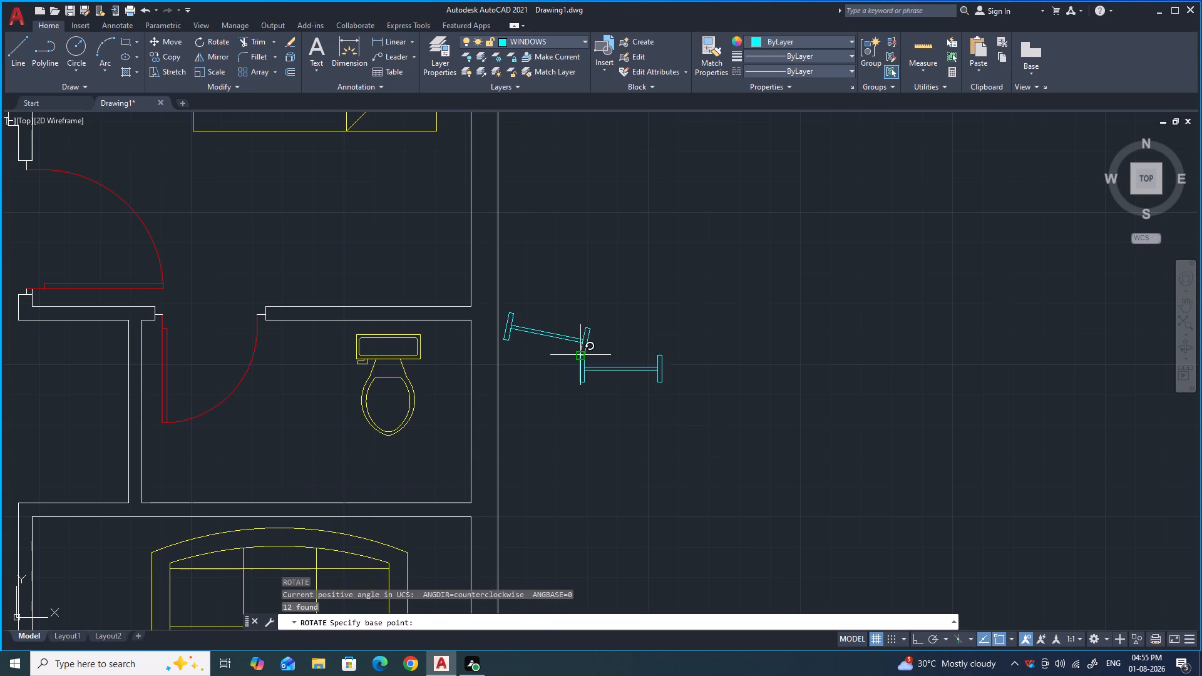
{"action": "key", "text": "F8"}
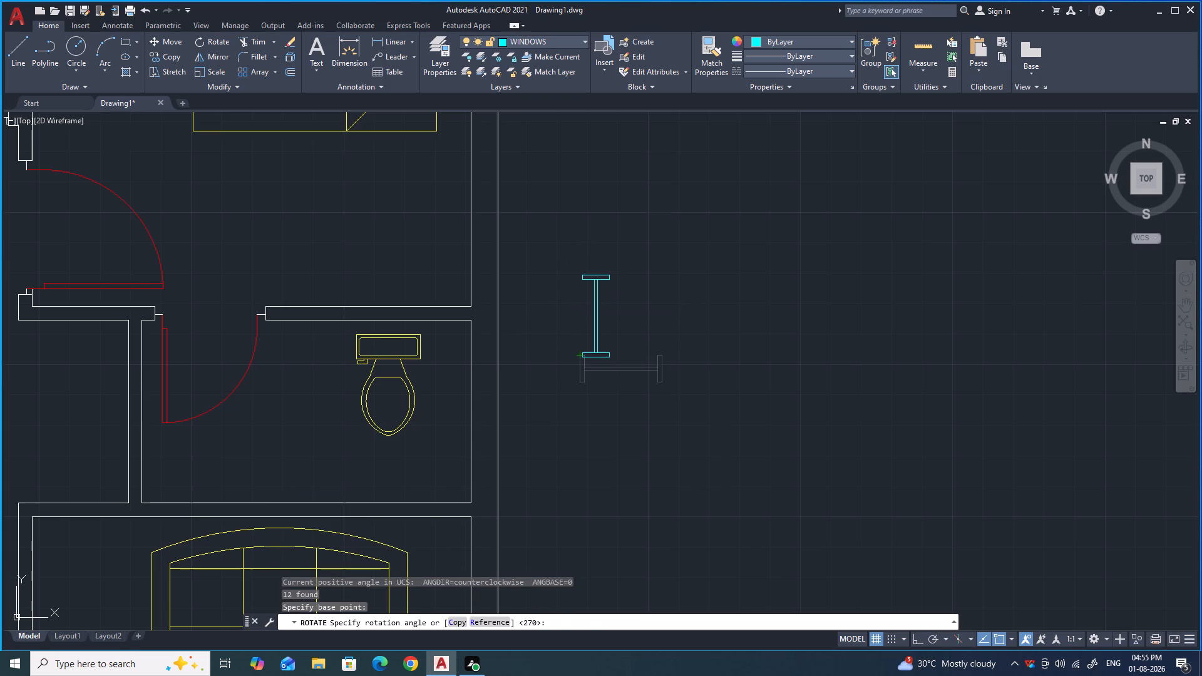
{"action": "left_click", "coordinate": [571, 271]}
Move the vertical 2' window by its lower outer corner onto the right wall's outer line beside the lower toilet, with Ortho off.
{"action": "left_click_drag", "start_coordinate": [625, 391], "coordinate": [609, 357]}
{"action": "left_click", "coordinate": [566, 252]}
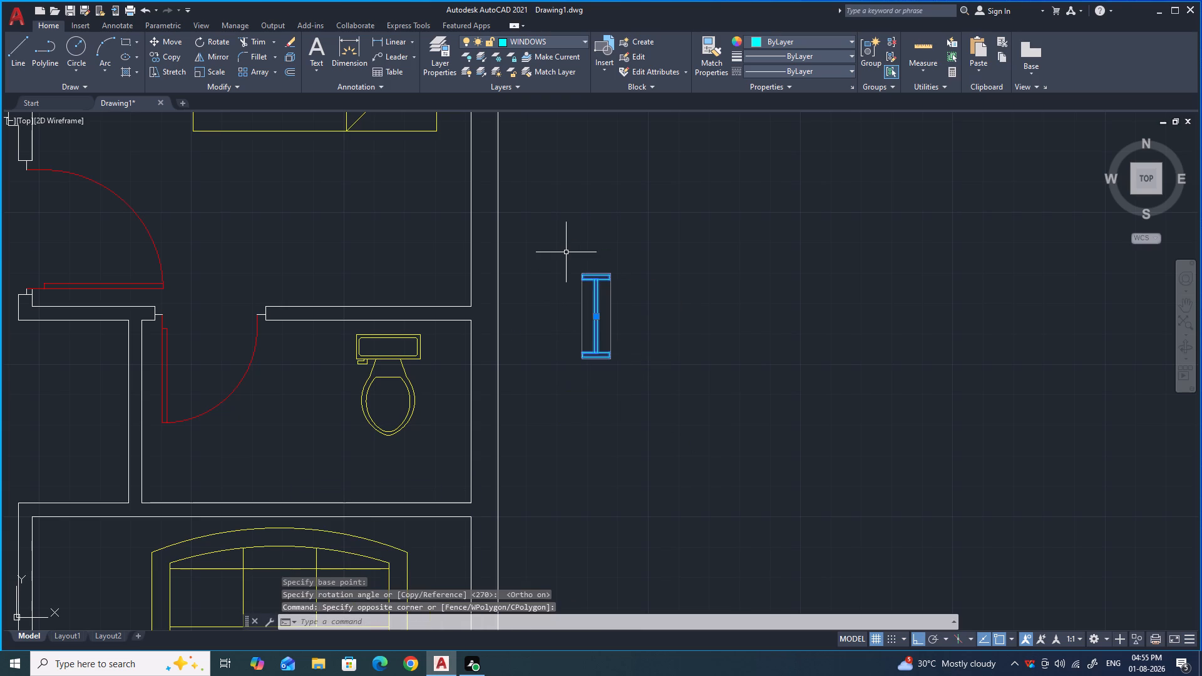
{"action": "key", "text": "m"}
{"action": "key", "text": "Return"}
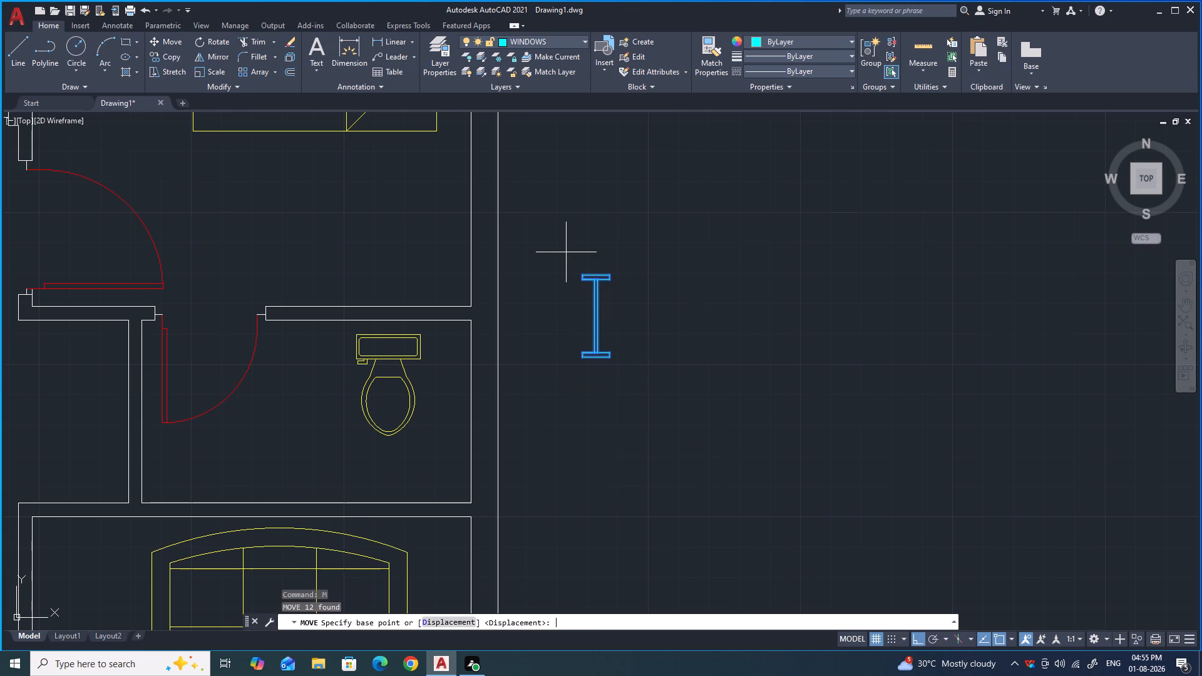
{"action": "scroll", "coordinate": [610, 368], "scroll_direction": "up", "scroll_amount": 3}
{"action": "left_click", "coordinate": [614, 332]}
{"action": "scroll", "coordinate": [502, 360], "scroll_direction": "down", "scroll_amount": 3}
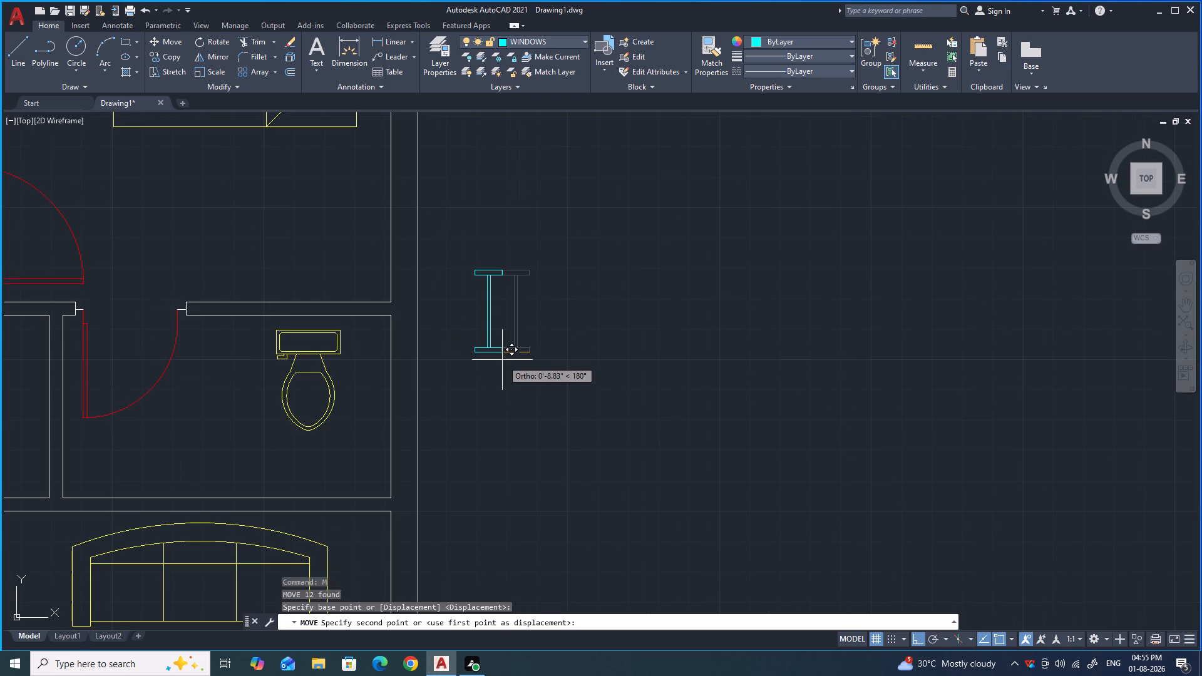
{"action": "key", "text": "F8"}
{"action": "scroll", "coordinate": [415, 442], "scroll_direction": "up", "scroll_amount": 2}
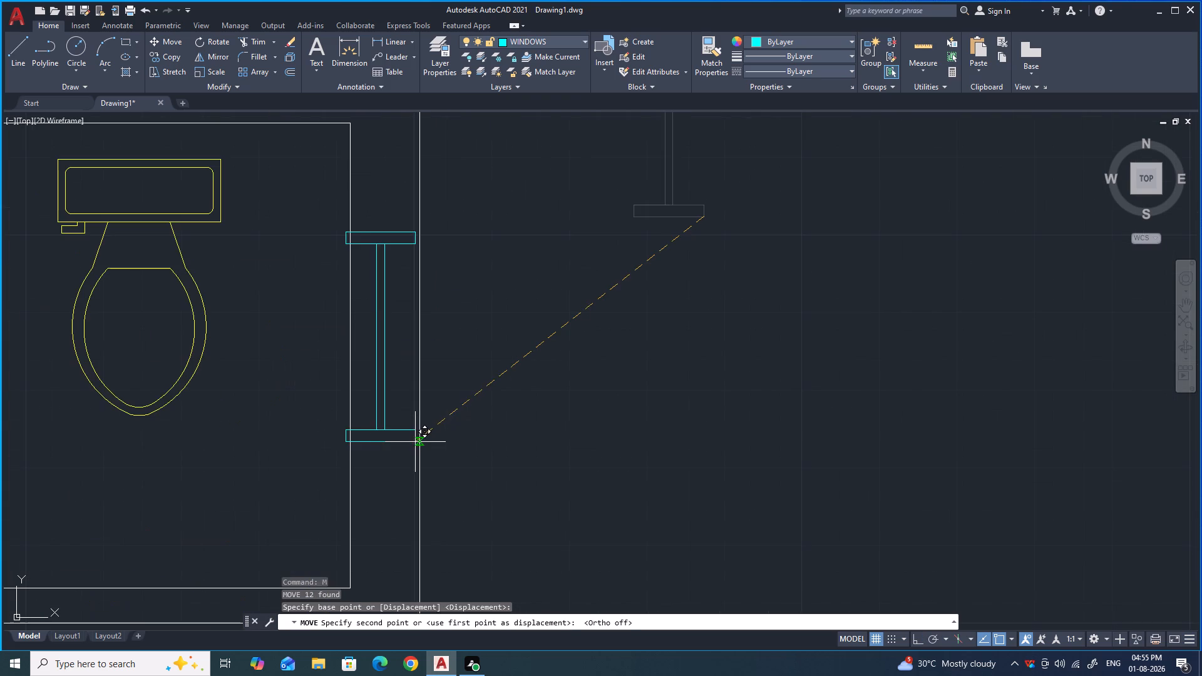
{"action": "scroll", "coordinate": [418, 442], "scroll_direction": "up", "scroll_amount": 5}
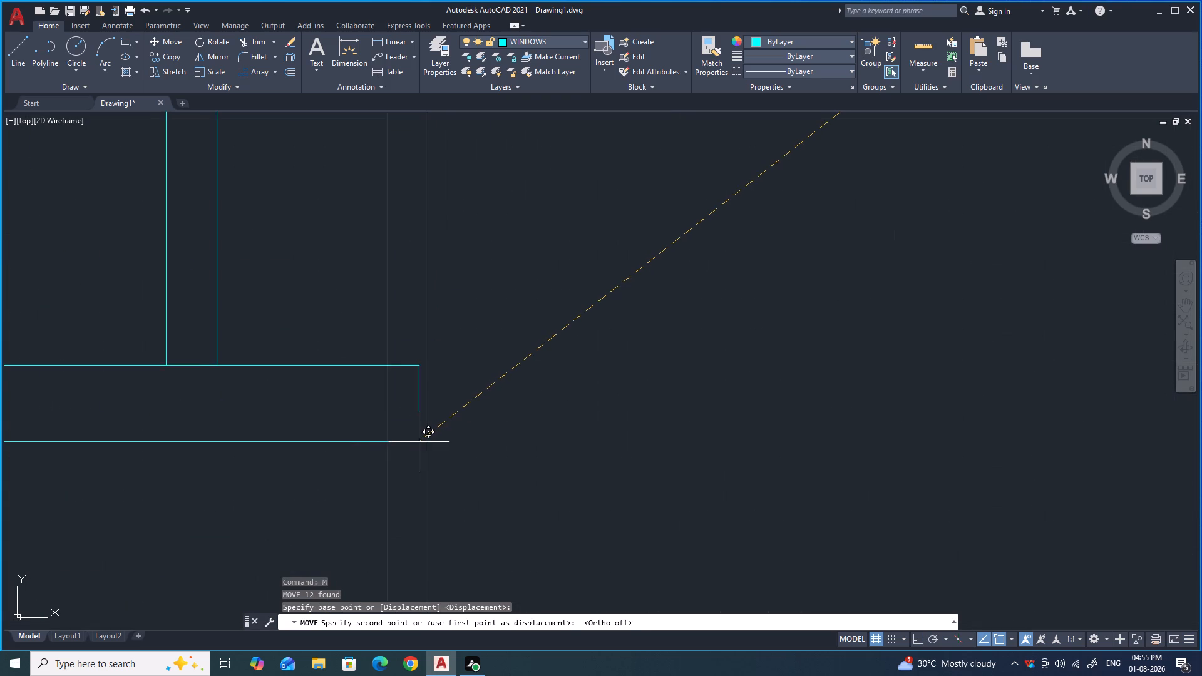
{"action": "left_click", "coordinate": [425, 439]}
Move the 2' window slightly further down along the right wall's outer line, using its lower outer corner as base point.
{"action": "scroll", "coordinate": [499, 429], "scroll_direction": "down", "scroll_amount": 6}
{"action": "scroll", "coordinate": [481, 434], "scroll_direction": "up", "scroll_amount": 3}
{"action": "left_click_drag", "start_coordinate": [486, 438], "coordinate": [477, 422]}
{"action": "left_click", "coordinate": [445, 371]}
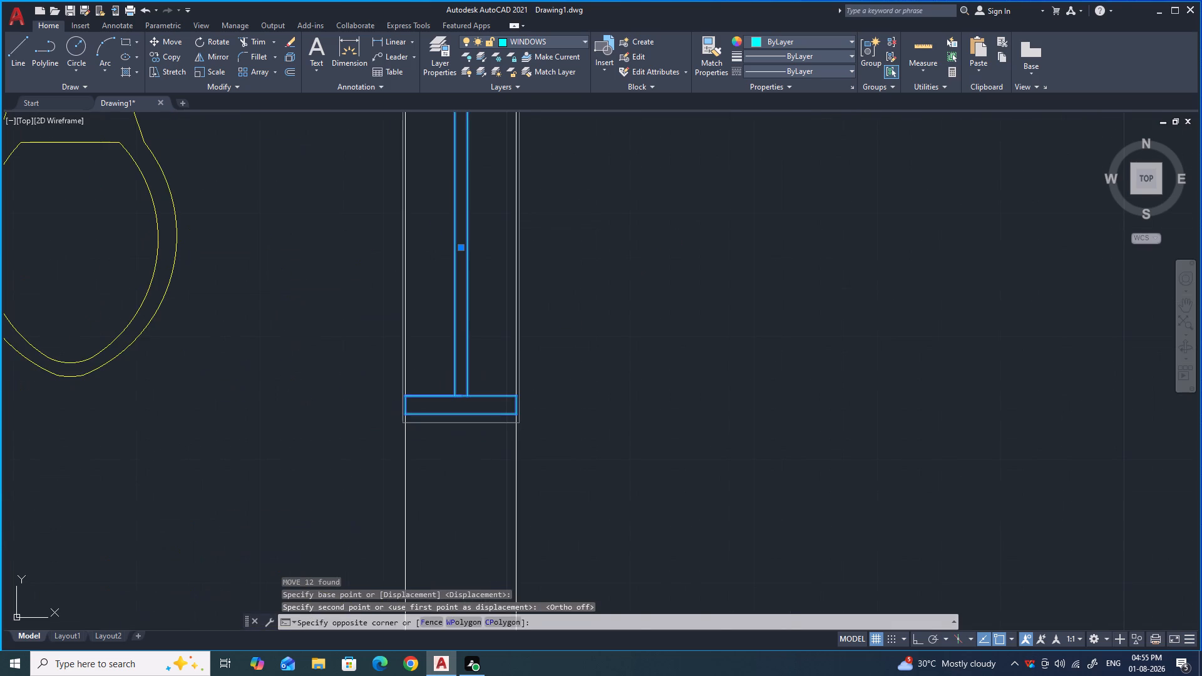
{"action": "key", "text": "m"}
{"action": "key", "text": "Return"}
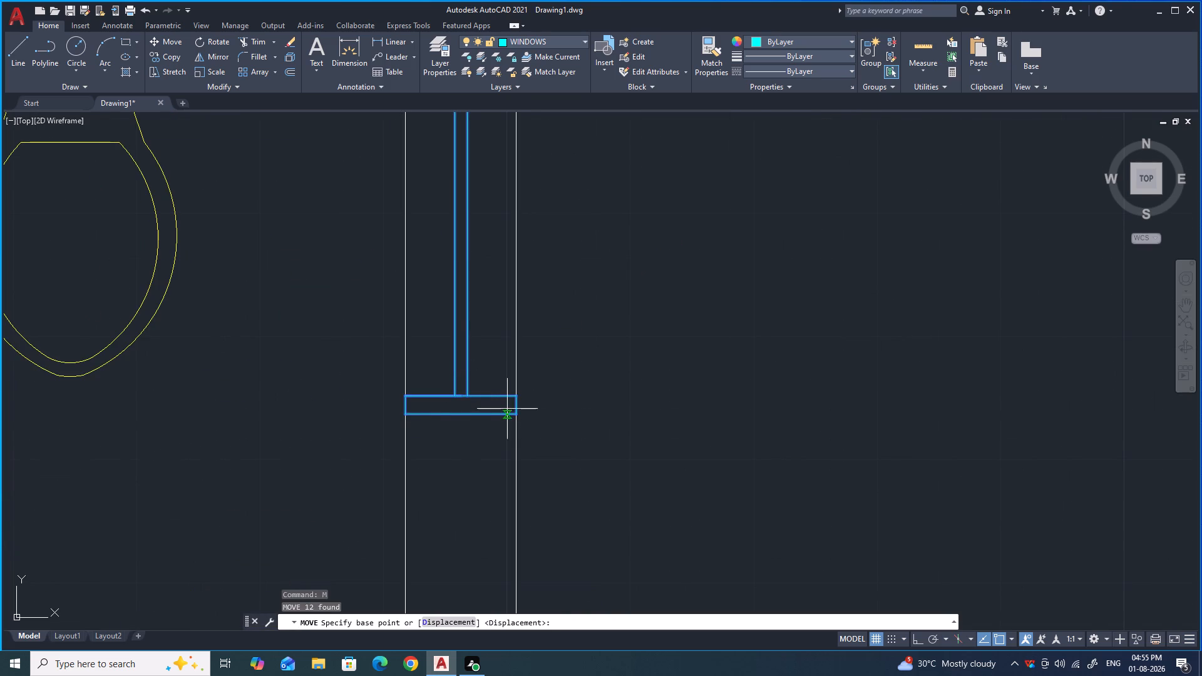
{"action": "left_click", "coordinate": [516, 416]}
{"action": "left_click", "coordinate": [515, 471]}
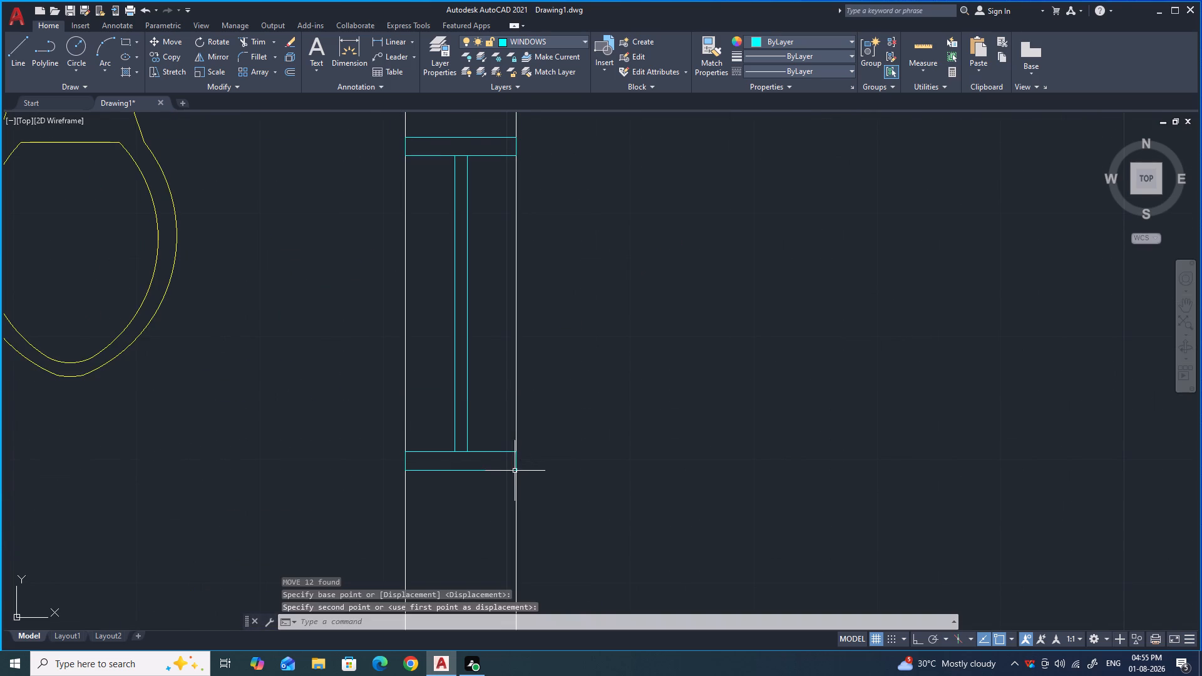
Draw a line straight across the right exterior wall's thickness in the lower-right room, level with the sofa's front edge.
{"action": "scroll", "coordinate": [518, 415], "scroll_direction": "down", "scroll_amount": 6}
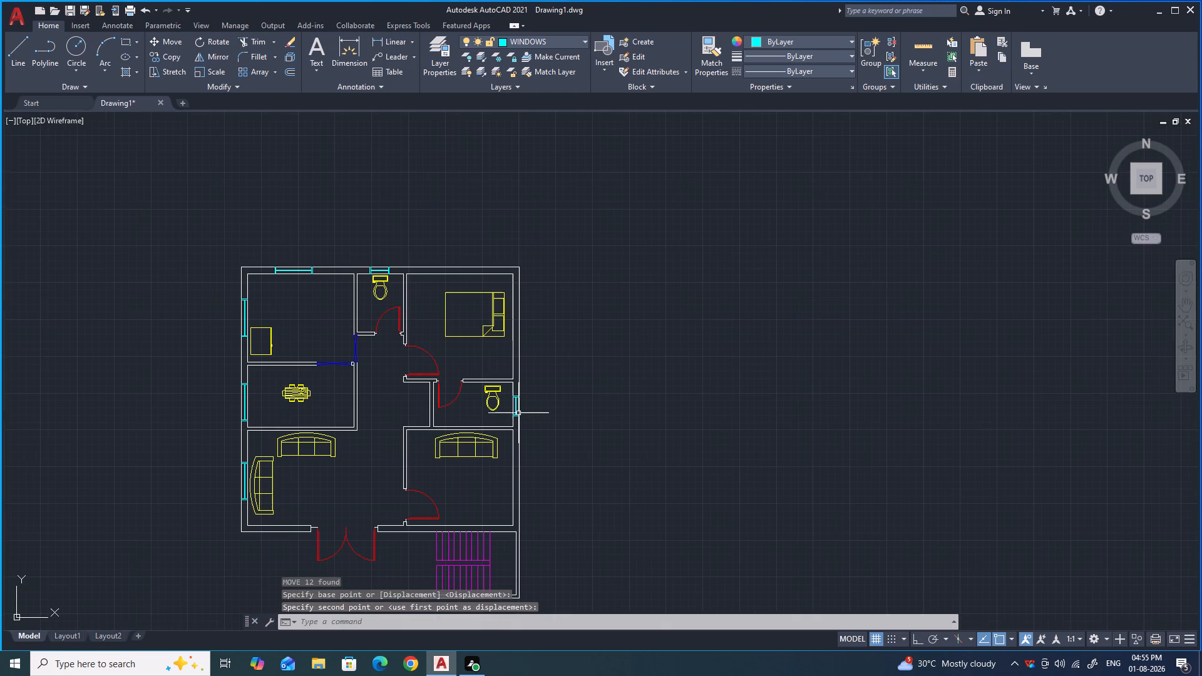
{"action": "scroll", "coordinate": [524, 373], "scroll_direction": "down", "scroll_amount": 1}
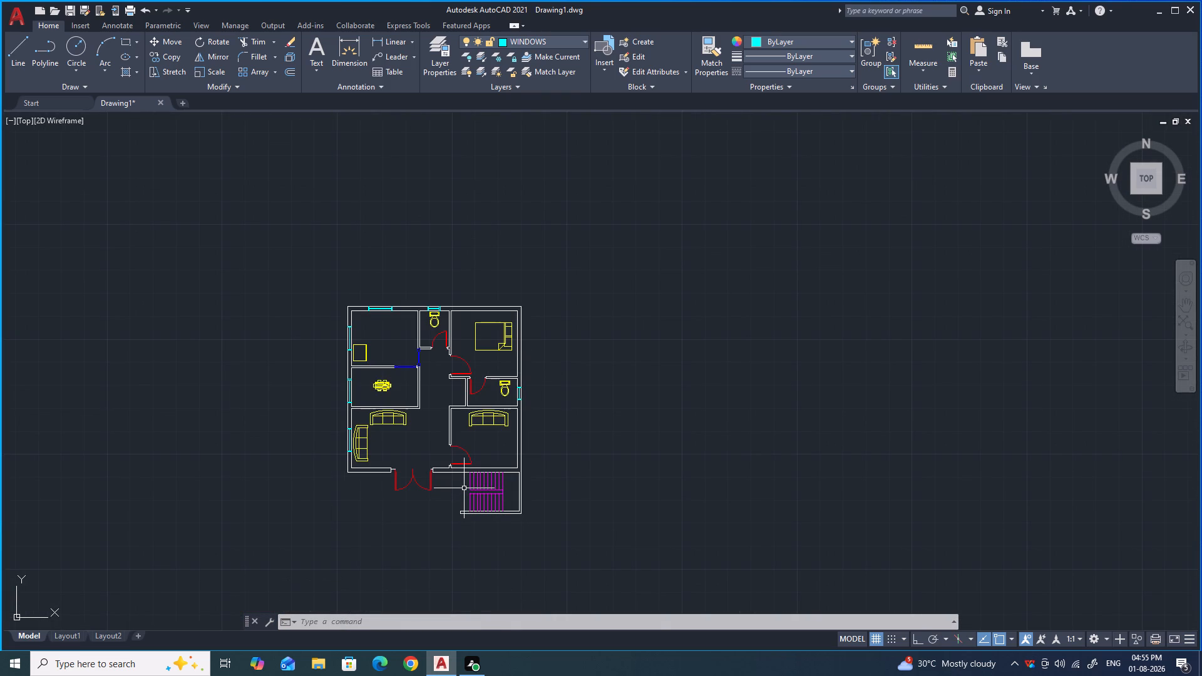
{"action": "scroll", "coordinate": [516, 432], "scroll_direction": "up", "scroll_amount": 3}
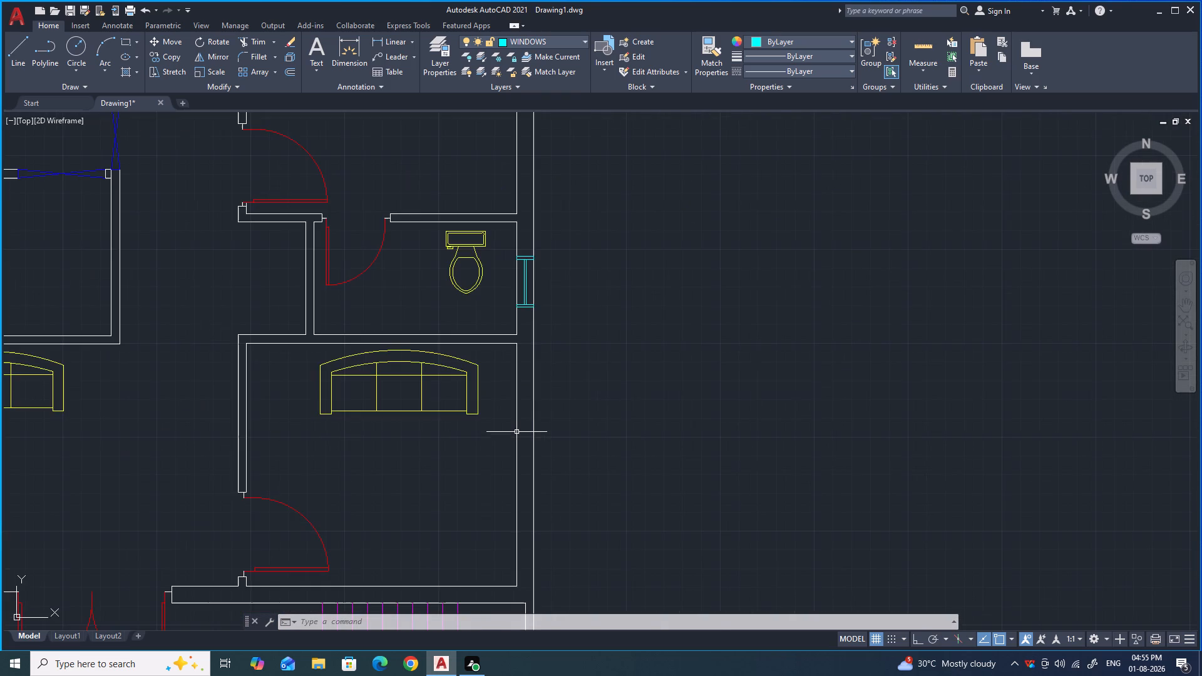
{"action": "scroll", "coordinate": [515, 428], "scroll_direction": "up", "scroll_amount": 2}
{"action": "key", "text": "l"}
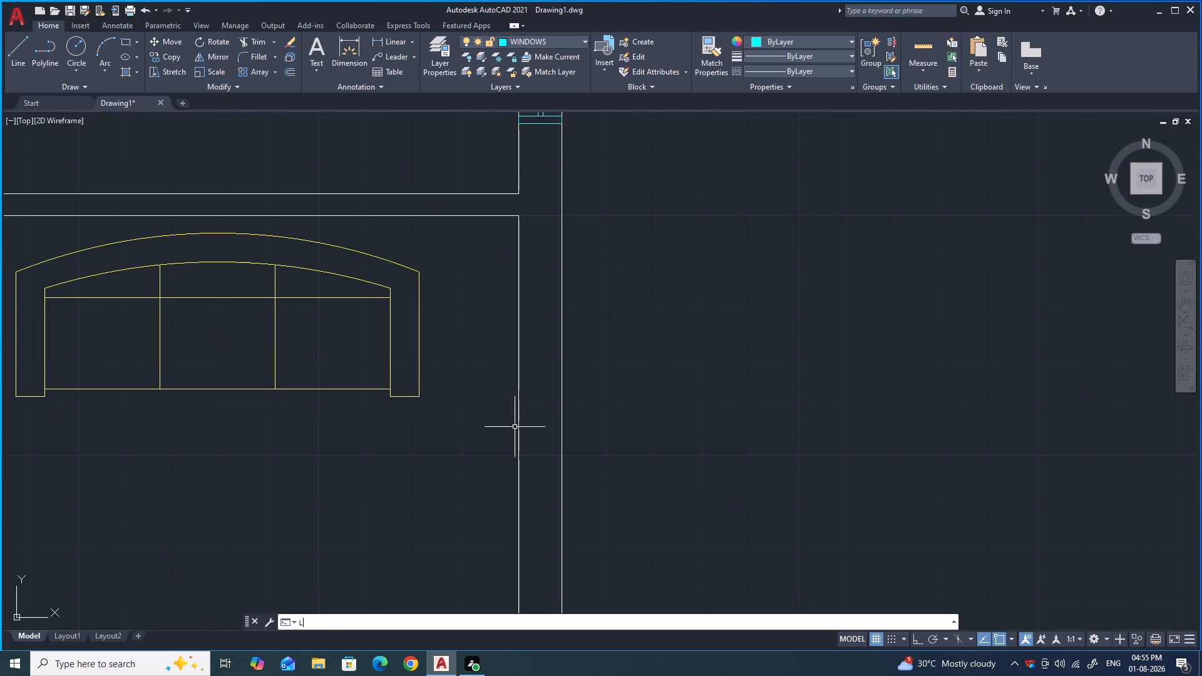
{"action": "key", "text": "Return"}
{"action": "left_click", "coordinate": [519, 387]}
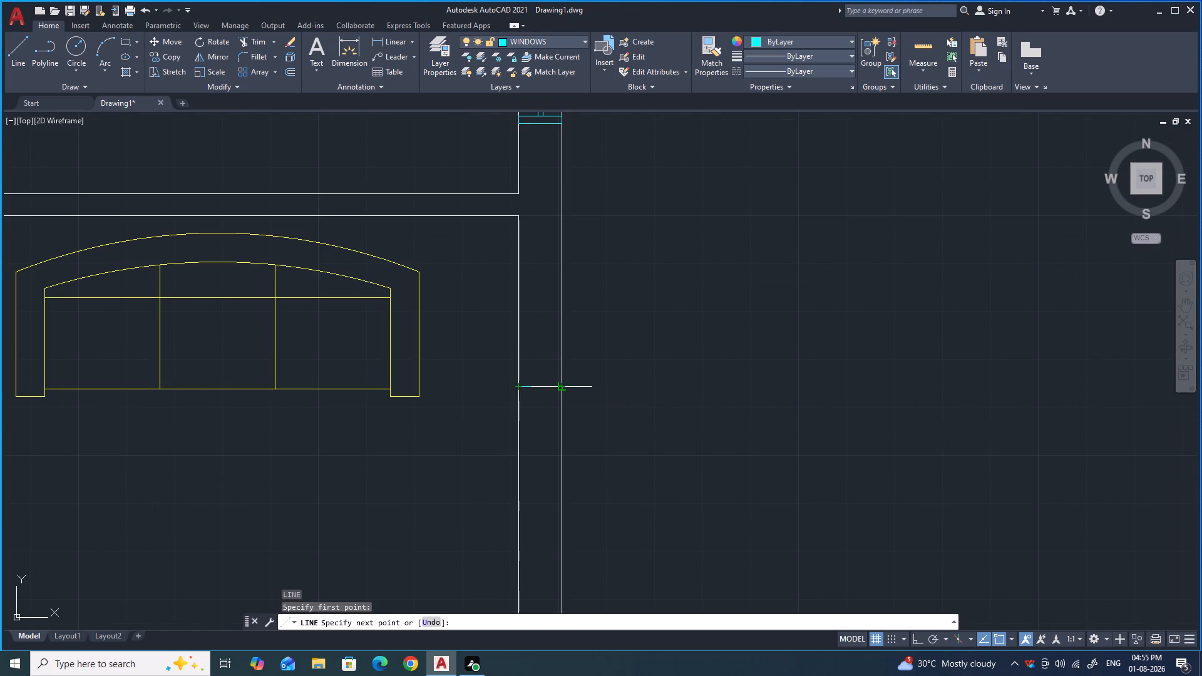
{"action": "left_click", "coordinate": [562, 387]}
{"action": "key", "text": "Escape"}
Complete the upper jamb below that line with segments 1.5" down, 9" across to the inner wall line and 1.5" up, with Ortho on.
{"action": "key", "text": "l"}
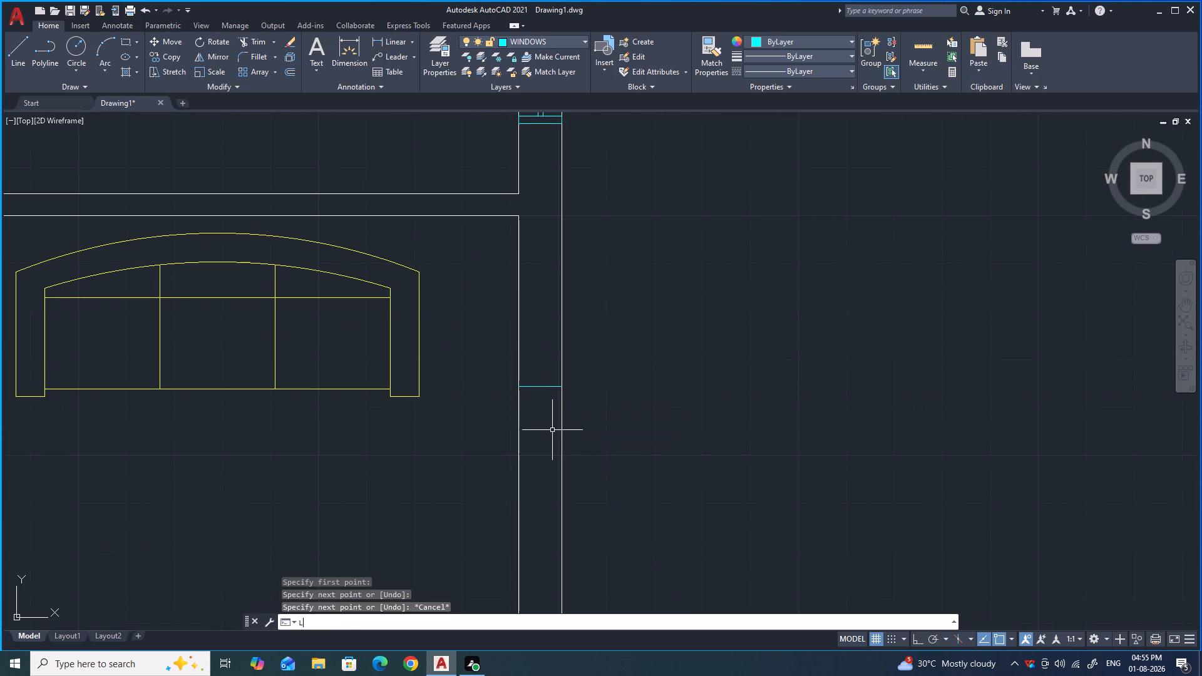
{"action": "key", "text": "Return"}
{"action": "left_click", "coordinate": [561, 388]}
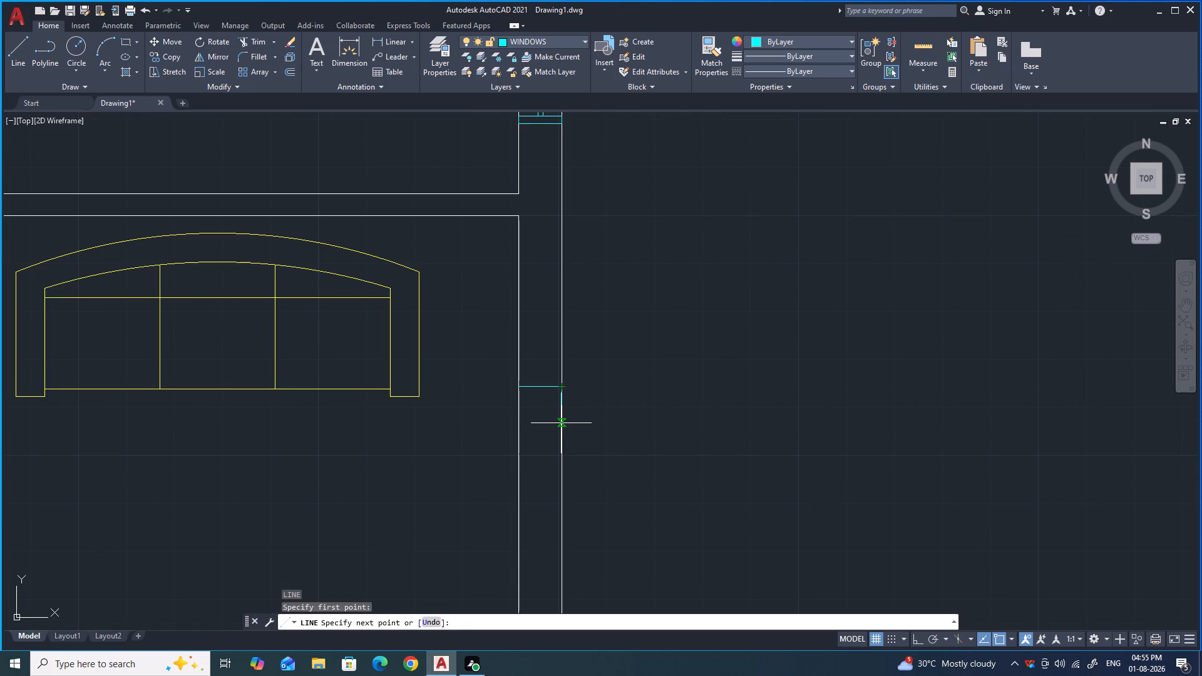
{"action": "key", "text": "1"}
{"action": "type", "text": ".5"}
{"action": "key", "text": "Return"}
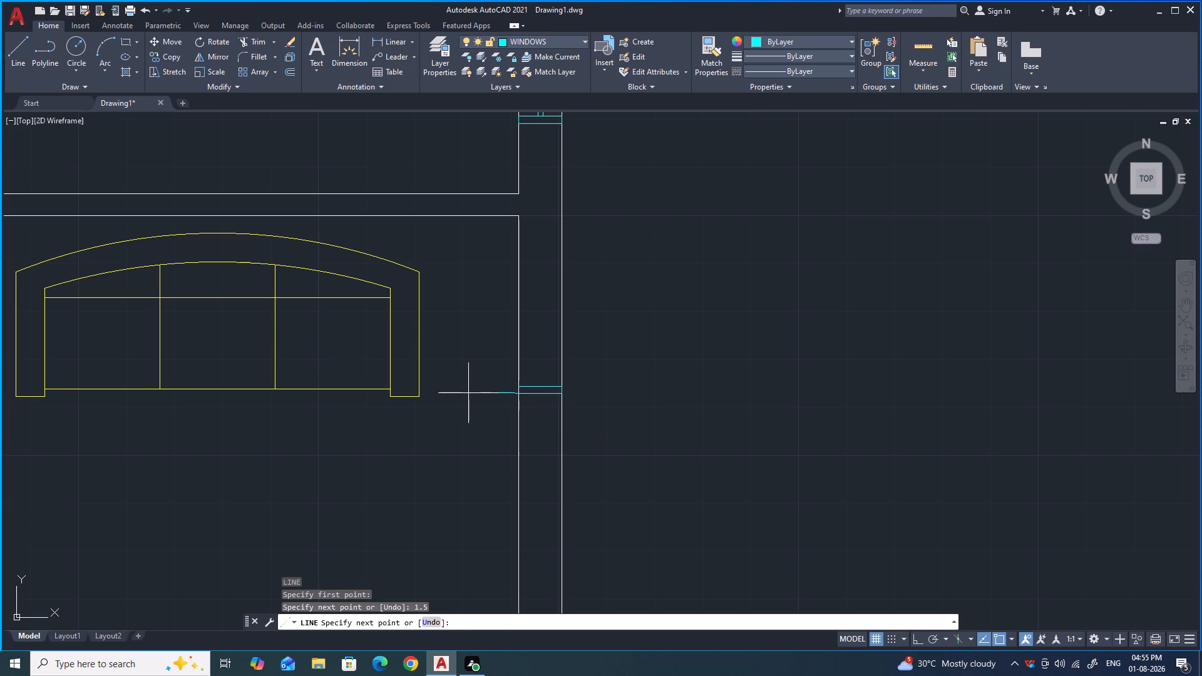
{"action": "key", "text": "F8"}
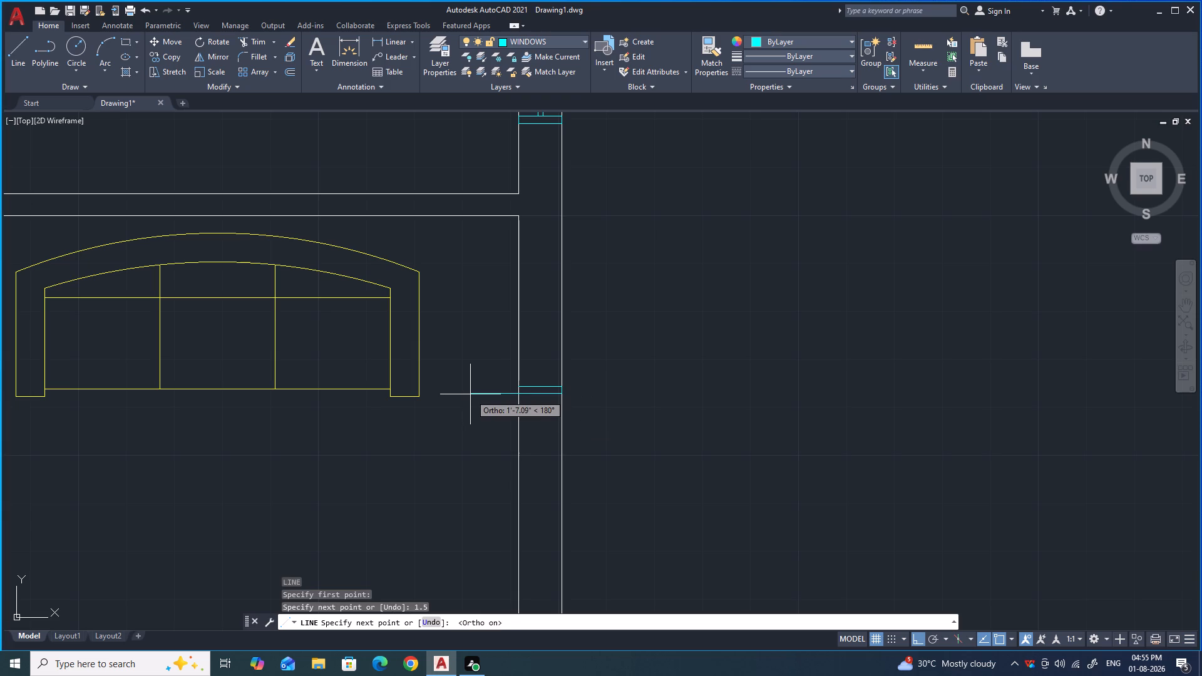
{"action": "key", "text": "9"}
{"action": "key", "text": "Return"}
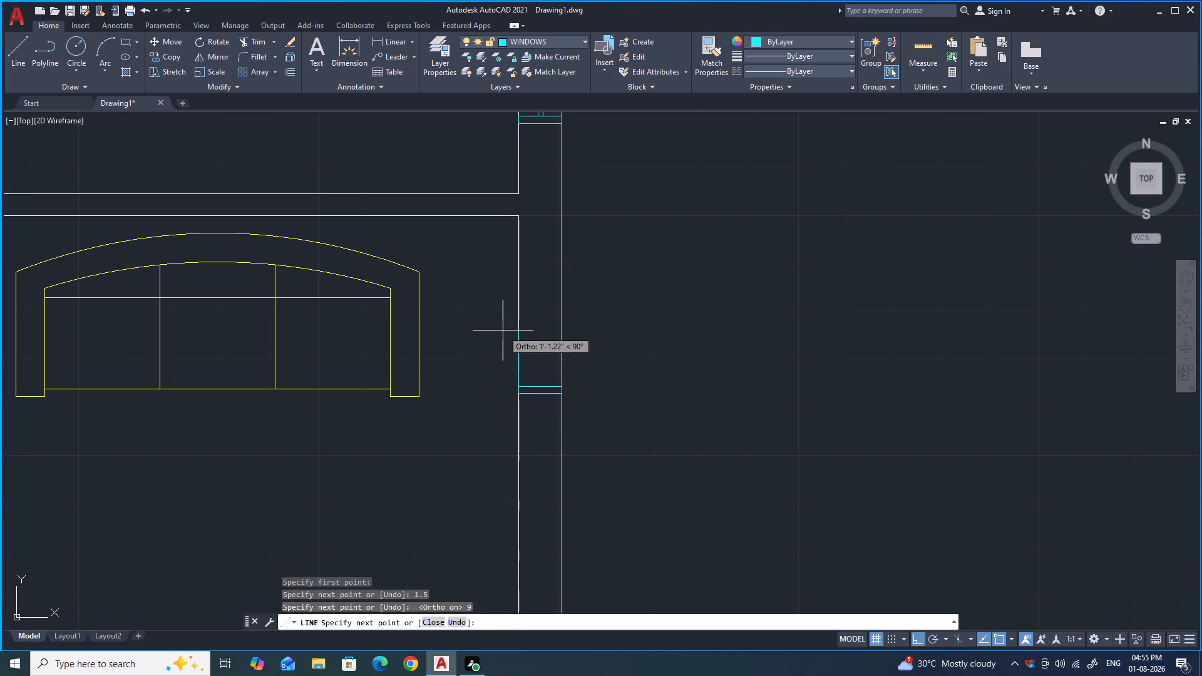
{"action": "type", "text": "1.5"}
{"action": "key", "text": "Return"}
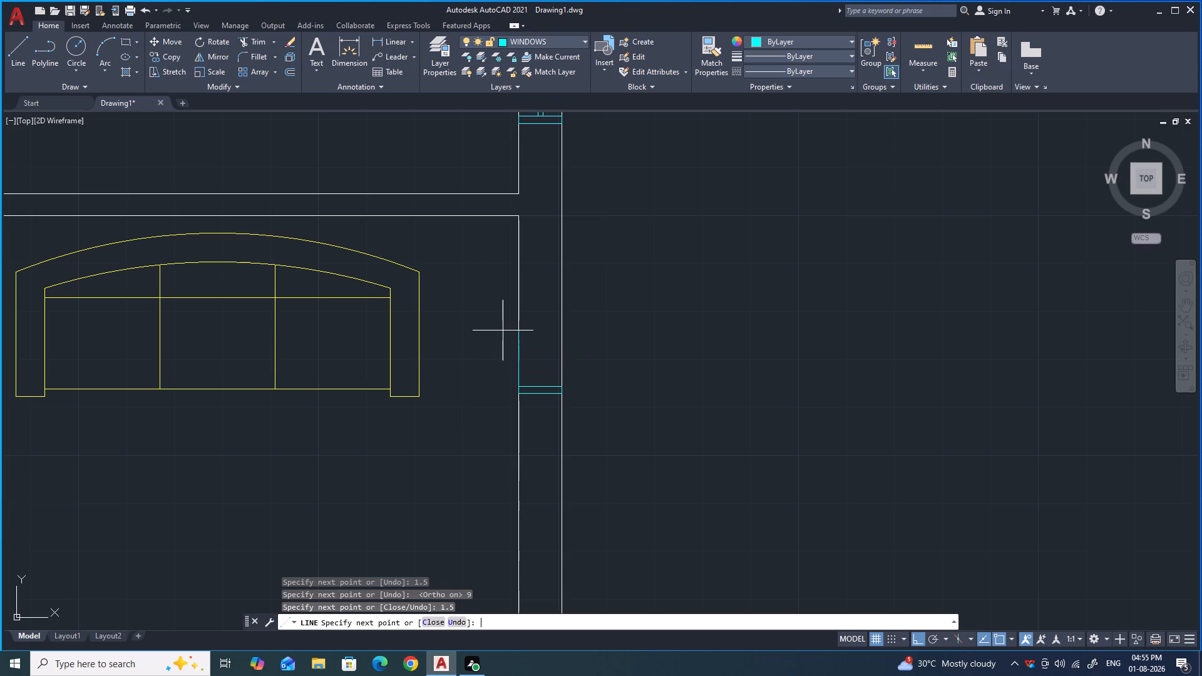
{"action": "key", "text": "Escape"}
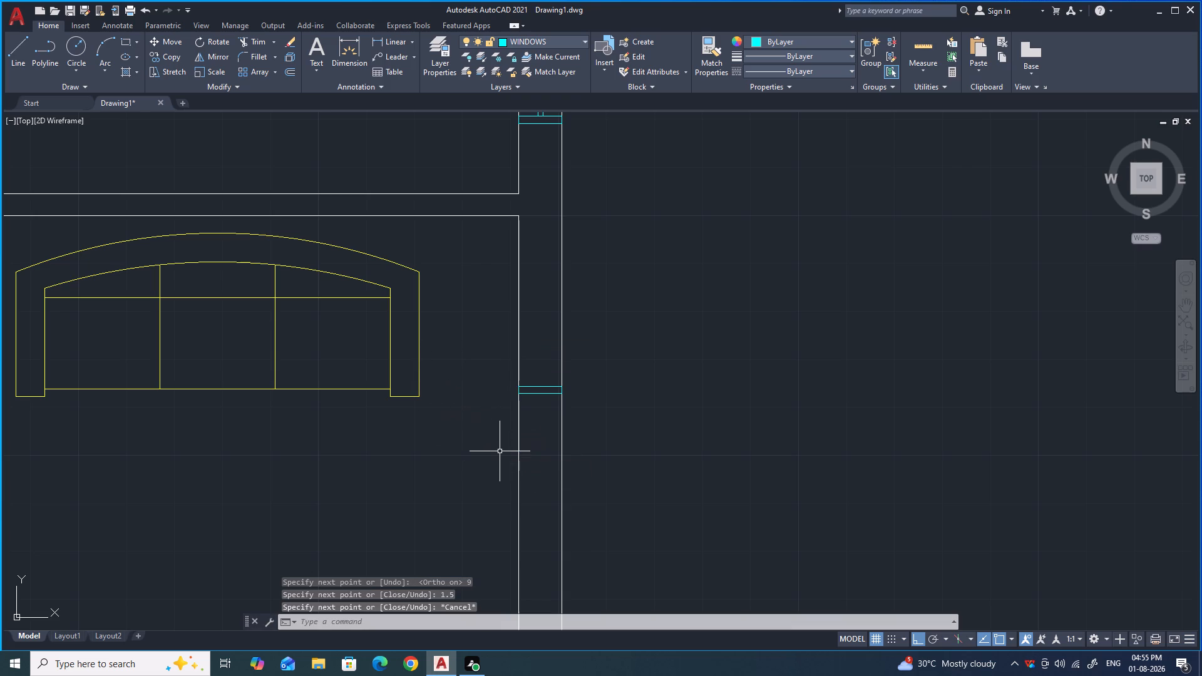
Draw a 5' vertical line down from the midpoint of the upper jamb's lower edge.
{"action": "key", "text": "l"}
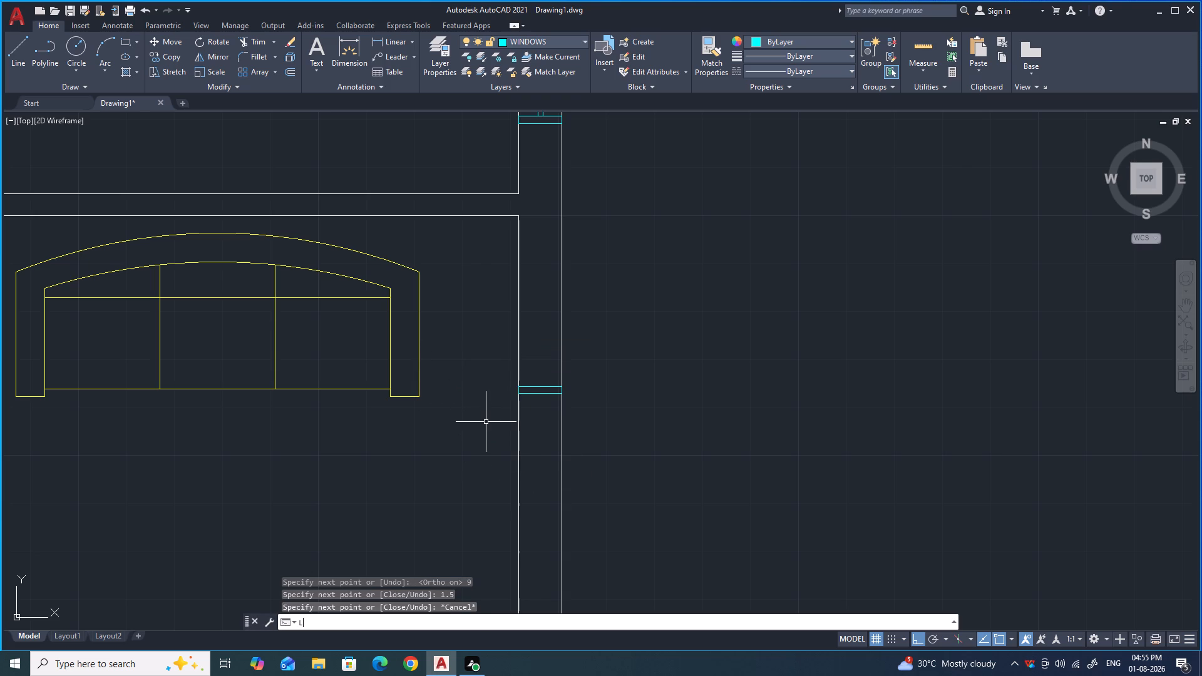
{"action": "key", "text": "Return"}
{"action": "left_click", "coordinate": [542, 394]}
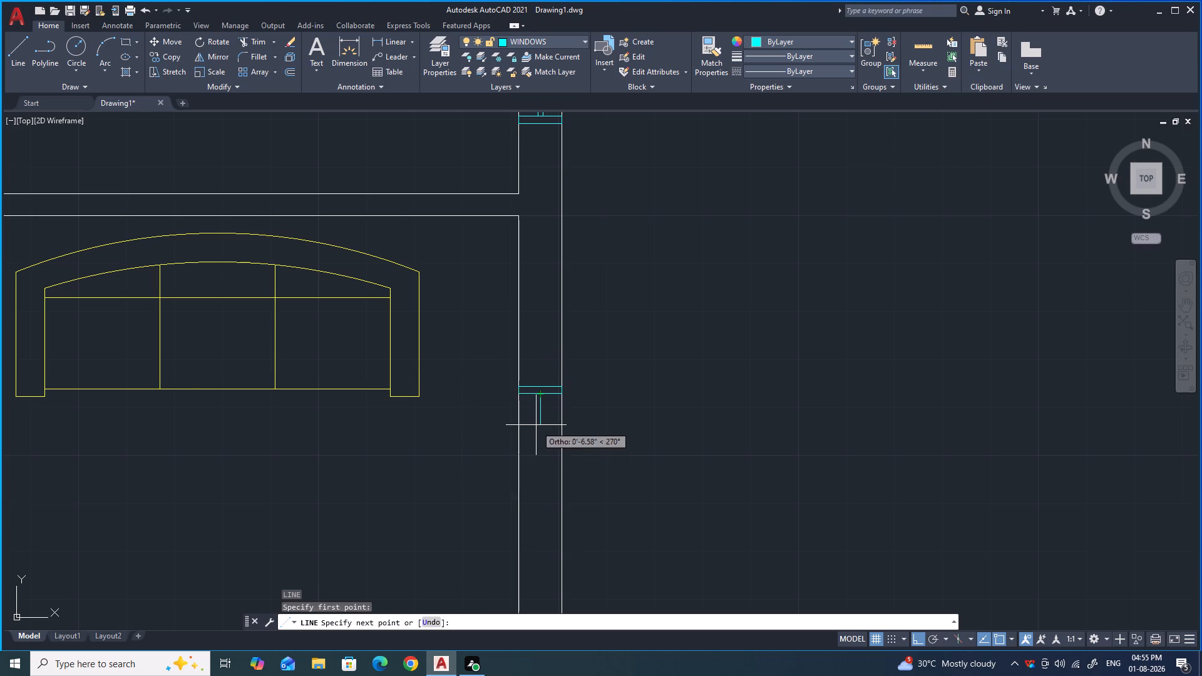
{"action": "scroll", "coordinate": [536, 425], "scroll_direction": "down", "scroll_amount": 2}
{"action": "scroll", "coordinate": [537, 506], "scroll_direction": "up", "scroll_amount": 2}
{"action": "scroll", "coordinate": [535, 449], "scroll_direction": "down", "scroll_amount": 1}
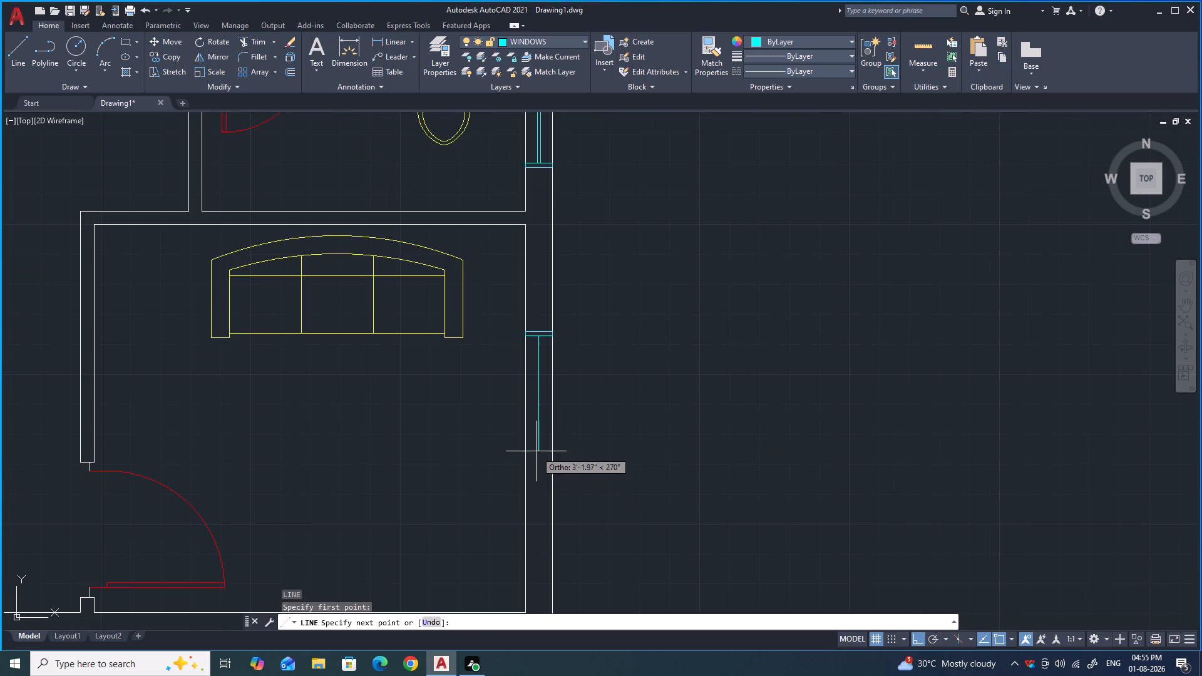
{"action": "type", "text": "5'"}
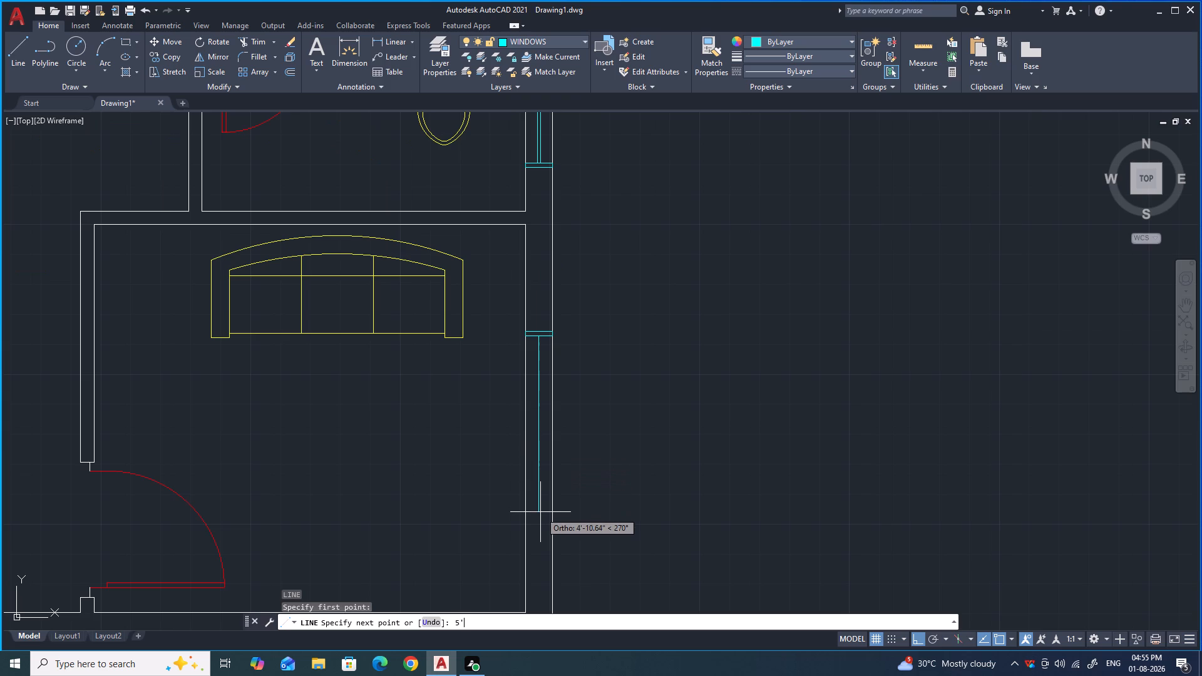
{"action": "key", "text": "Return"}
Continue the line 4.5" to the wall's outer line and 9" back to its inner line, forming the lower jamb's top edge.
{"action": "scroll", "coordinate": [574, 494], "scroll_direction": "down", "scroll_amount": 2}
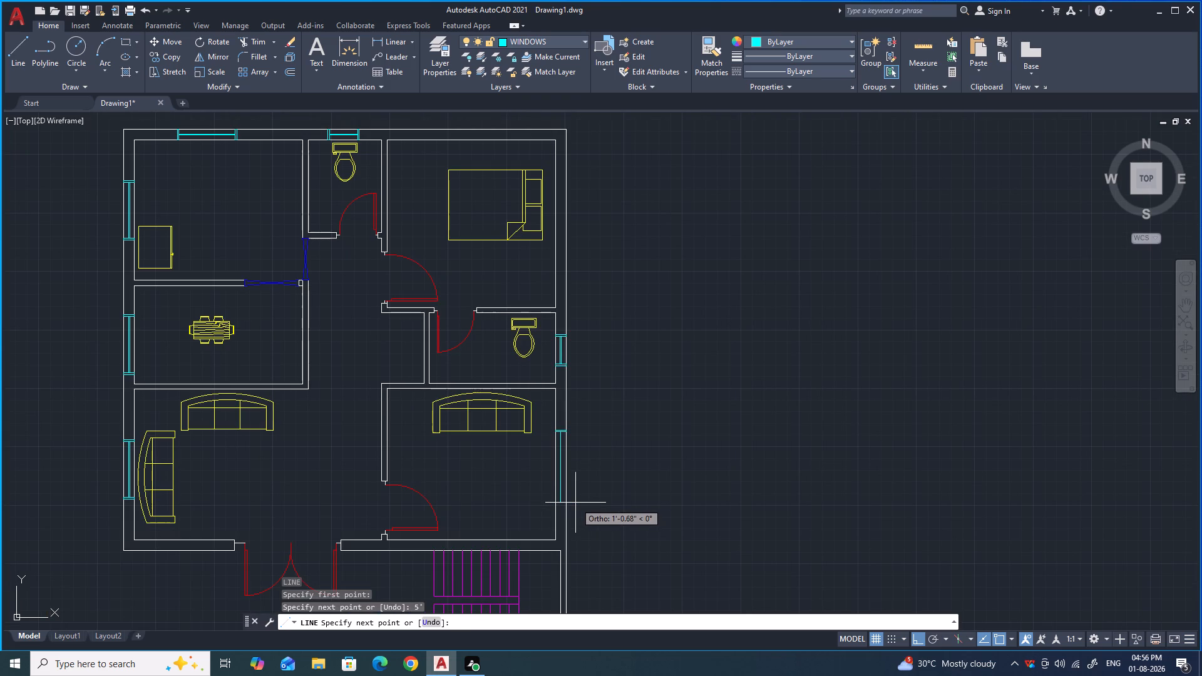
{"action": "scroll", "coordinate": [558, 501], "scroll_direction": "up", "scroll_amount": 3}
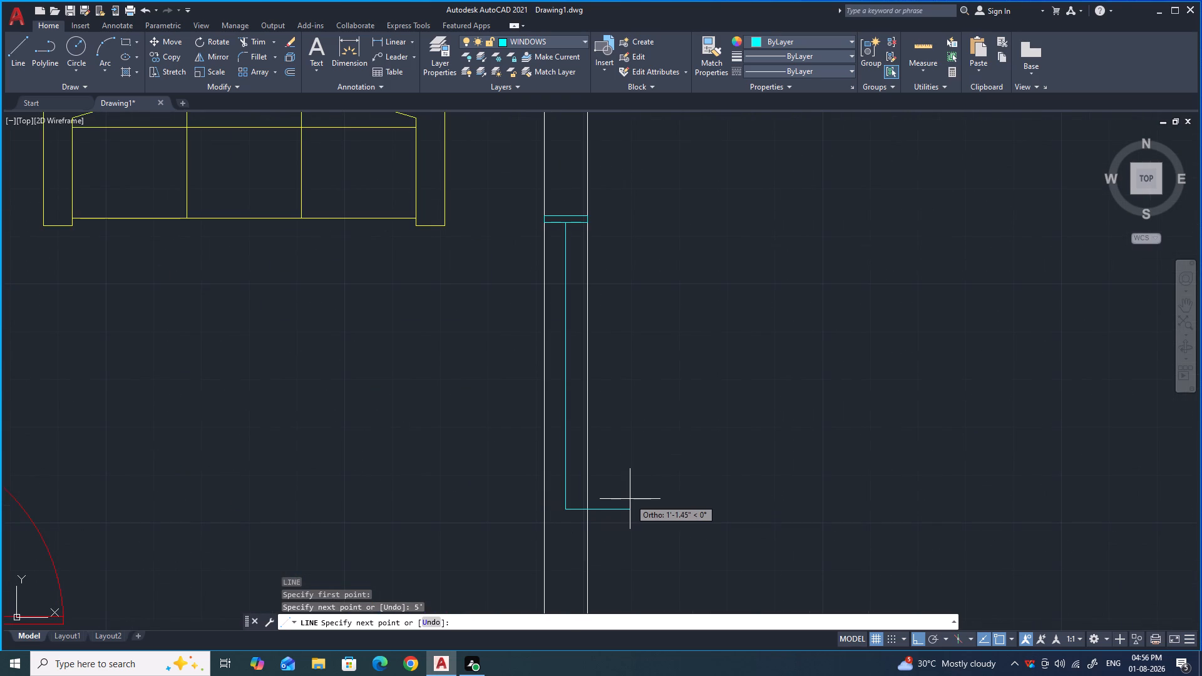
{"action": "type", "text": "4.5"}
{"action": "key", "text": "Return"}
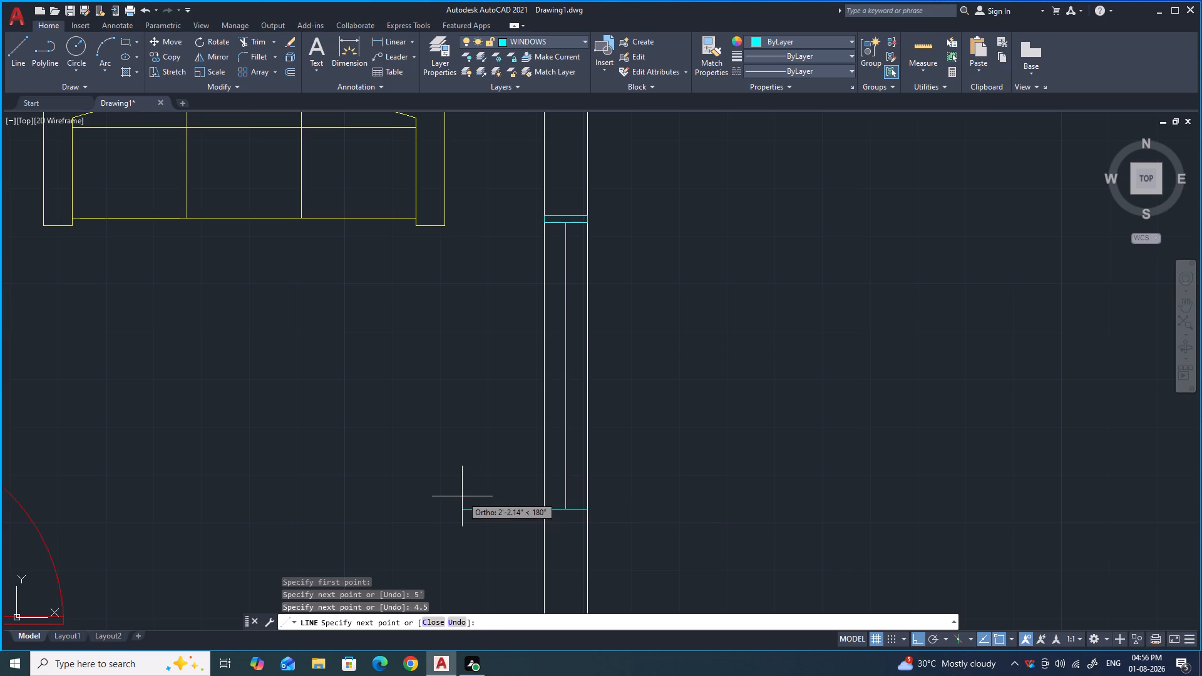
{"action": "key", "text": "9"}
{"action": "key", "text": "Return"}
{"action": "key", "text": "Escape"}
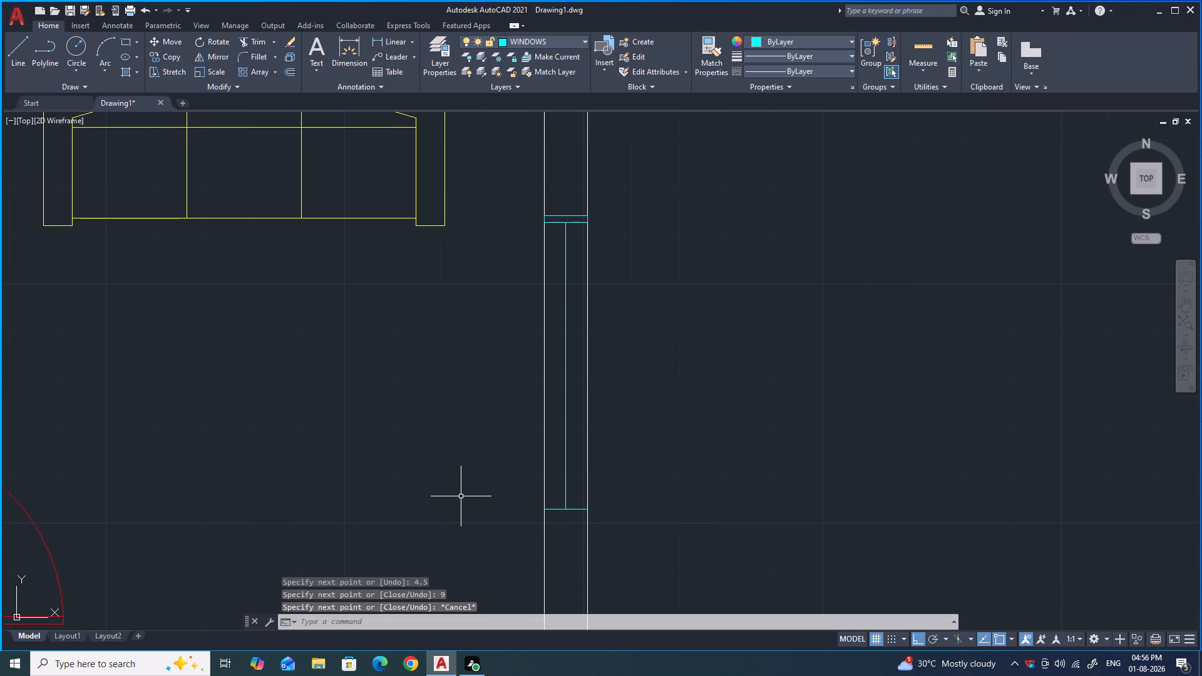
Complete the lower jamb from its top edge's outer end with segments 1.5" down, 9" across and 1.5" up.
{"action": "scroll", "coordinate": [569, 525], "scroll_direction": "up", "scroll_amount": 2}
{"action": "key", "text": "l"}
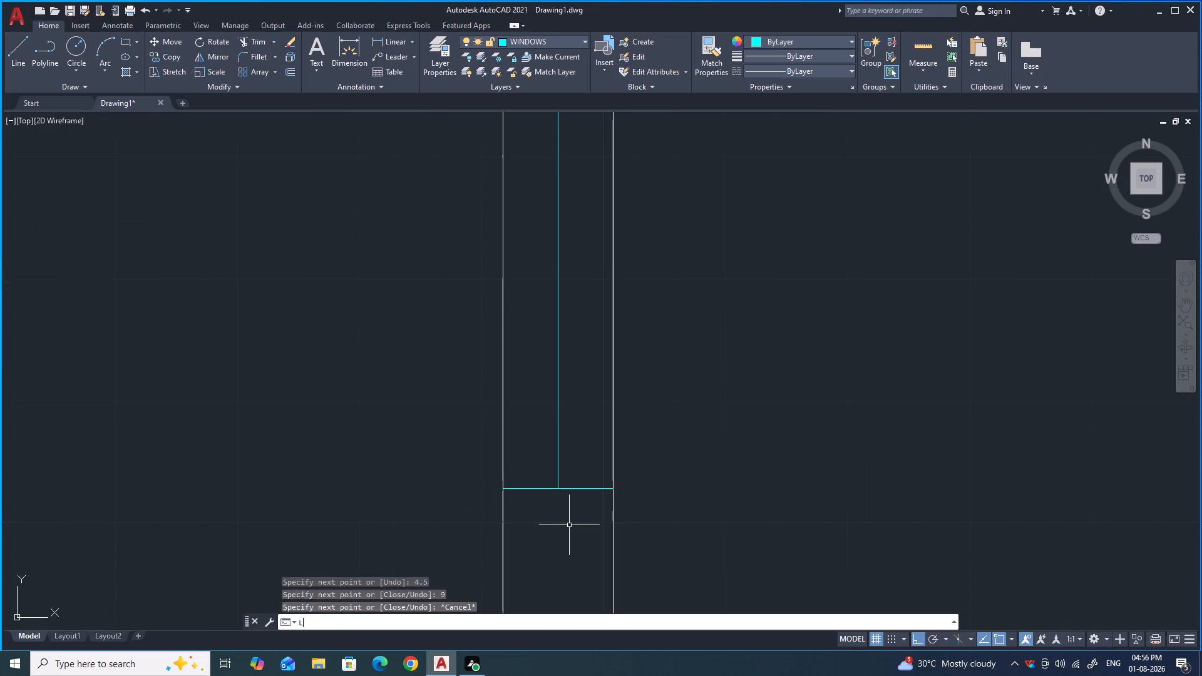
{"action": "key", "text": "Return"}
{"action": "left_click", "coordinate": [611, 489]}
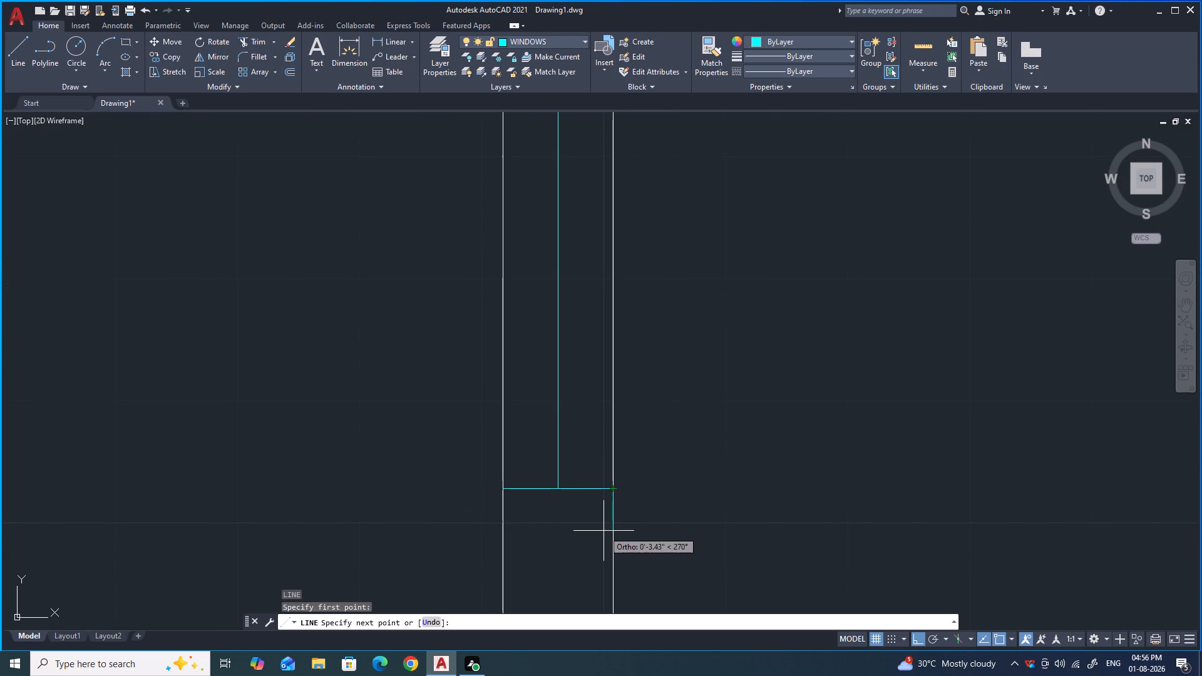
{"action": "type", "text": "1.5"}
{"action": "key", "text": "Return"}
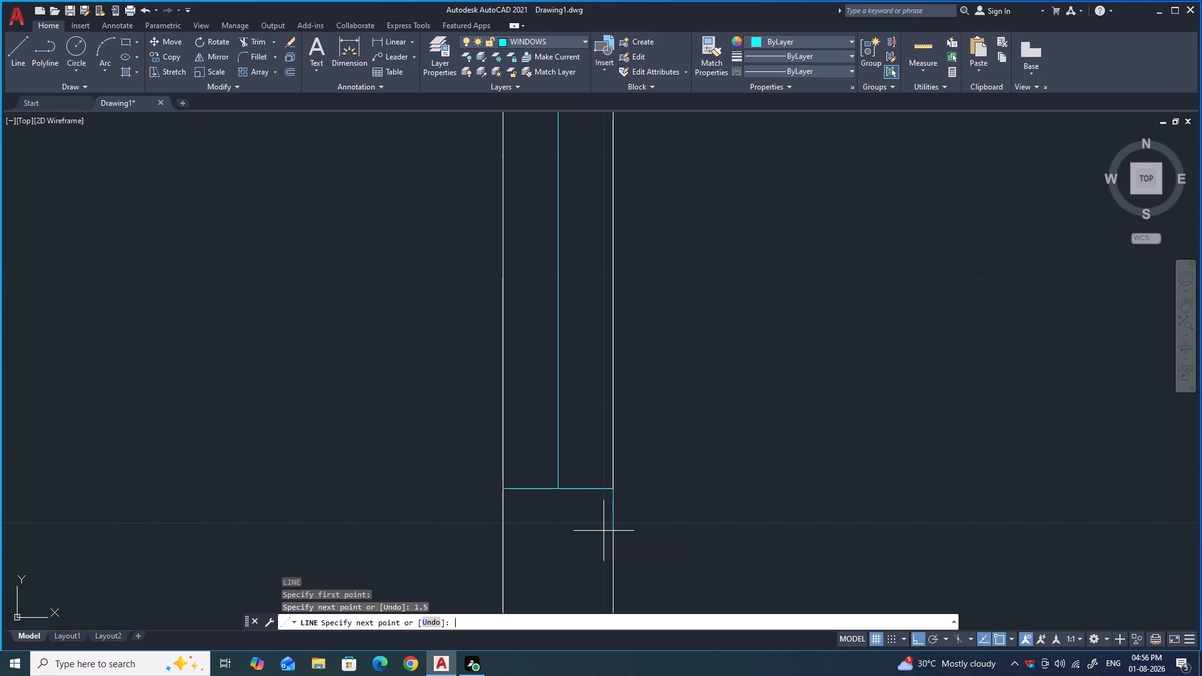
{"action": "key", "text": "9"}
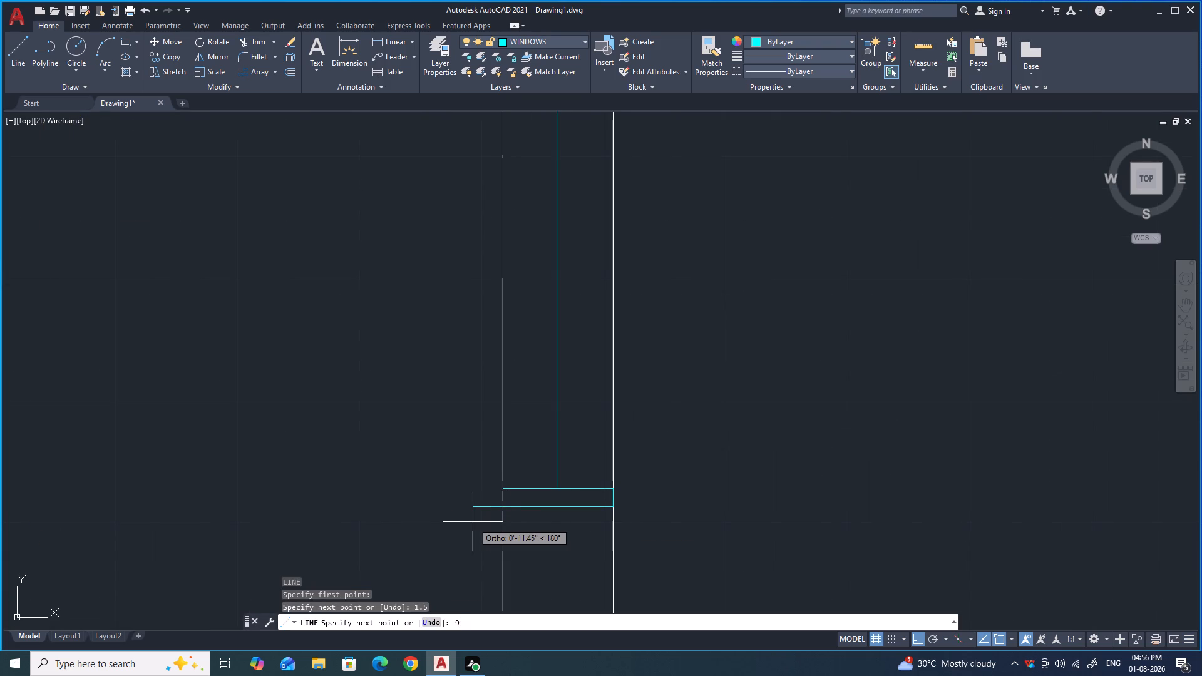
{"action": "key", "text": "Return"}
{"action": "type", "text": "1.5"}
{"action": "key", "text": "Return"}
{"action": "key", "text": "Escape"}
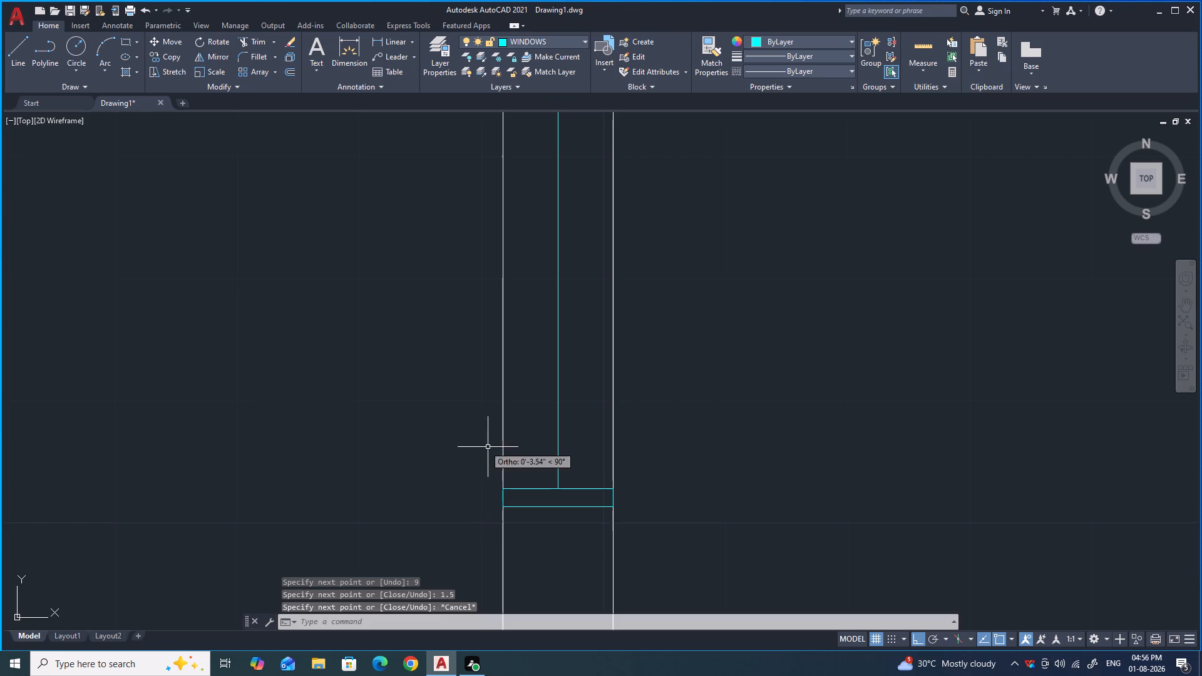
Offset the window's 5' vertical centre line 0.5" to each side.
{"action": "scroll", "coordinate": [518, 456], "scroll_direction": "down", "scroll_amount": 2}
{"action": "left_click", "coordinate": [545, 429]}
{"action": "left_click", "coordinate": [528, 402]}
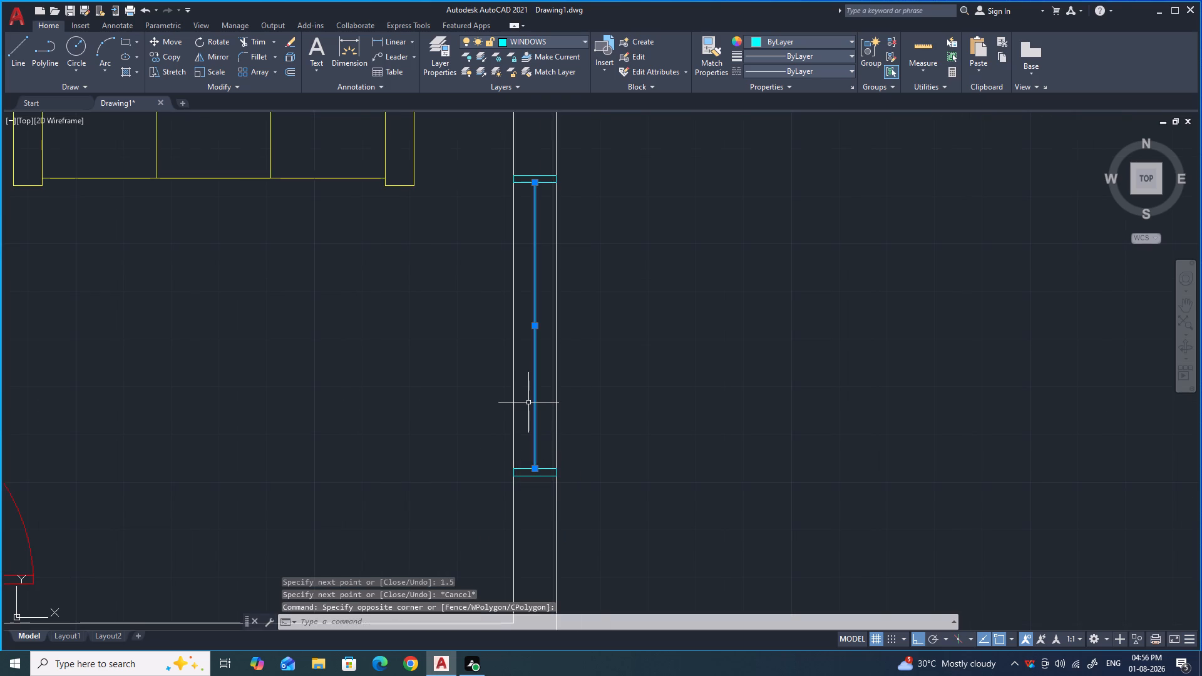
{"action": "key", "text": "o"}
{"action": "key", "text": "Return"}
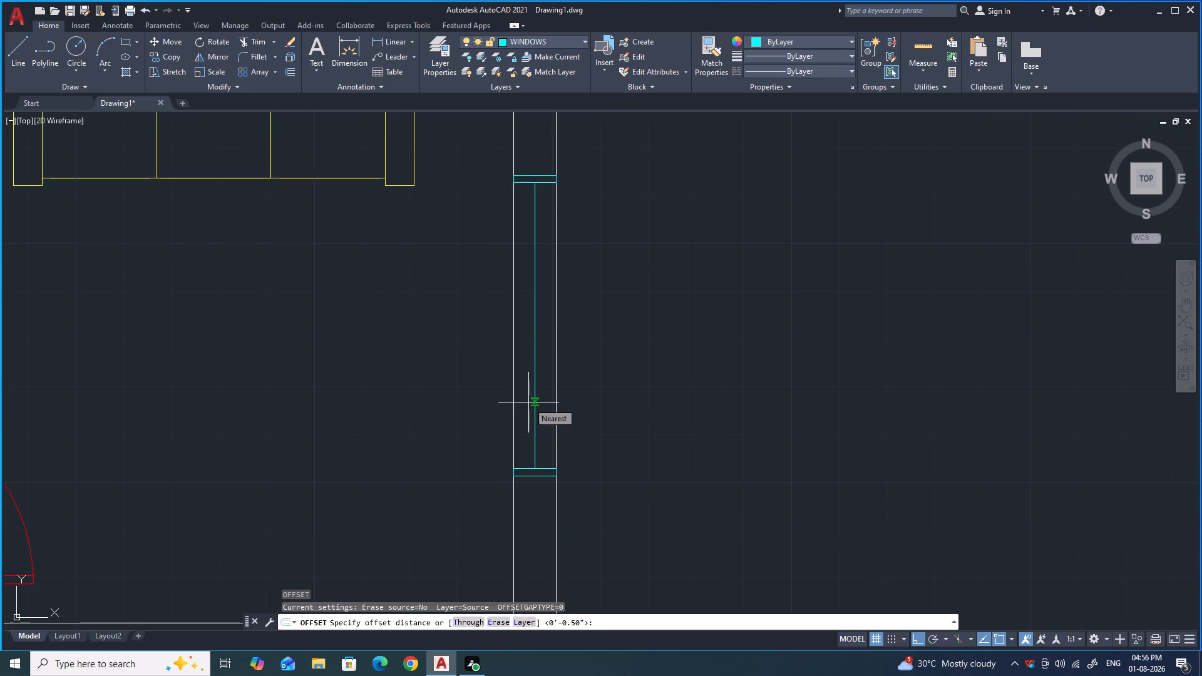
{"action": "type", "text": "0.5"}
{"action": "key", "text": "Return"}
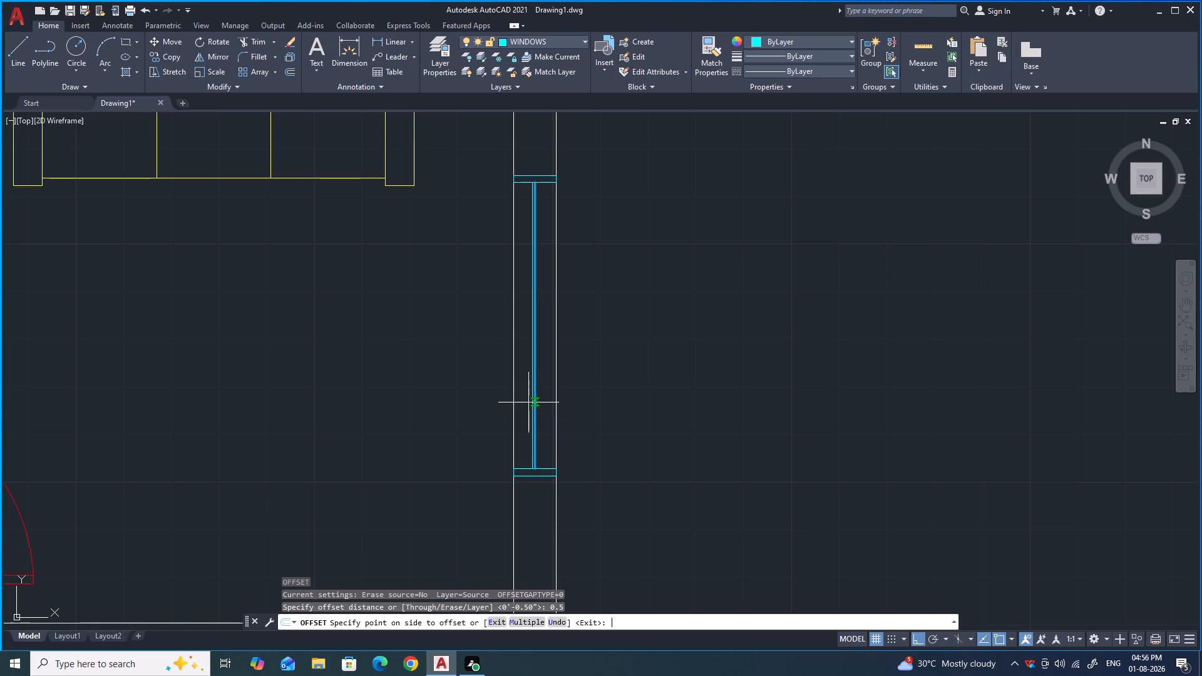
{"action": "scroll", "coordinate": [514, 350], "scroll_direction": "up", "scroll_amount": 3}
{"action": "left_click", "coordinate": [548, 369]}
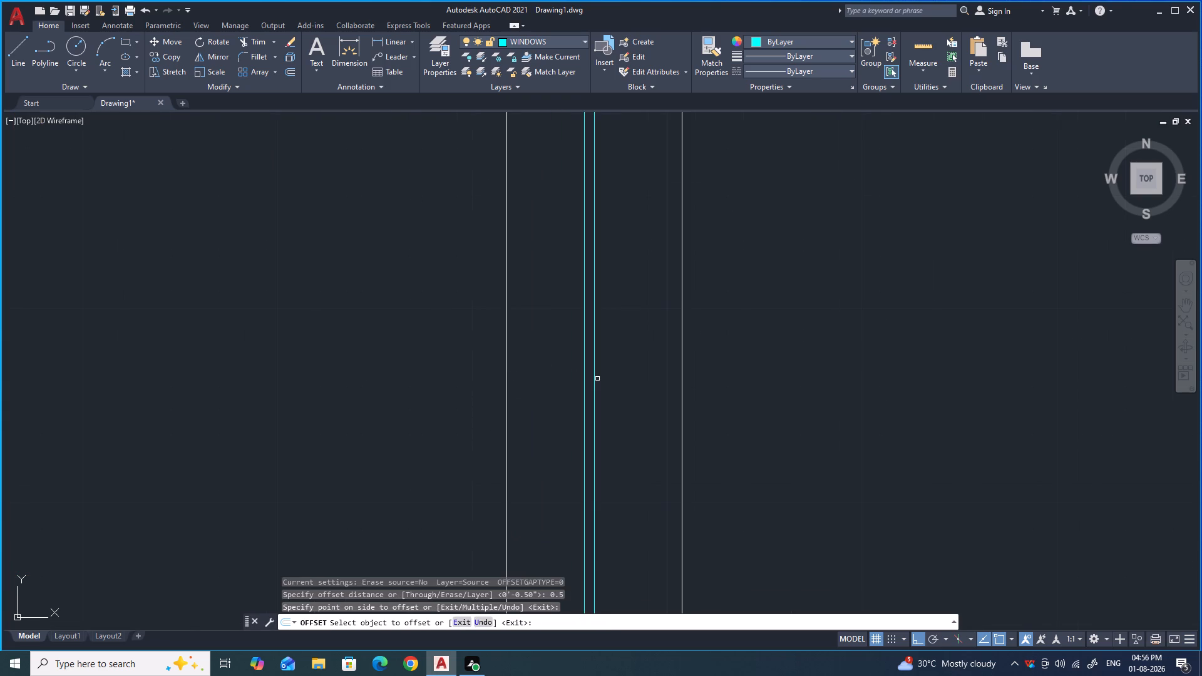
{"action": "left_click", "coordinate": [596, 379]}
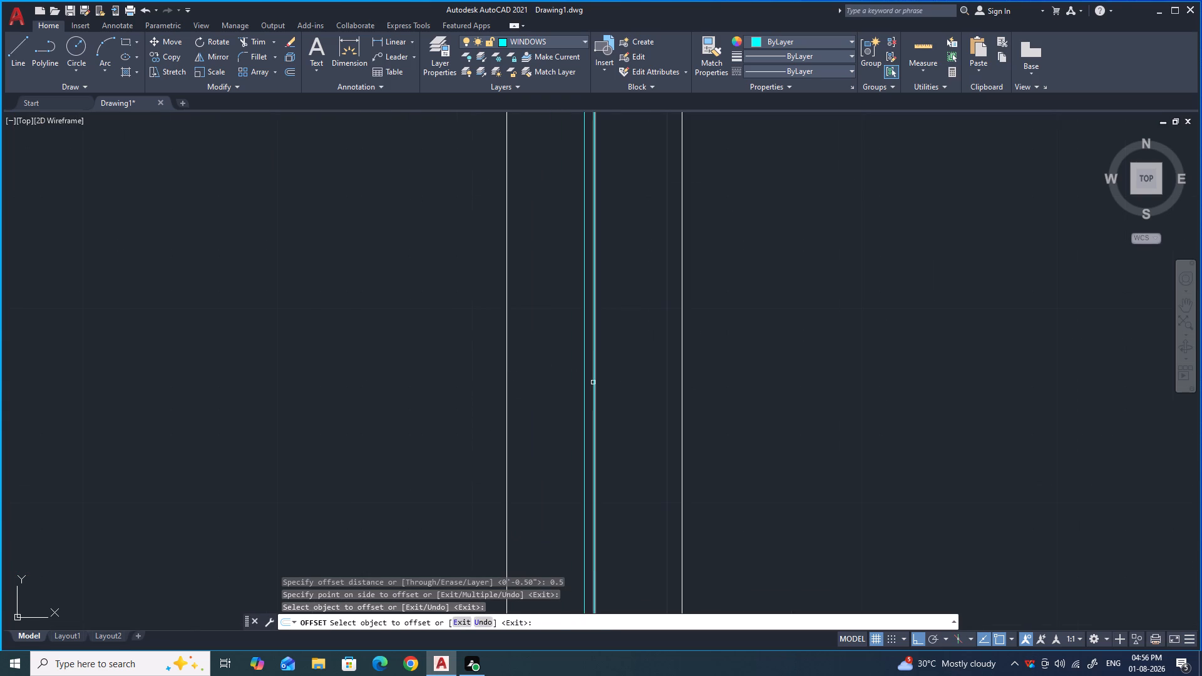
{"action": "left_click", "coordinate": [593, 382]}
{"action": "left_click", "coordinate": [635, 384]}
{"action": "key", "text": "Escape"}
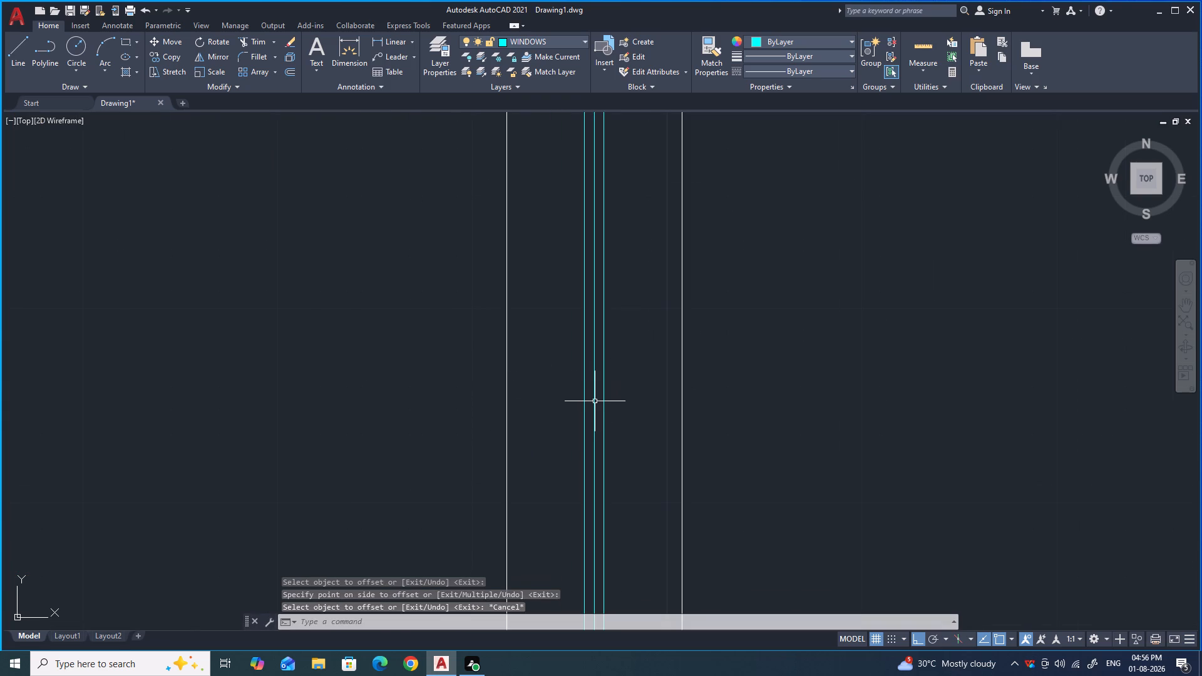
Delete the original centre line between the two offset glass lines.
{"action": "left_click", "coordinate": [594, 402]}
{"action": "key", "text": "Delete"}
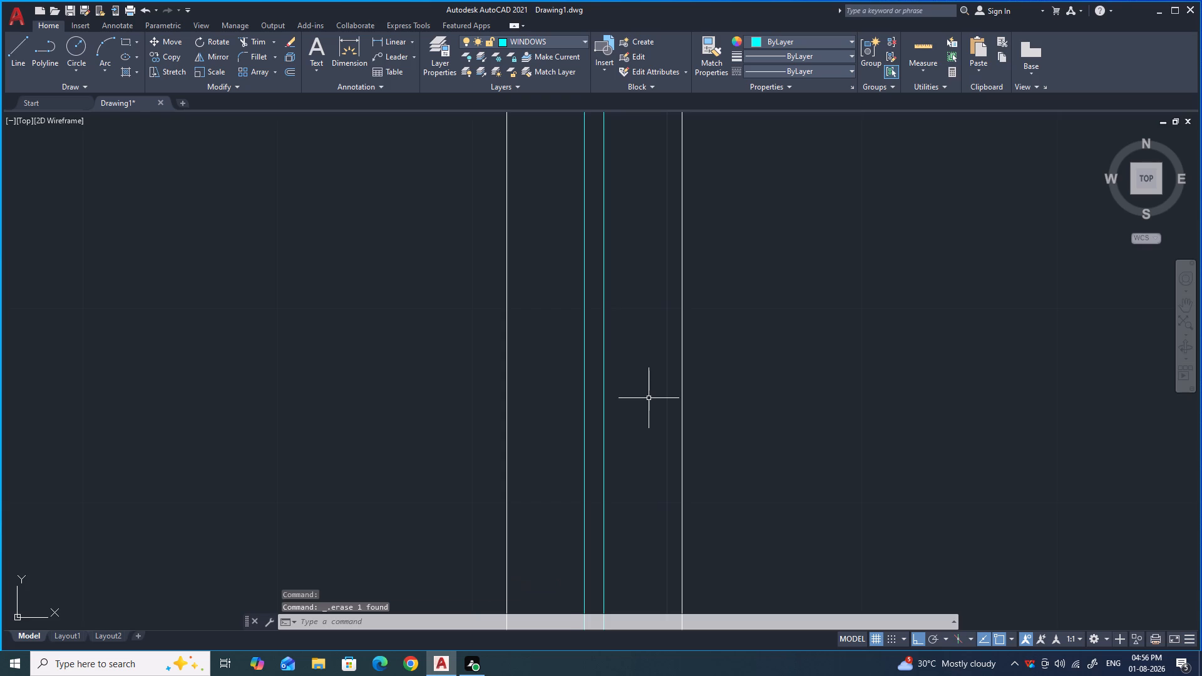
Review the whole floor plan, checking the windows, doors and furniture in each room.
{"action": "scroll", "coordinate": [610, 384], "scroll_direction": "down", "scroll_amount": 5}
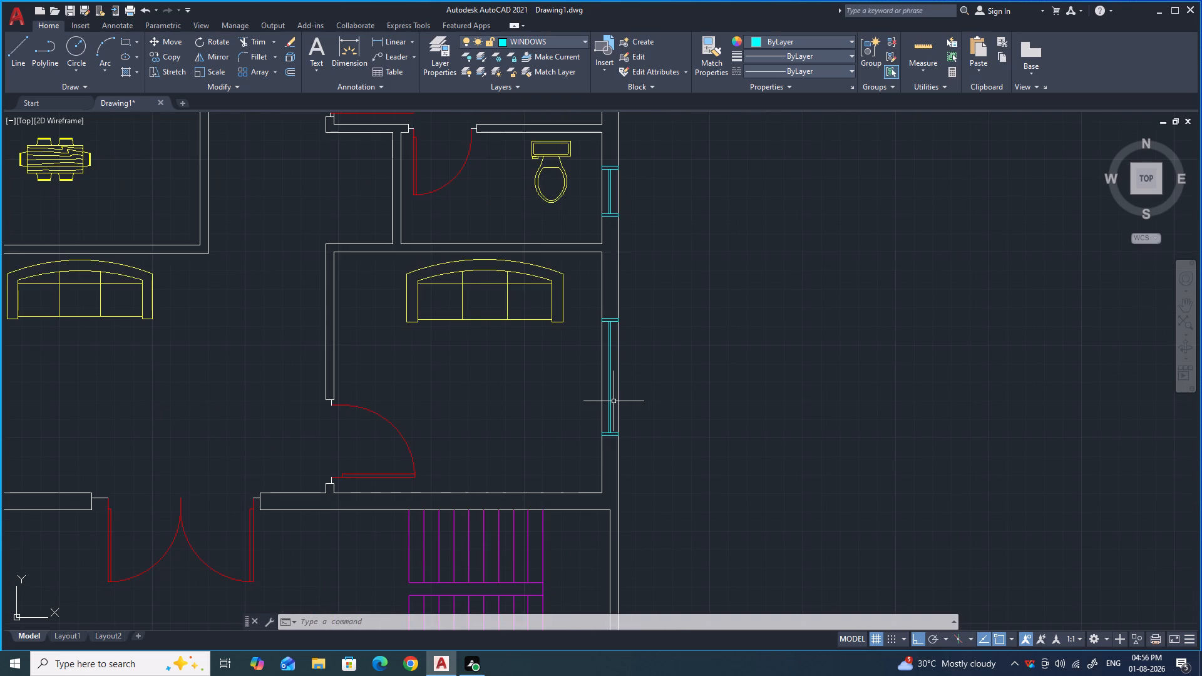
{"action": "scroll", "coordinate": [550, 382], "scroll_direction": "down", "scroll_amount": 3}
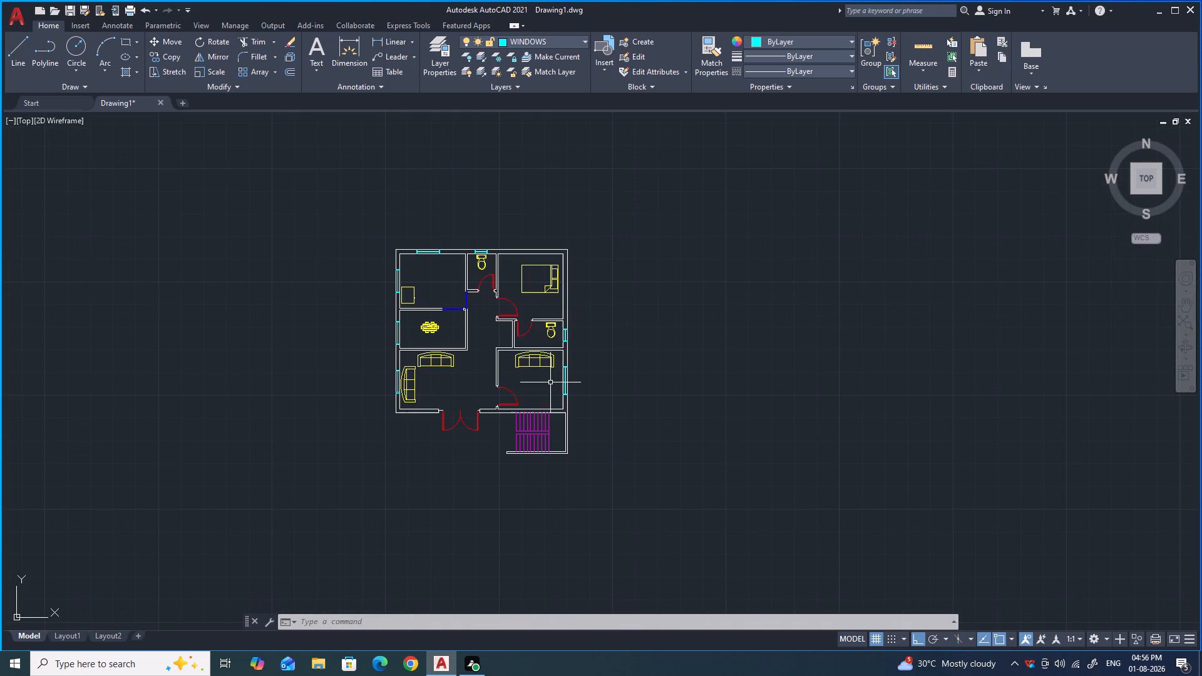
{"action": "scroll", "coordinate": [444, 329], "scroll_direction": "up", "scroll_amount": 1}
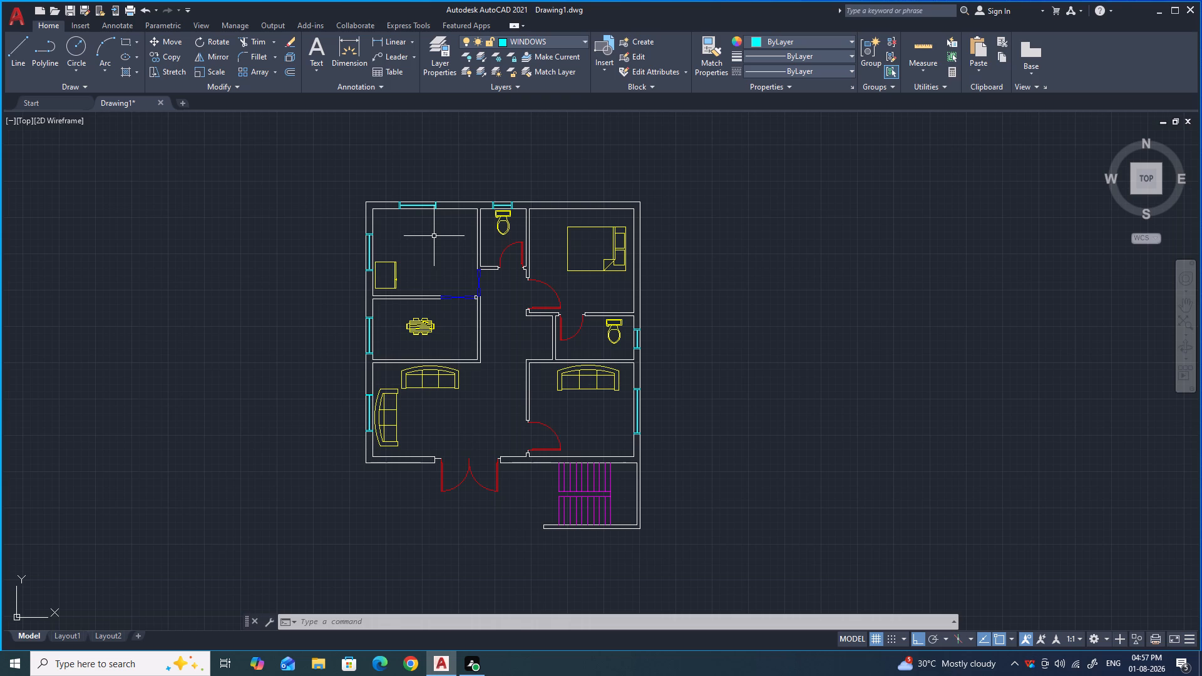
{"action": "scroll", "coordinate": [396, 309], "scroll_direction": "up", "scroll_amount": 2}
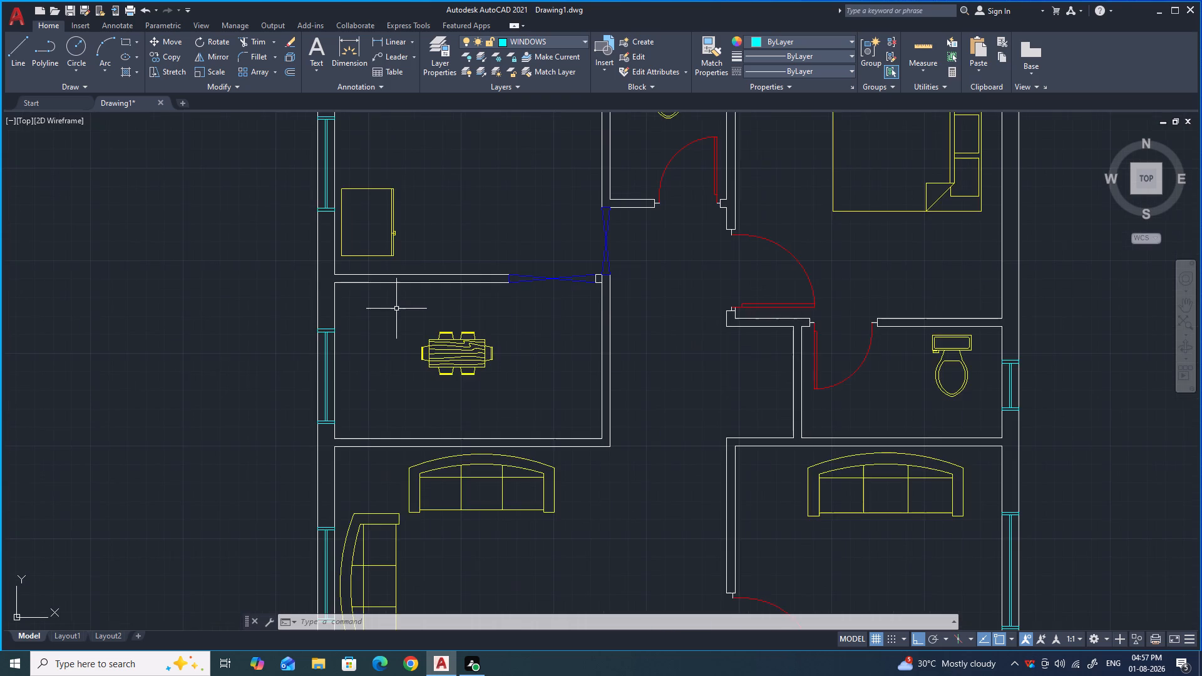
{"action": "scroll", "coordinate": [396, 309], "scroll_direction": "down", "scroll_amount": 3}
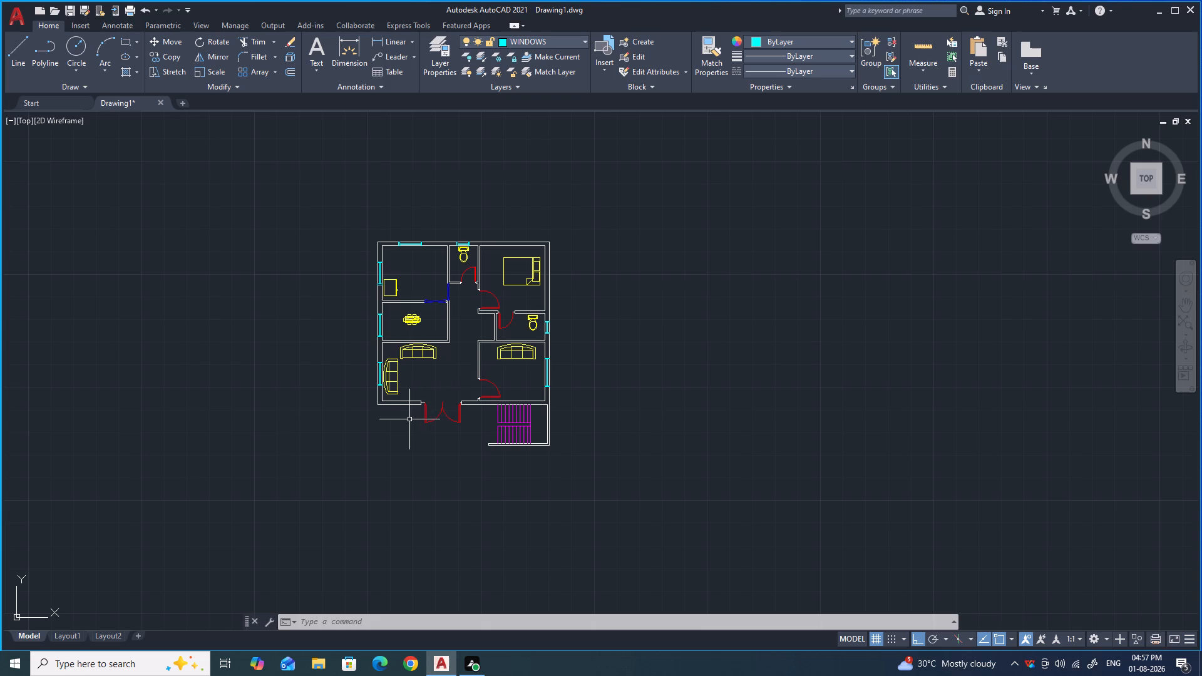
{"action": "scroll", "coordinate": [394, 418], "scroll_direction": "down", "scroll_amount": 1}
{"action": "scroll", "coordinate": [396, 339], "scroll_direction": "up", "scroll_amount": 2}
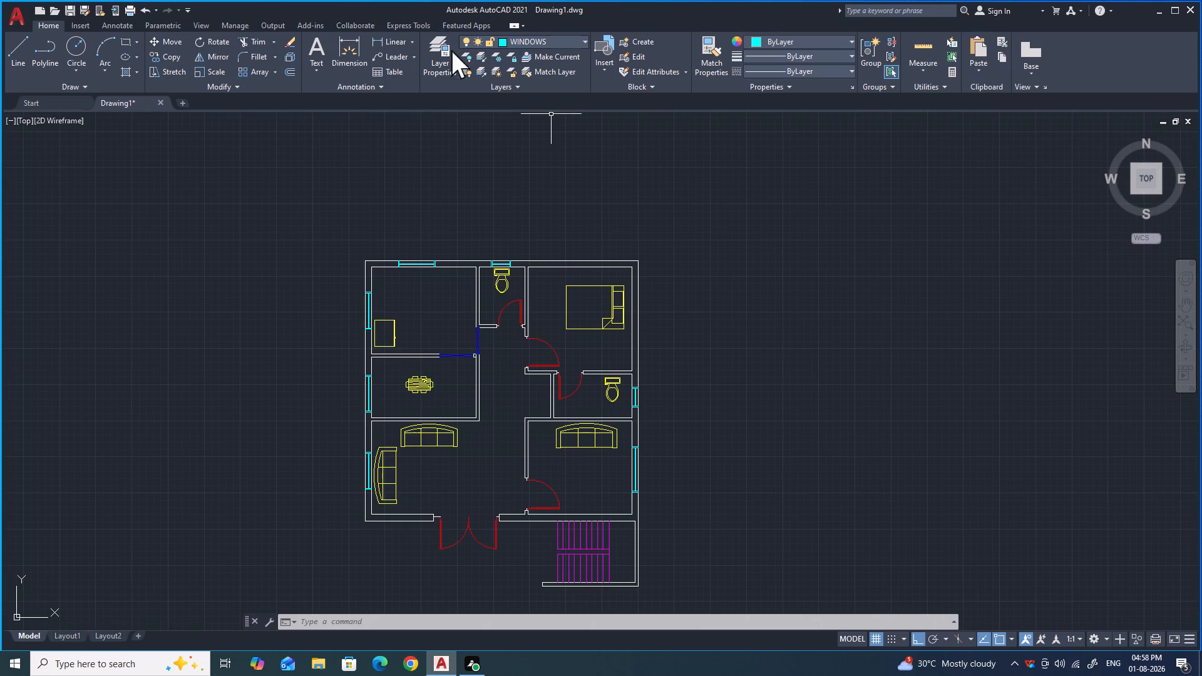
Make the DIMENSIONS layer current.
{"action": "left_click", "coordinate": [438, 57]}
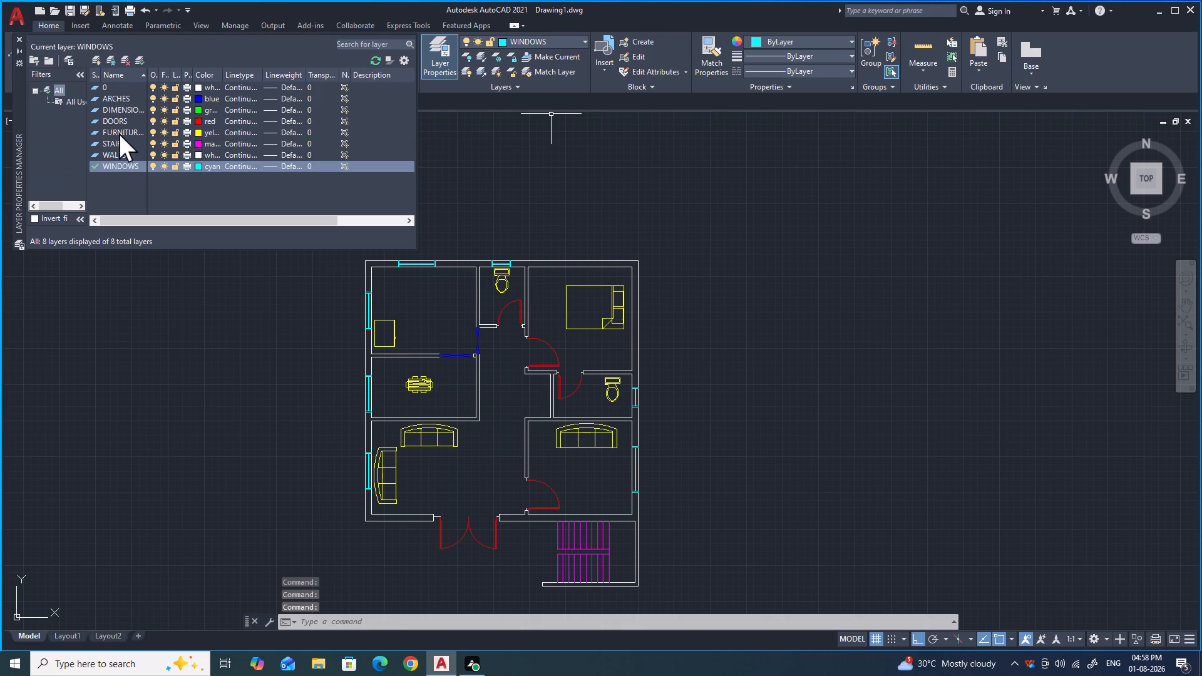
{"action": "left_click", "coordinate": [126, 108]}
{"action": "left_click", "coordinate": [136, 59]}
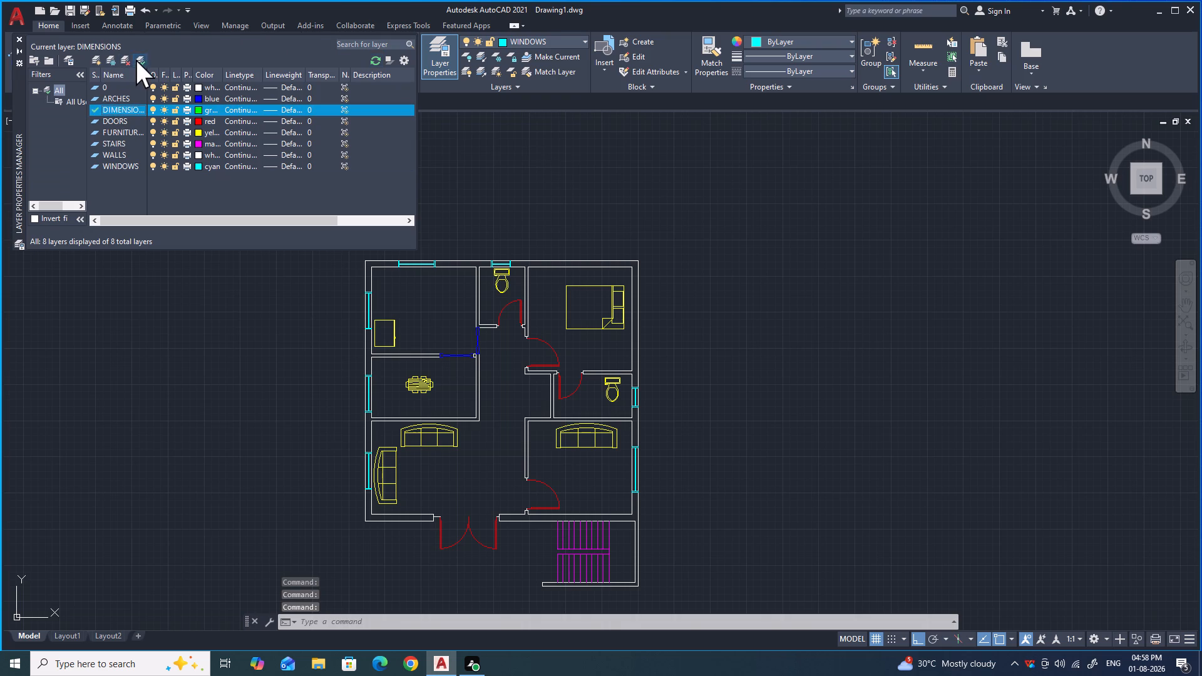
{"action": "left_click", "coordinate": [17, 38]}
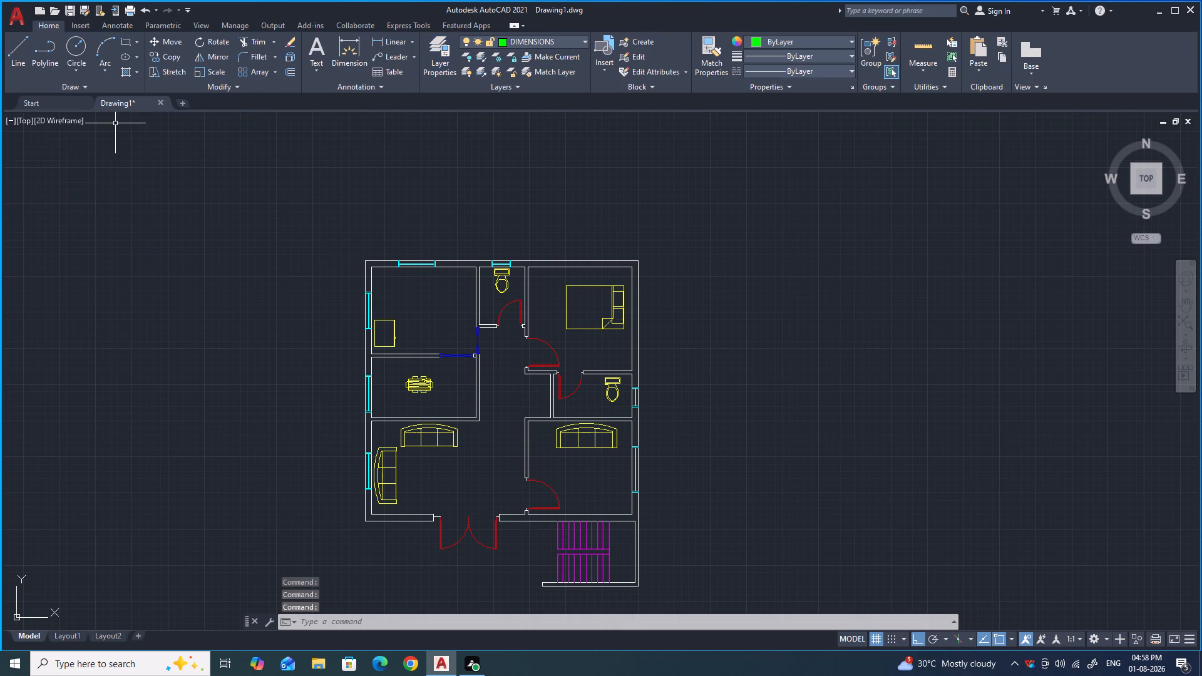
Place single-line text reading KITCHEN in the plan's upper-left room, with 1' height and 0 rotation.
{"action": "scroll", "coordinate": [271, 292], "scroll_direction": "down", "scroll_amount": 1}
{"action": "scroll", "coordinate": [348, 306], "scroll_direction": "up", "scroll_amount": 2}
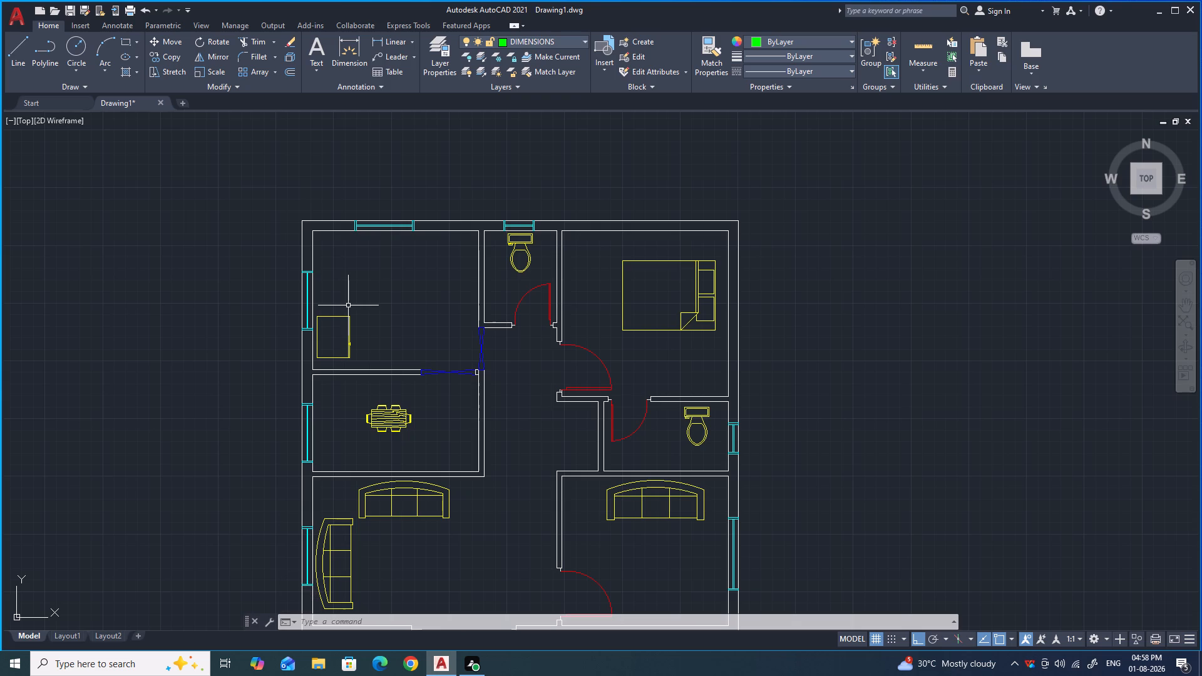
{"action": "scroll", "coordinate": [344, 275], "scroll_direction": "down", "scroll_amount": 1}
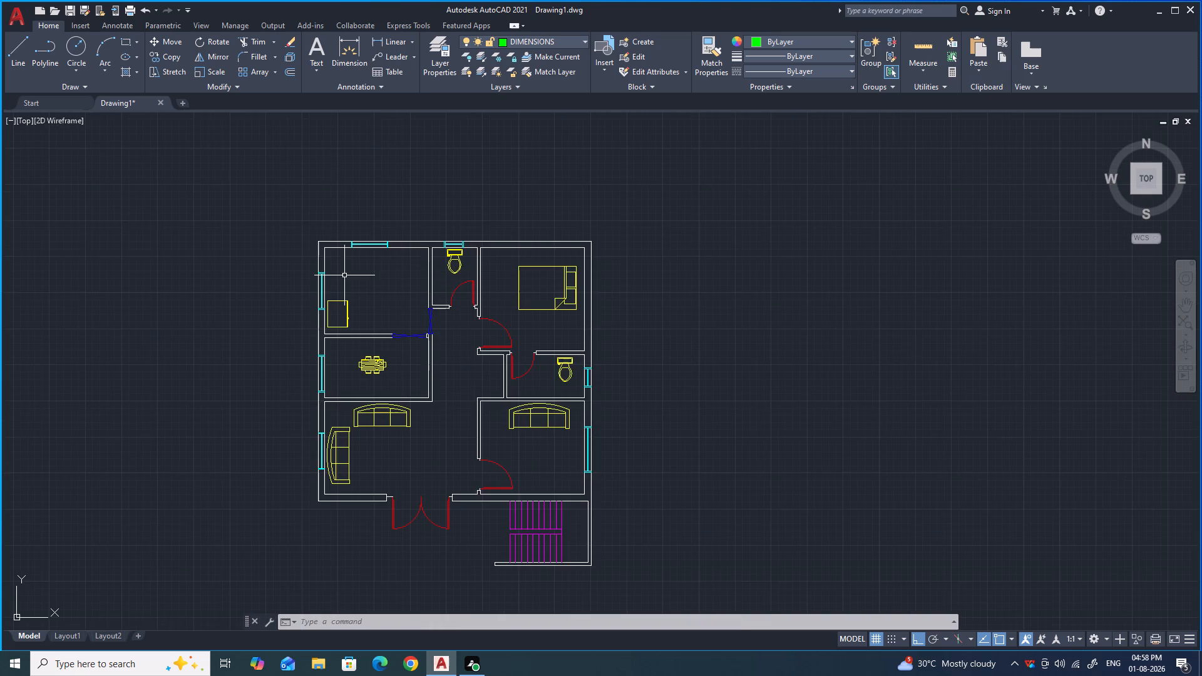
{"action": "scroll", "coordinate": [344, 275], "scroll_direction": "down", "scroll_amount": 1}
{"action": "scroll", "coordinate": [354, 323], "scroll_direction": "up", "scroll_amount": 2}
{"action": "scroll", "coordinate": [354, 317], "scroll_direction": "down", "scroll_amount": 1}
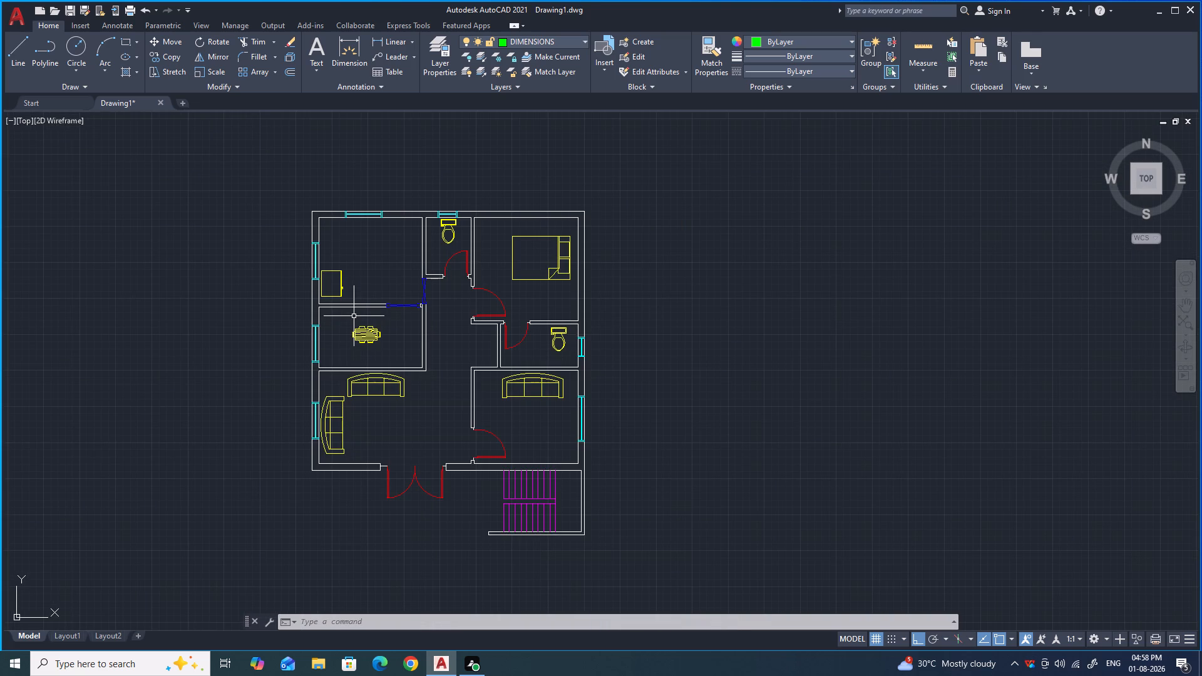
{"action": "scroll", "coordinate": [344, 253], "scroll_direction": "up", "scroll_amount": 2}
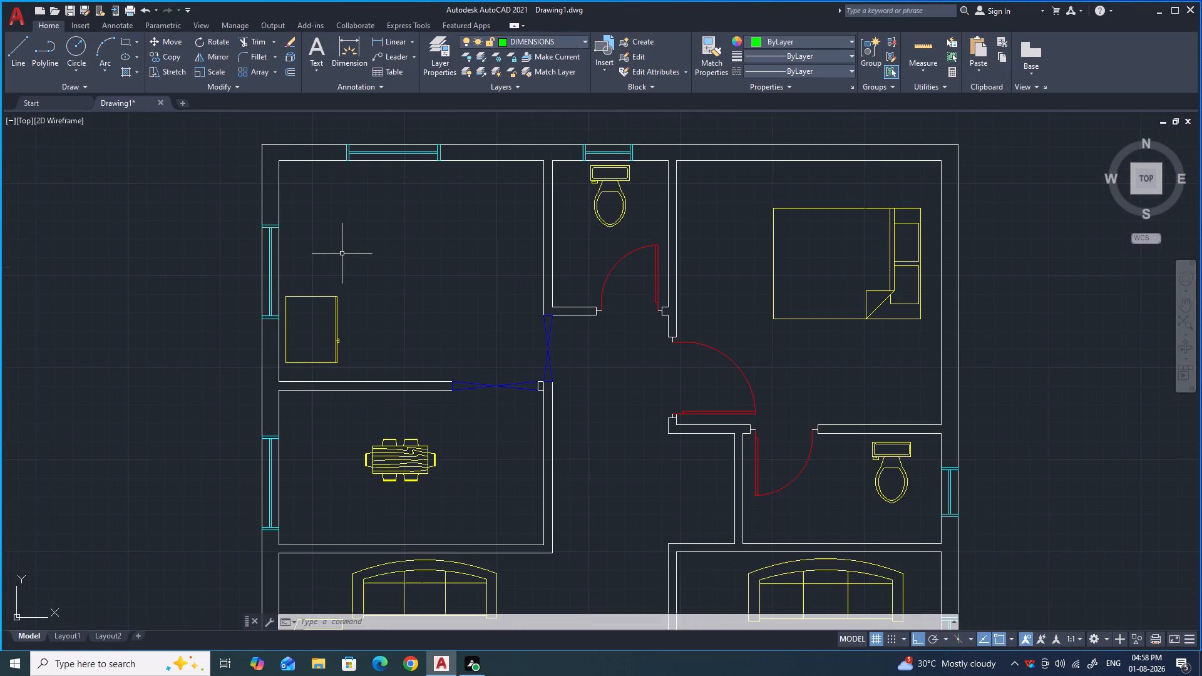
{"action": "key", "text": "d"}
{"action": "key", "text": "t"}
{"action": "key", "text": "Return"}
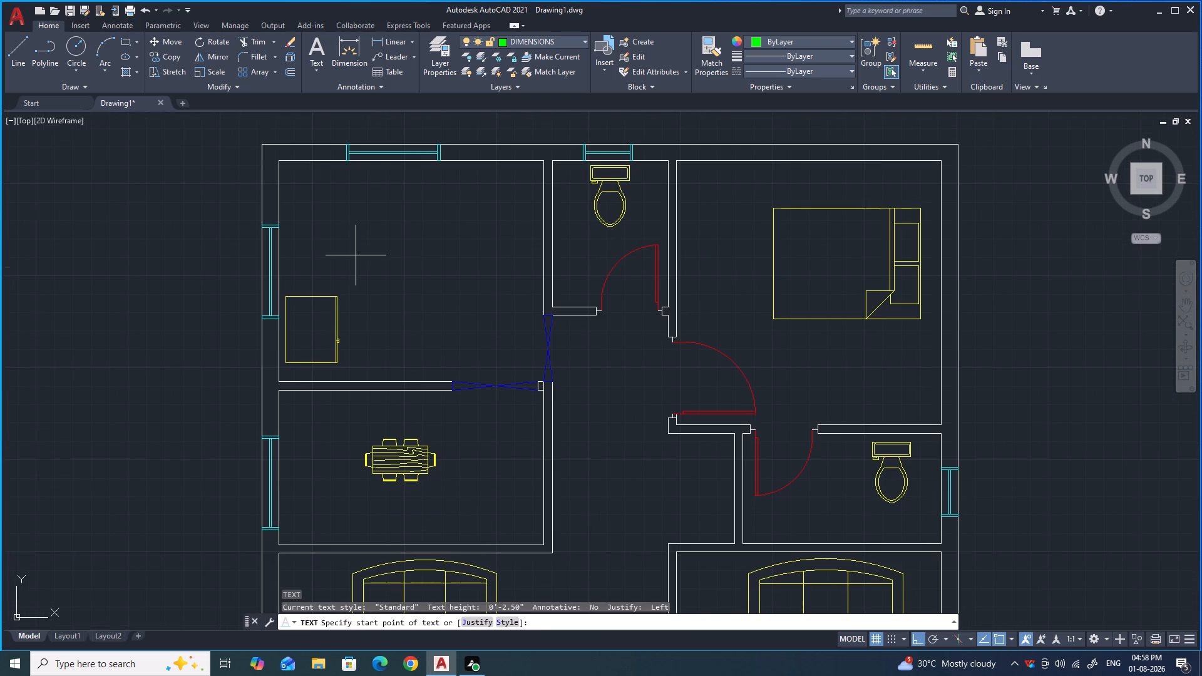
{"action": "scroll", "coordinate": [351, 247], "scroll_direction": "up", "scroll_amount": 1}
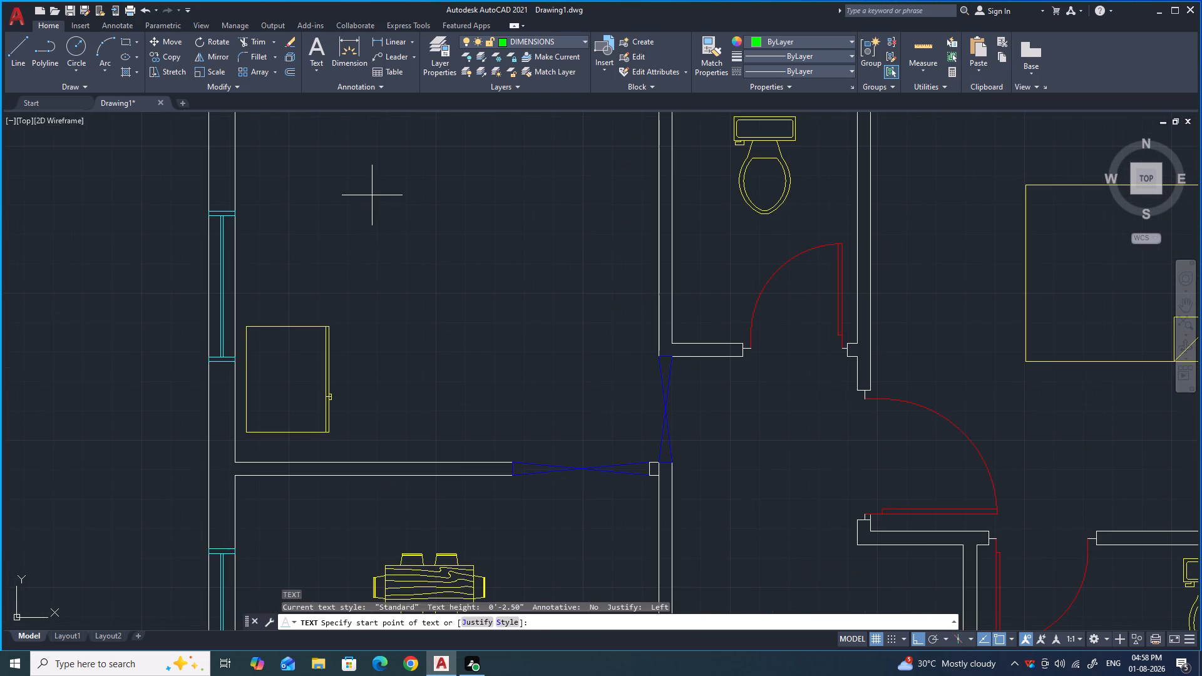
{"action": "left_click", "coordinate": [393, 220]}
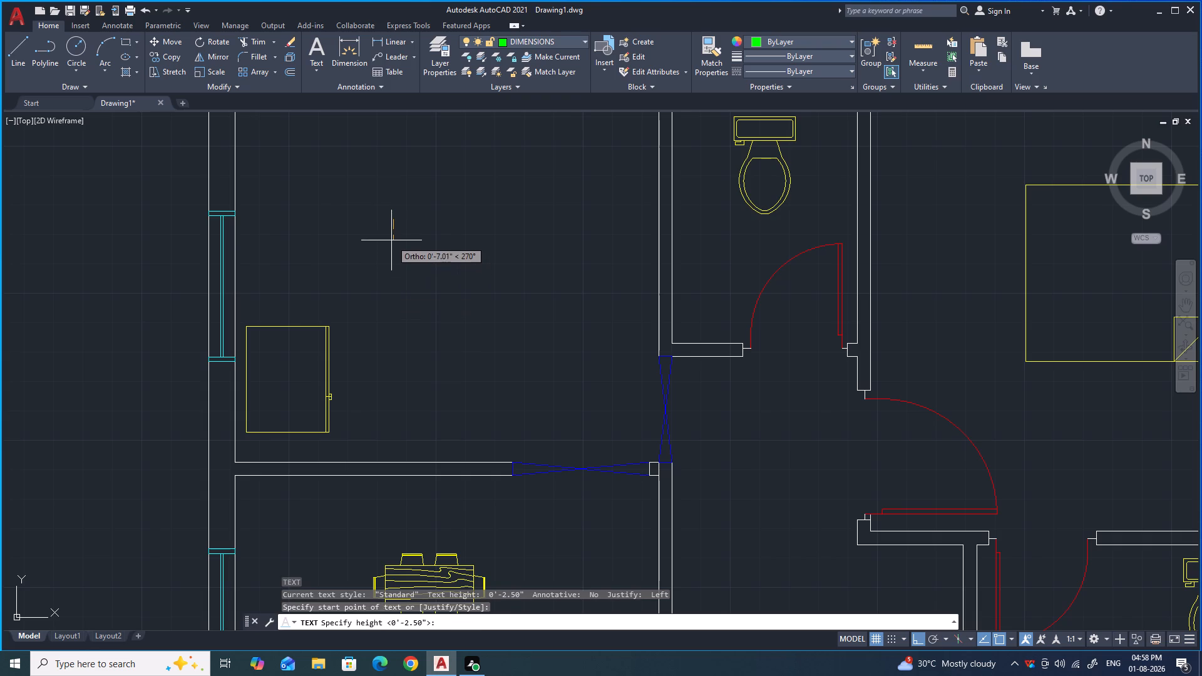
{"action": "type", "text": "1'"}
{"action": "key", "text": "Return"}
{"action": "key", "text": "space"}
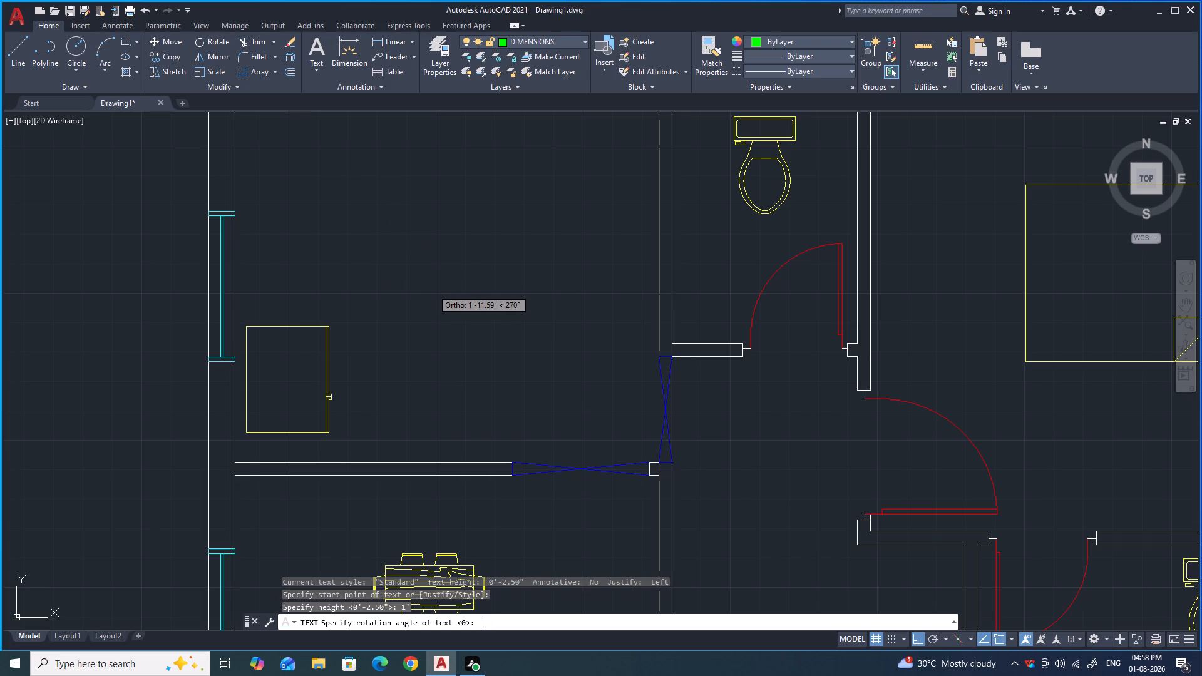
{"action": "scroll", "coordinate": [158, 147], "scroll_direction": "down", "scroll_amount": 3}
{"action": "scroll", "coordinate": [50, 150], "scroll_direction": "down", "scroll_amount": 8}
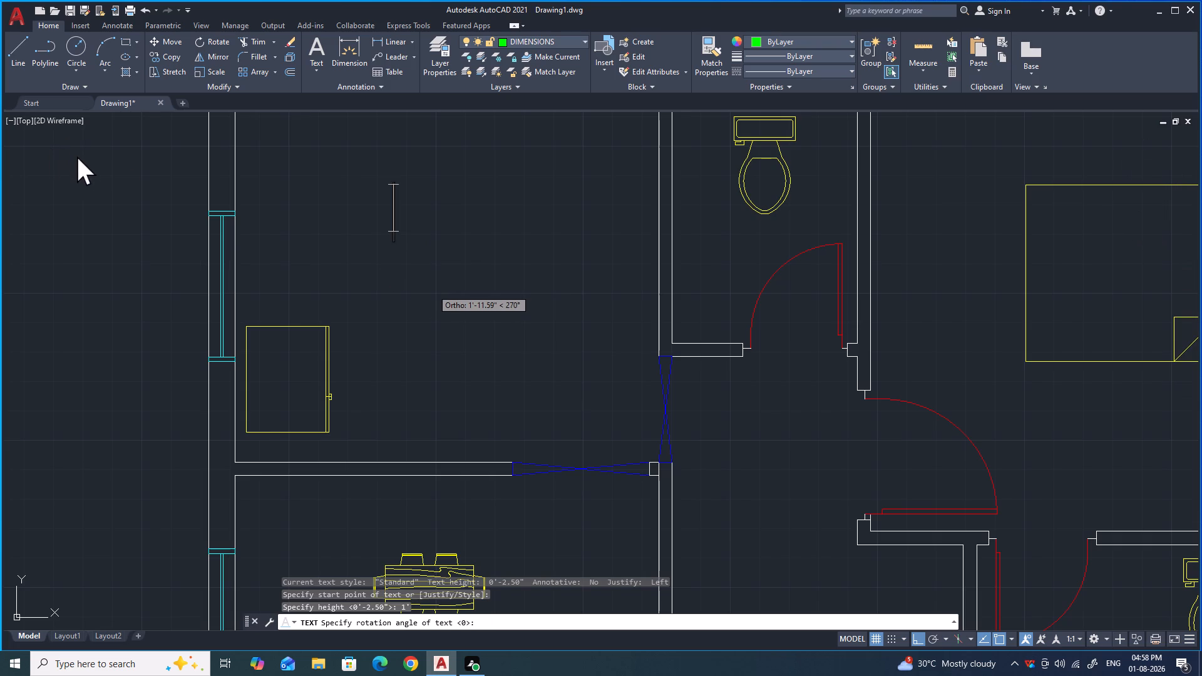
{"action": "scroll", "coordinate": [279, 196], "scroll_direction": "down", "scroll_amount": 3}
{"action": "scroll", "coordinate": [245, 178], "scroll_direction": "up", "scroll_amount": 1}
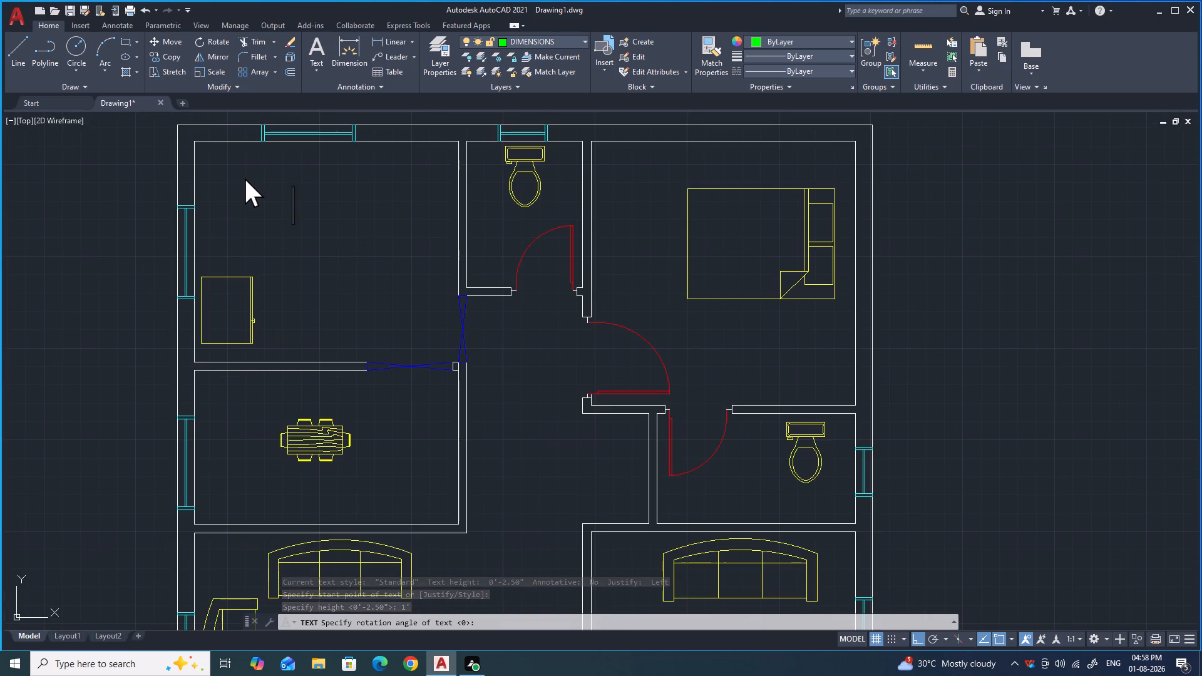
{"action": "type", "text": "KITCHE"}
{"action": "key", "text": "n"}
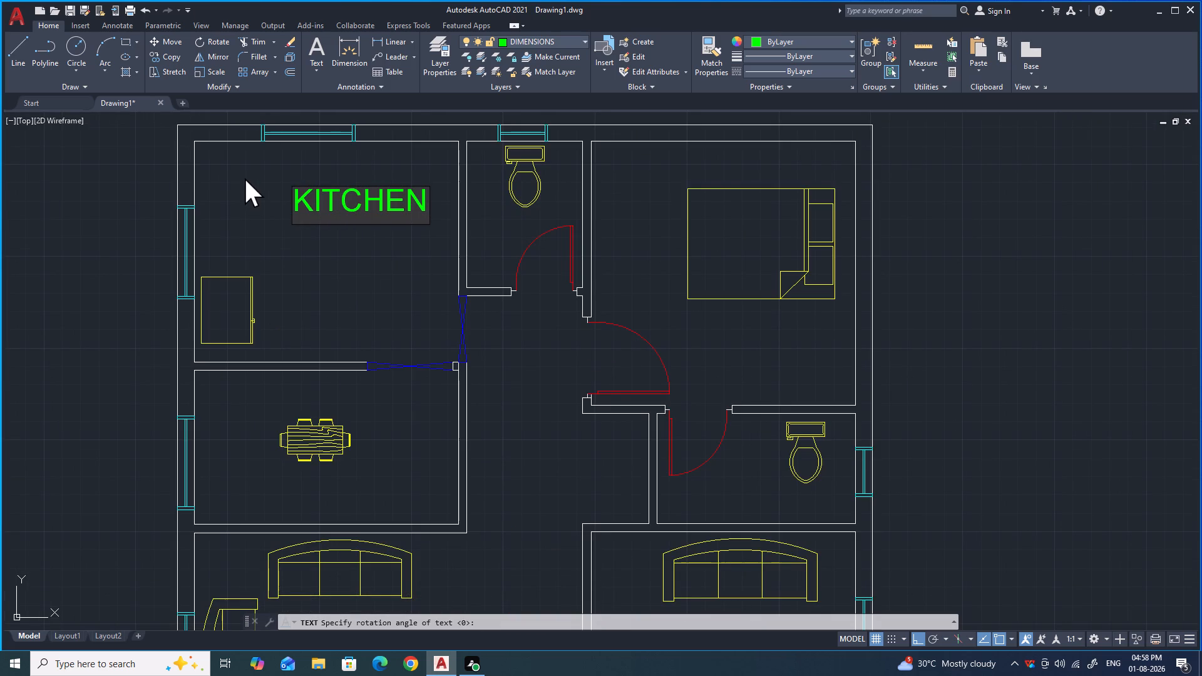
Add a second text line reading 12'-0" 10'-0" below KITCHEN and finish the text.
{"action": "key", "text": "Return"}
{"action": "type", "text": "12"}
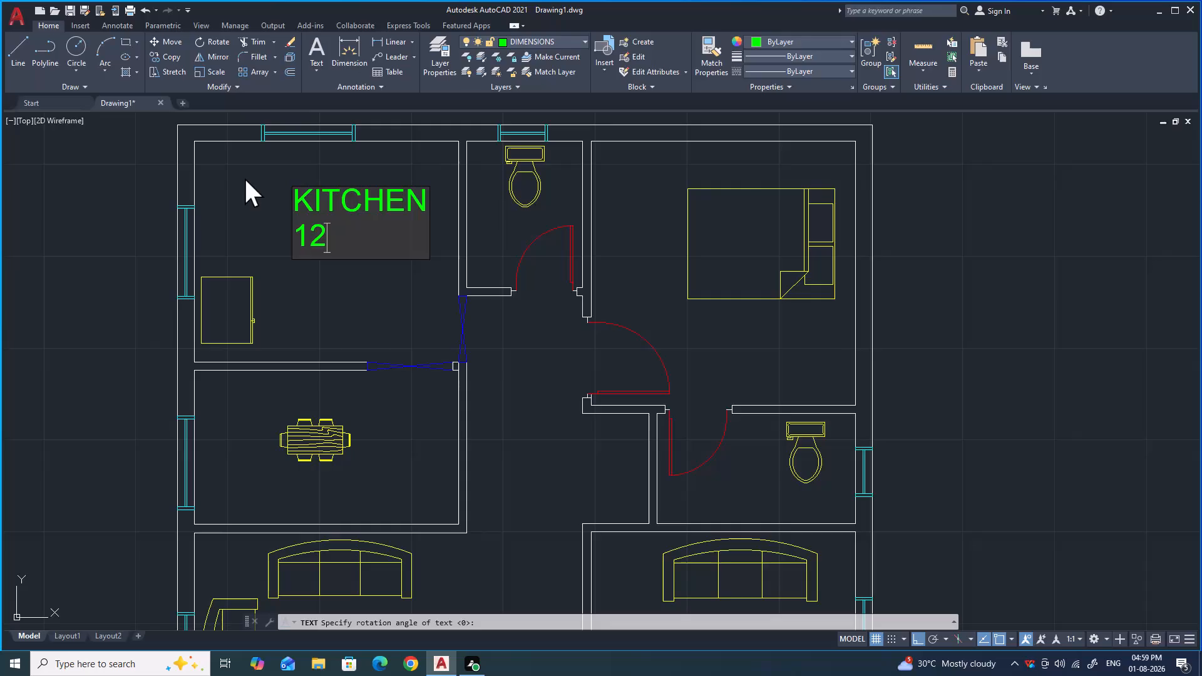
{"action": "key", "text": "apostrophe"}
{"action": "type", "text": "-O"}
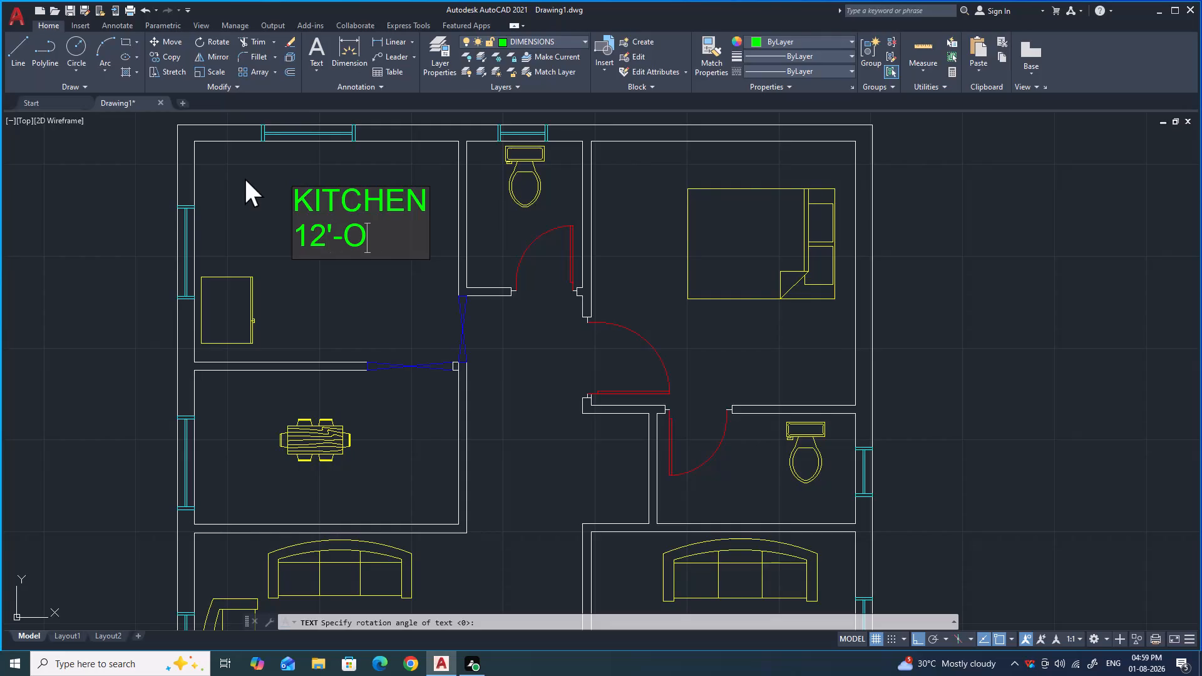
{"action": "key", "text": "shift+quotedbl"}
{"action": "key", "text": "BackSpace"}
{"action": "key", "text": "BackSpace"}
{"action": "key", "text": "0"}
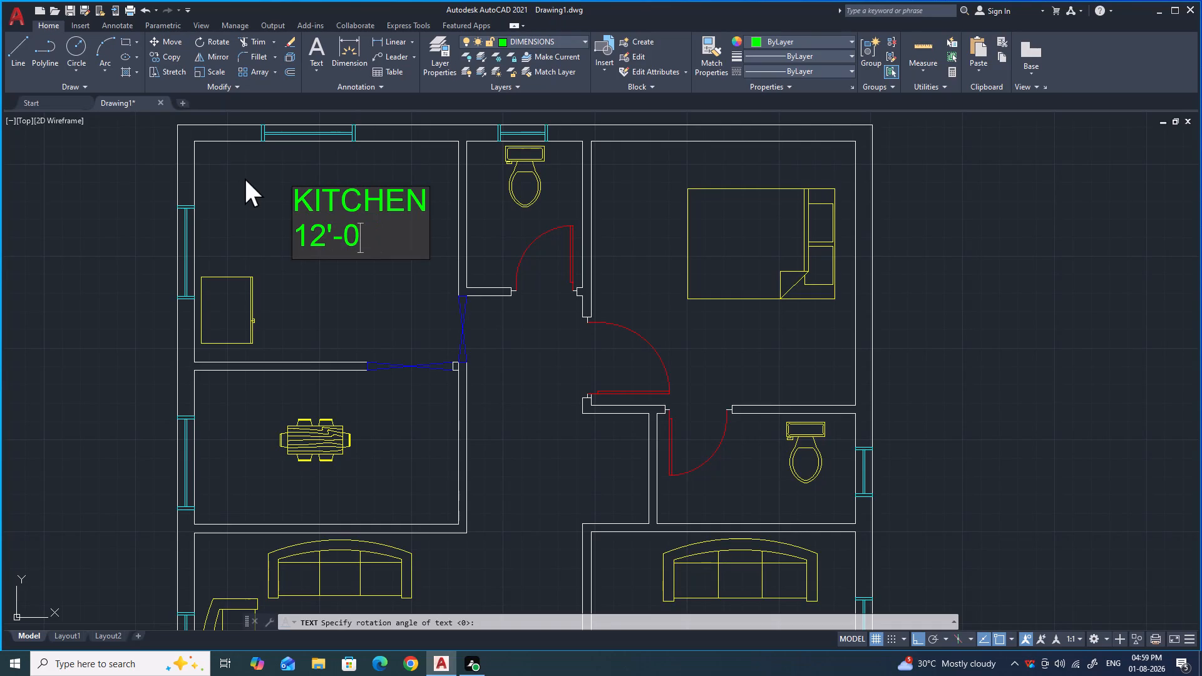
{"action": "key", "text": "shift+quotedbl"}
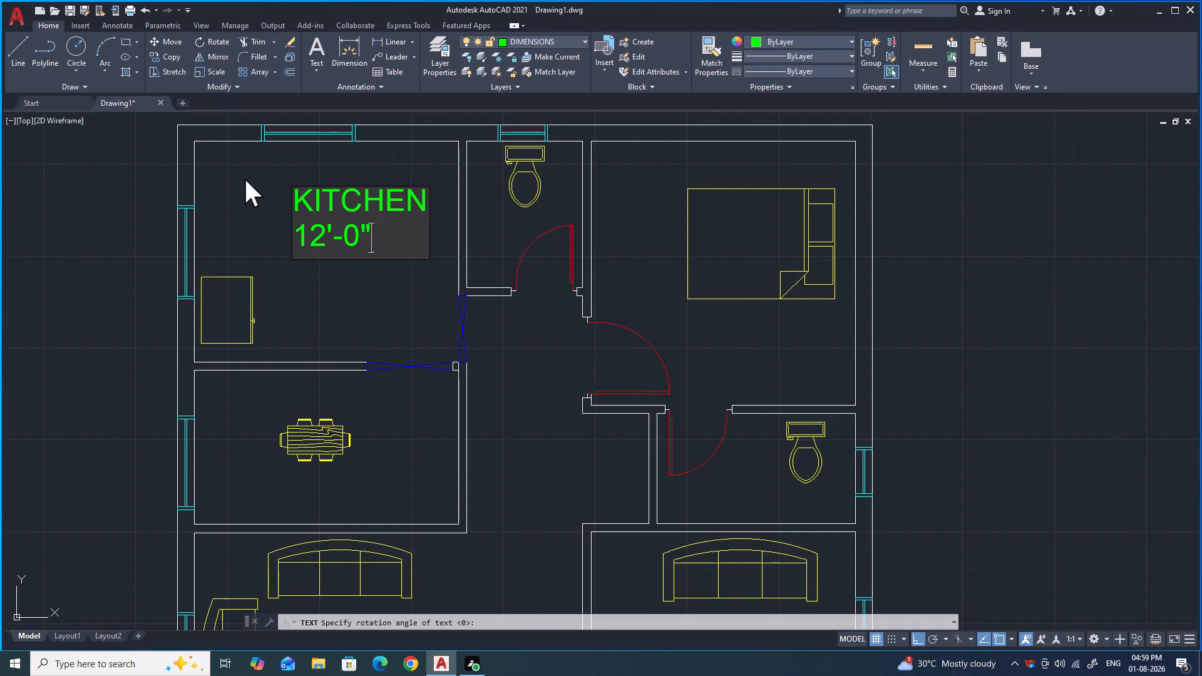
{"action": "key", "text": "shift+asterisk"}
{"action": "key", "text": "BackSpace"}
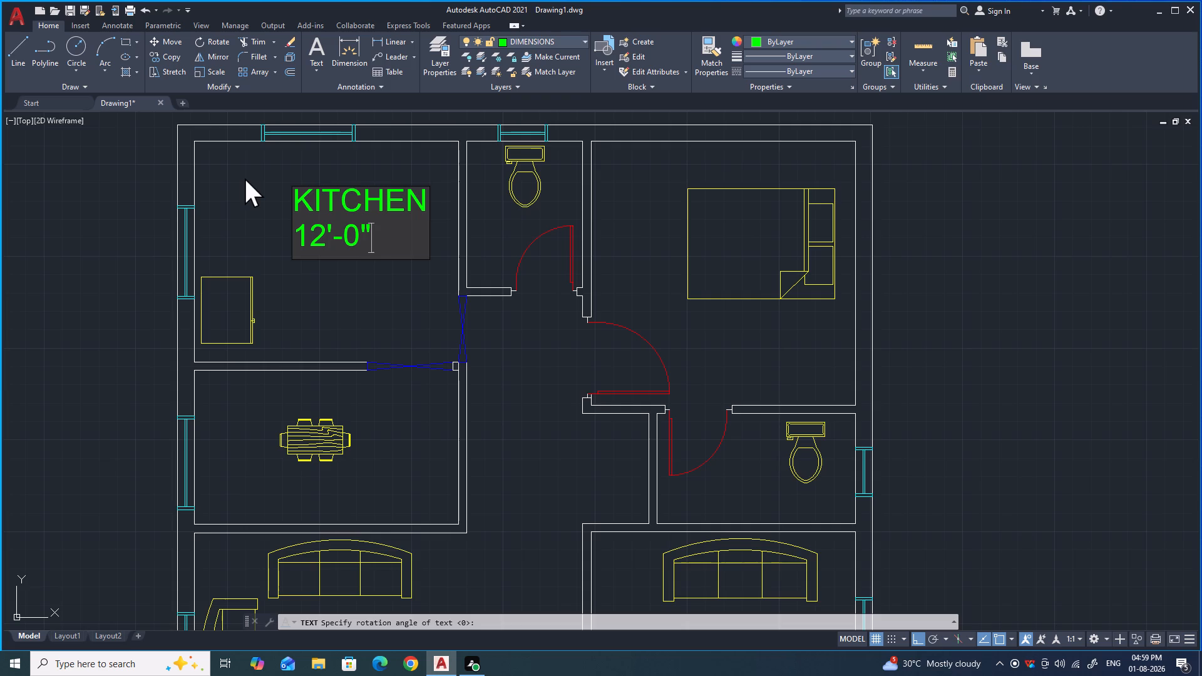
{"action": "key", "text": "space"}
{"action": "type", "text": "1"}
{"action": "key", "text": "0"}
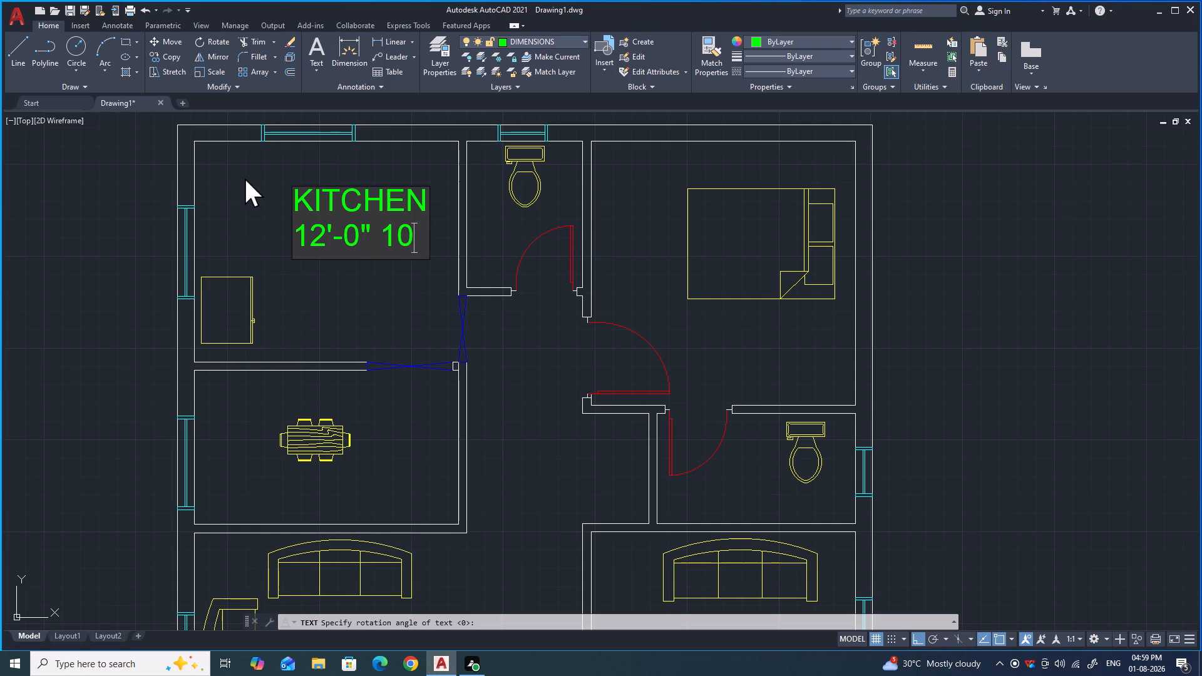
{"action": "key", "text": "apostrophe"}
{"action": "key", "text": "minus"}
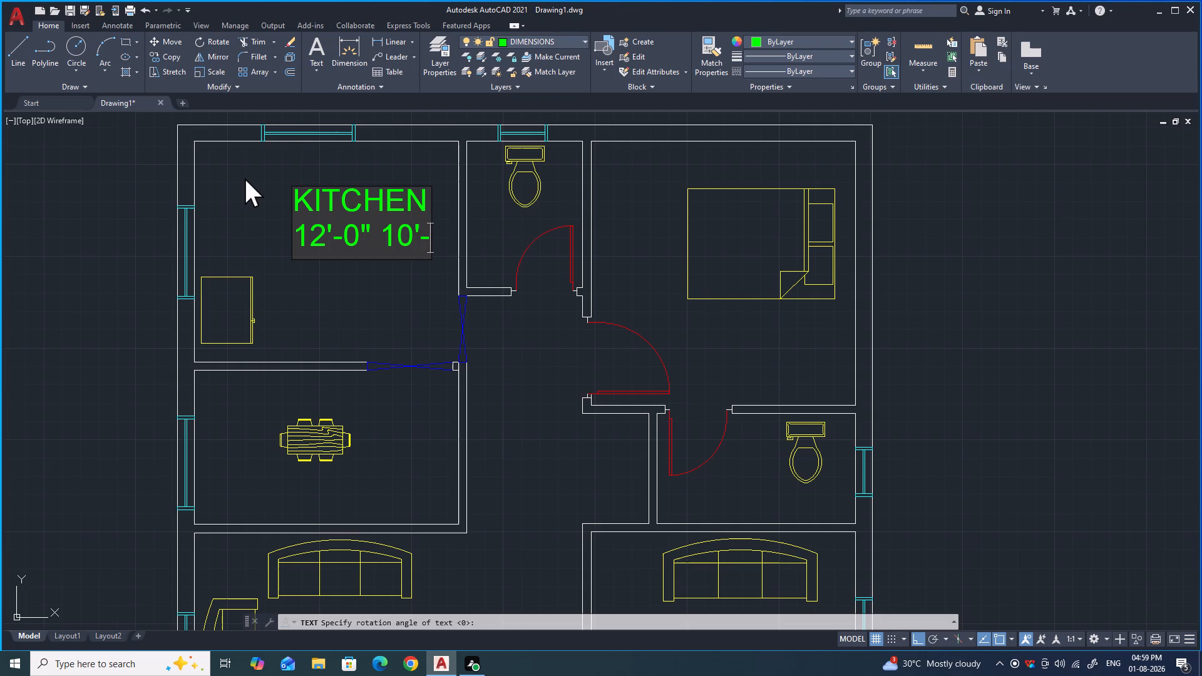
{"action": "key", "text": "0"}
{"action": "key", "text": "shift+quotedbl"}
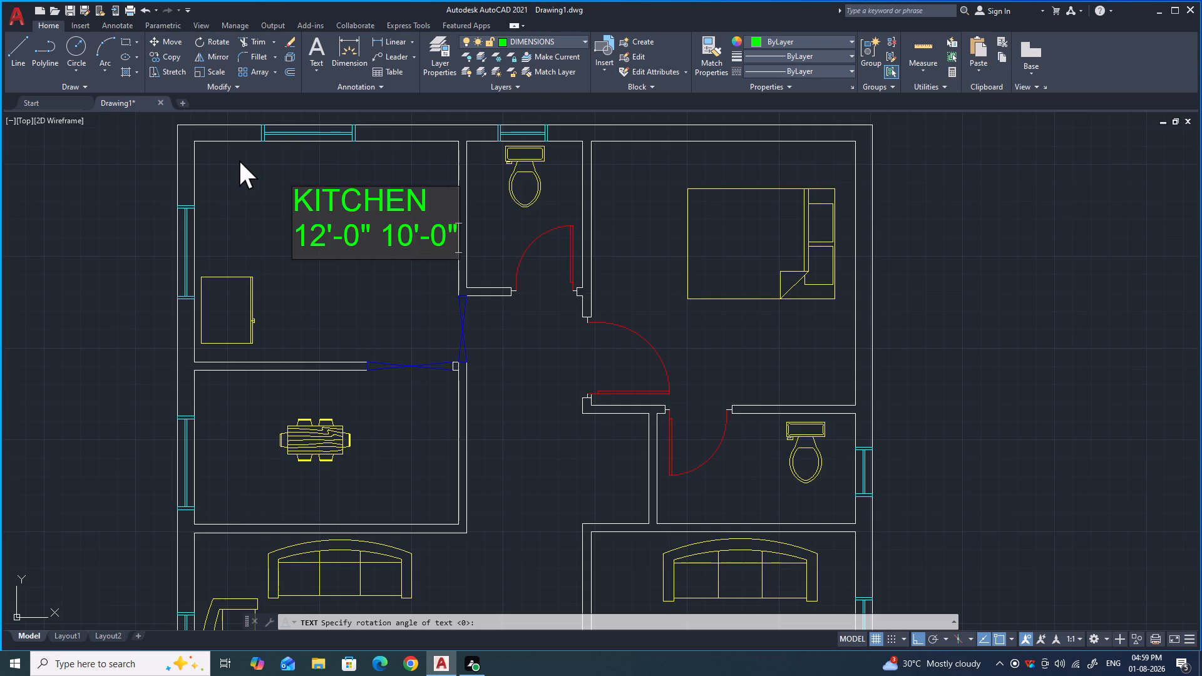
{"action": "key", "text": "Return"}
{"action": "key", "text": "Return"}
Draw two small crossing diagonal lines joined by a horizontal top line in the empty area east of the plan.
{"action": "scroll", "coordinate": [277, 215], "scroll_direction": "down", "scroll_amount": 1}
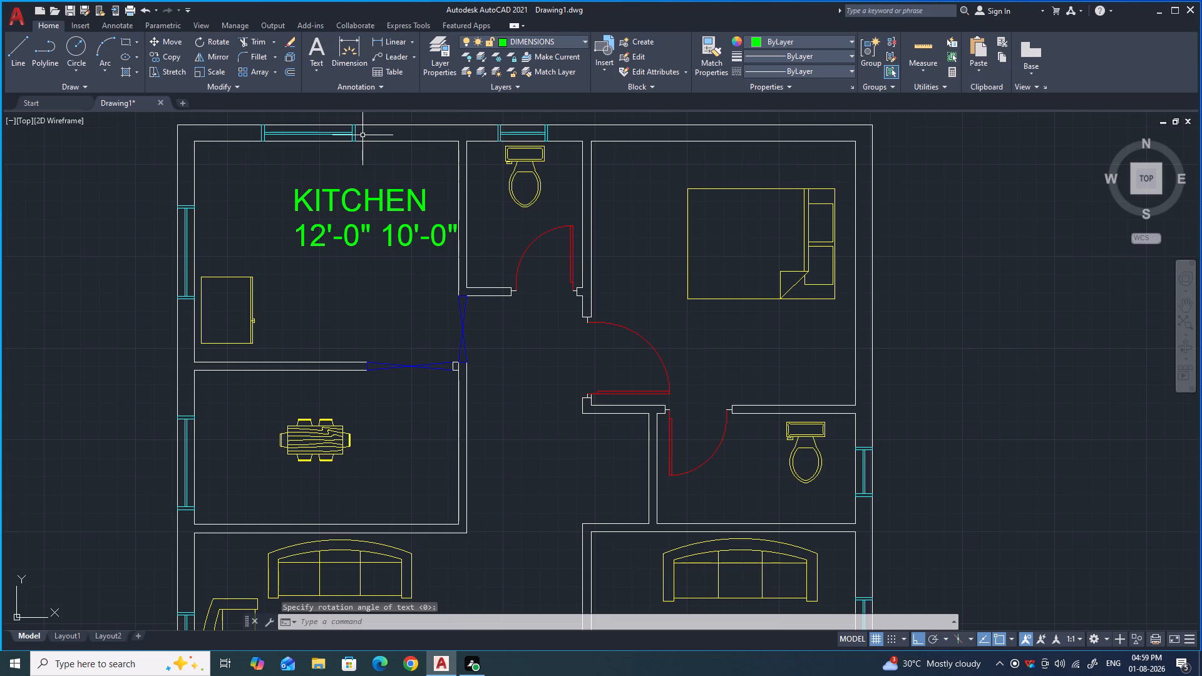
{"action": "scroll", "coordinate": [304, 260], "scroll_direction": "down", "scroll_amount": 1}
{"action": "scroll", "coordinate": [309, 242], "scroll_direction": "up", "scroll_amount": 2}
{"action": "scroll", "coordinate": [318, 235], "scroll_direction": "down", "scroll_amount": 1}
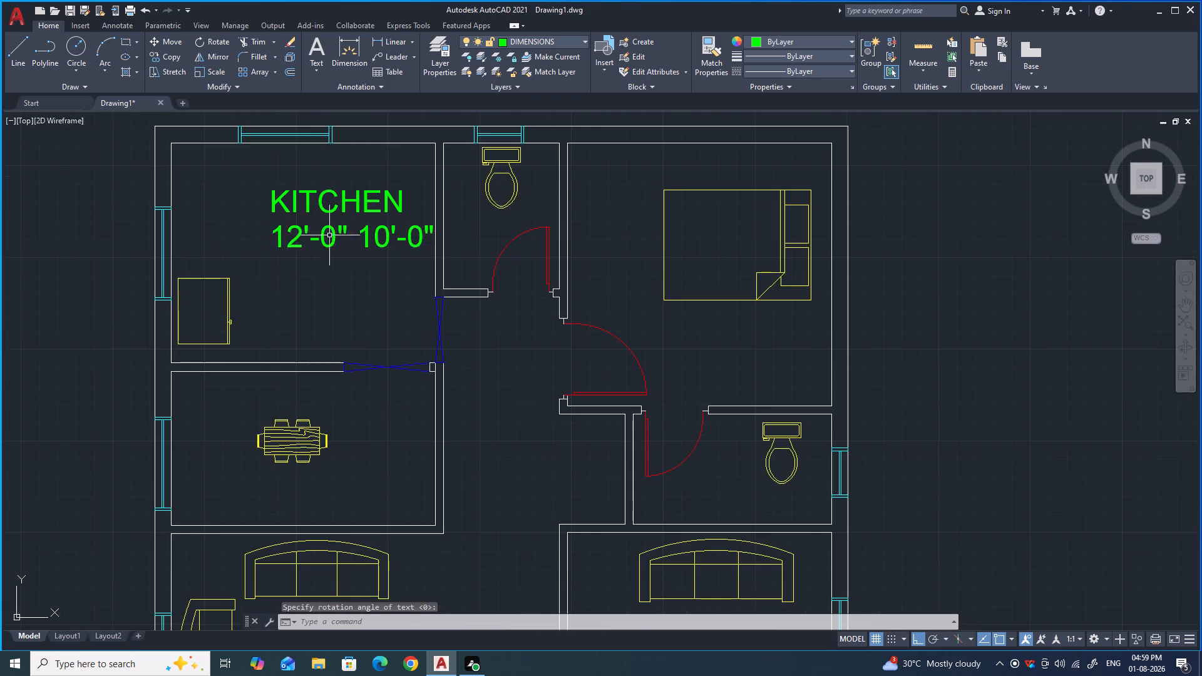
{"action": "key", "text": "l"}
{"action": "key", "text": "Return"}
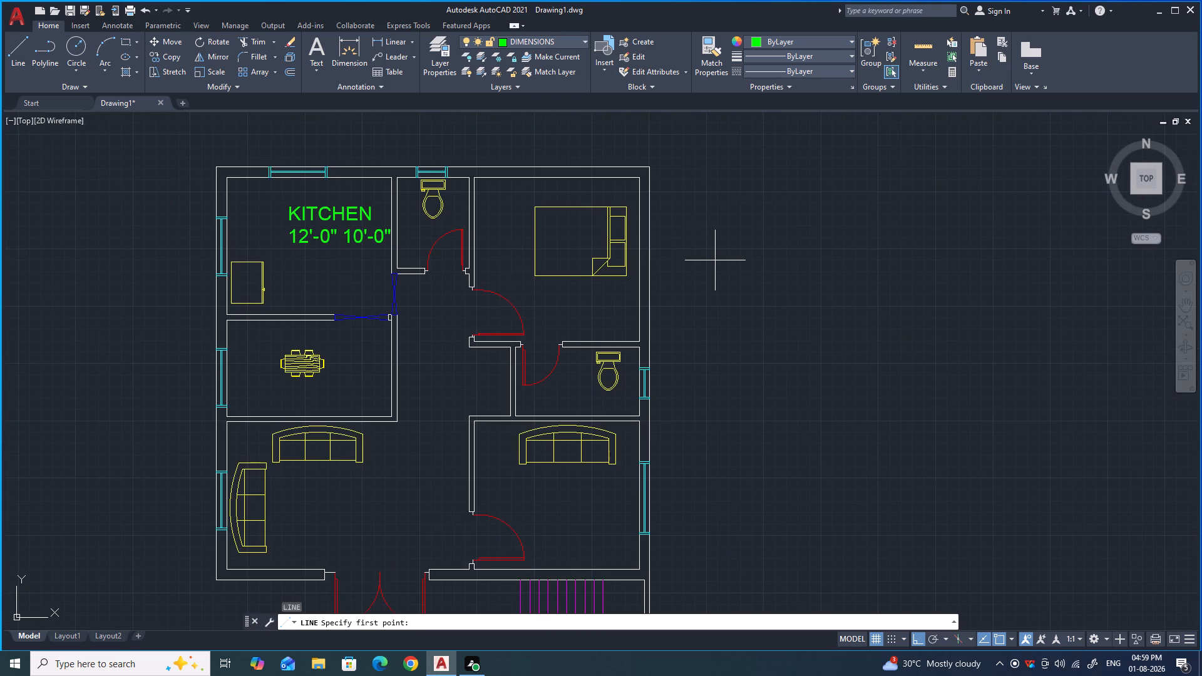
{"action": "left_click", "coordinate": [706, 320]}
{"action": "key", "text": "F8"}
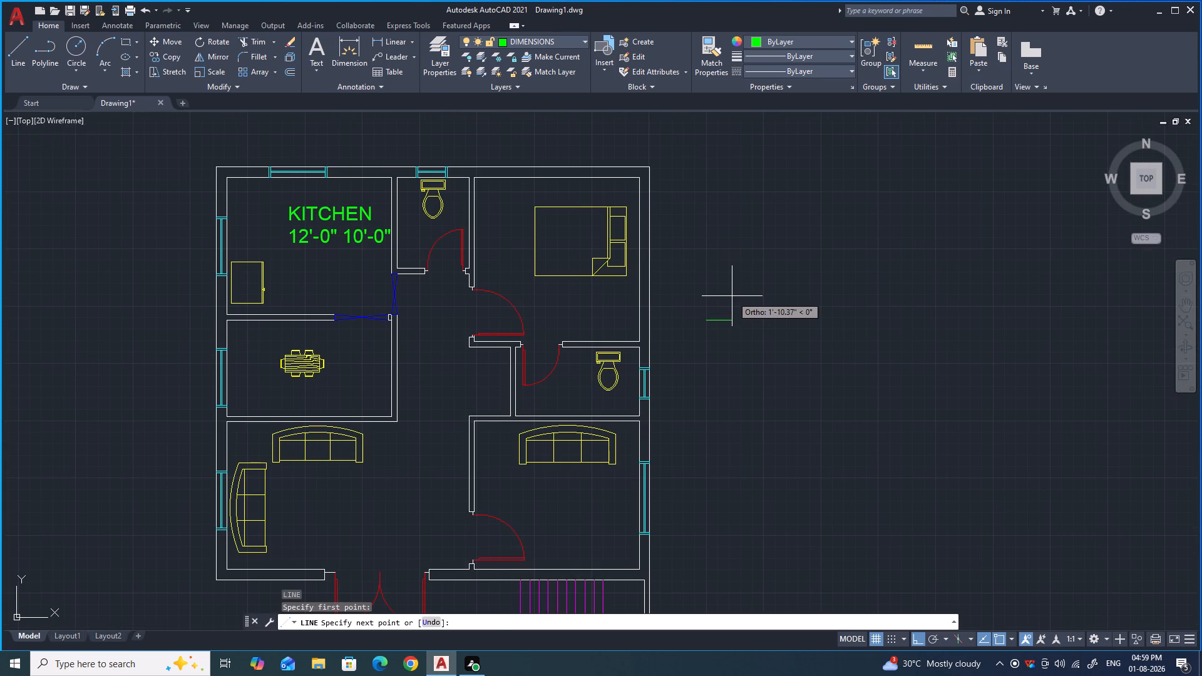
{"action": "scroll", "coordinate": [712, 311], "scroll_direction": "up", "scroll_amount": 2}
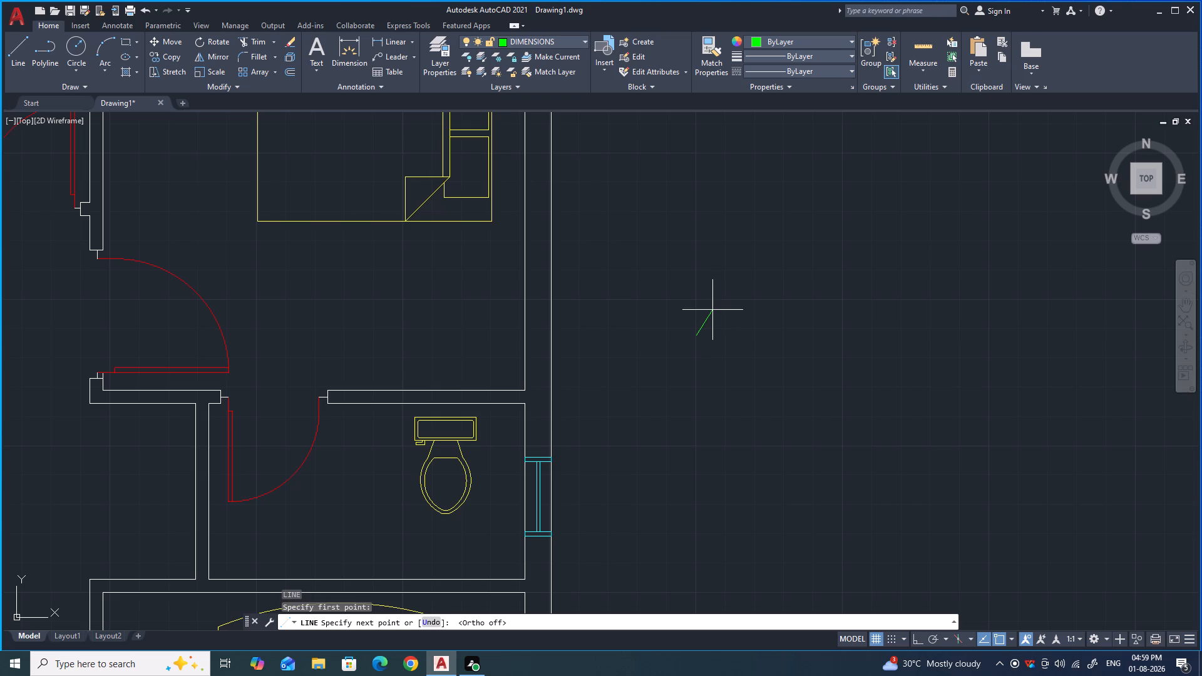
{"action": "scroll", "coordinate": [714, 304], "scroll_direction": "up", "scroll_amount": 1}
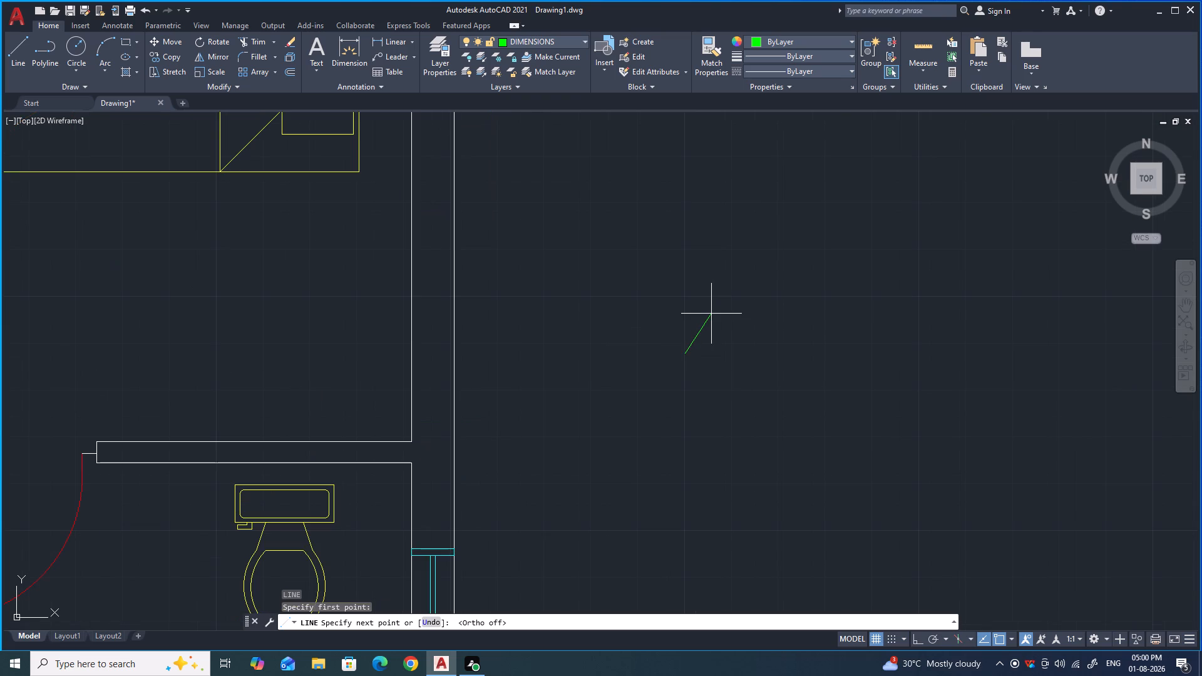
{"action": "left_click", "coordinate": [707, 320]}
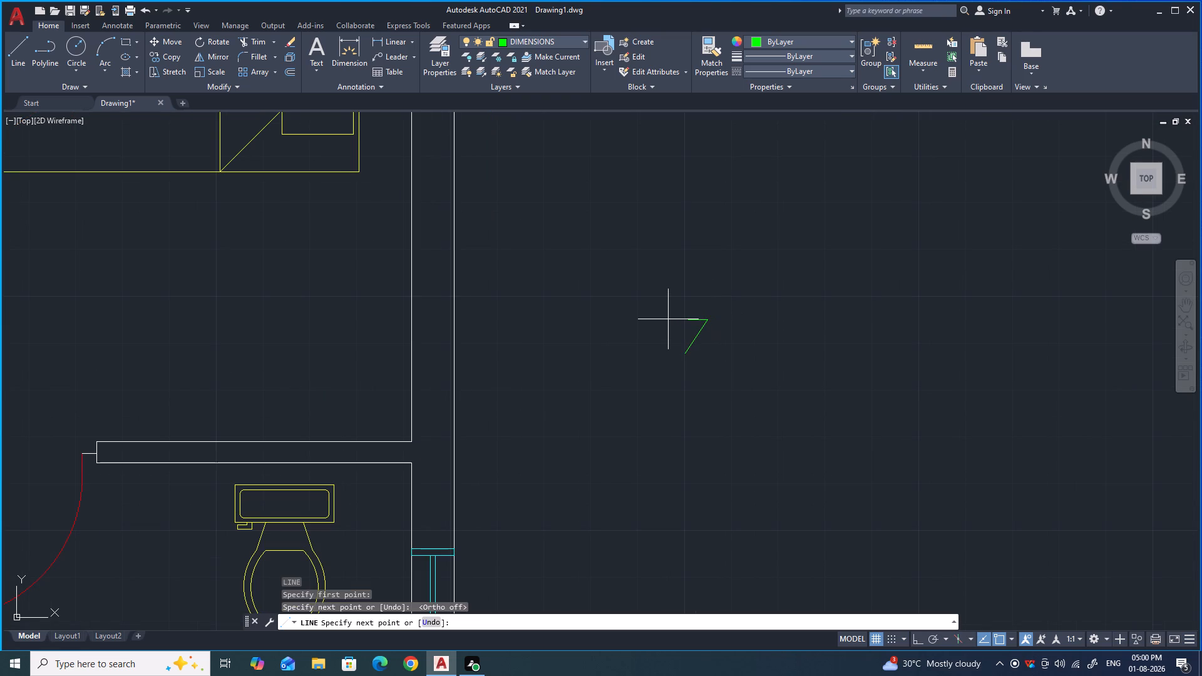
{"action": "key", "text": "F8"}
{"action": "left_click", "coordinate": [682, 320]}
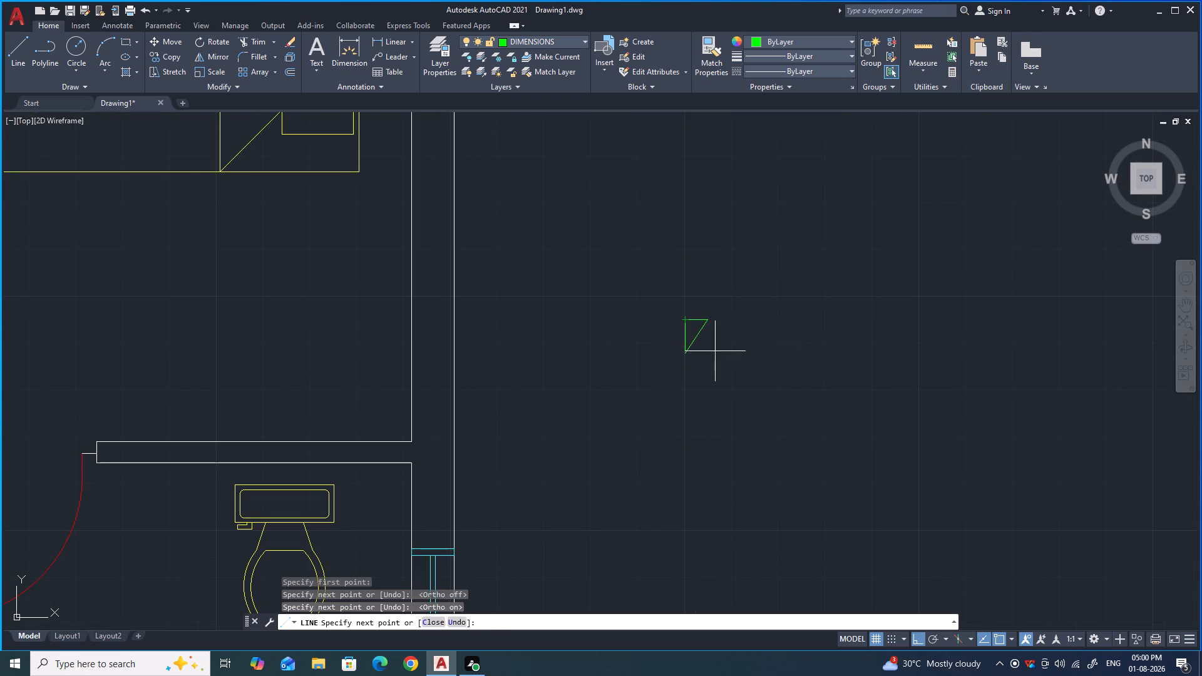
{"action": "key", "text": "F8"}
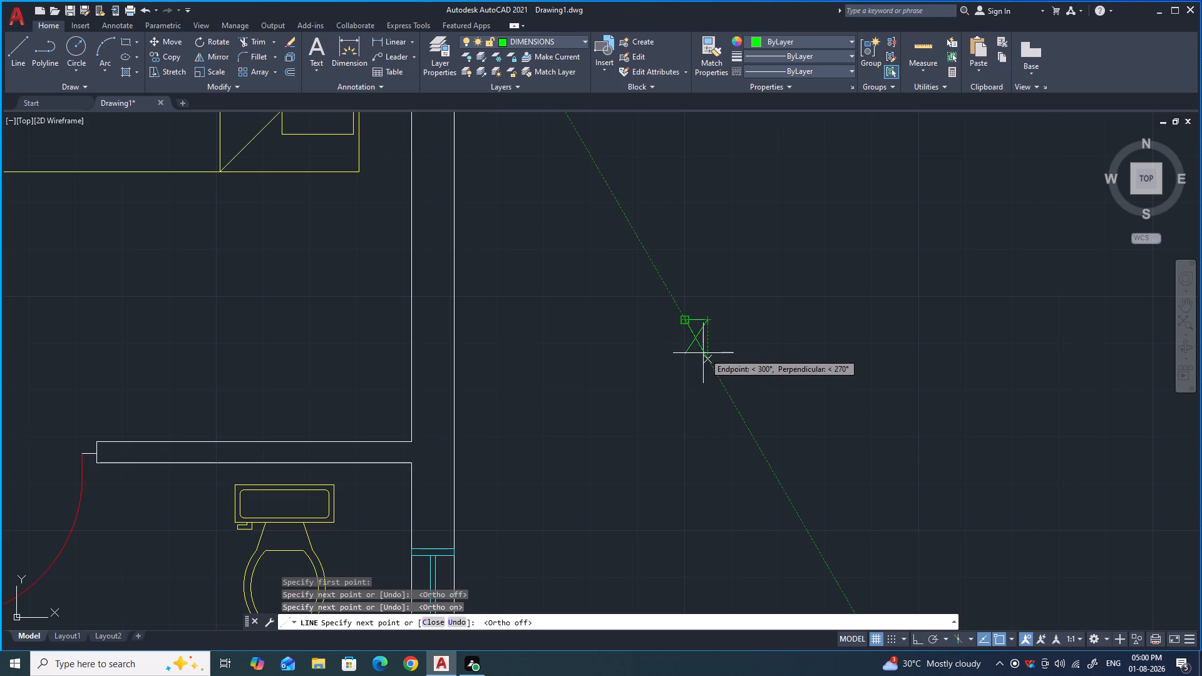
{"action": "left_click", "coordinate": [710, 352]}
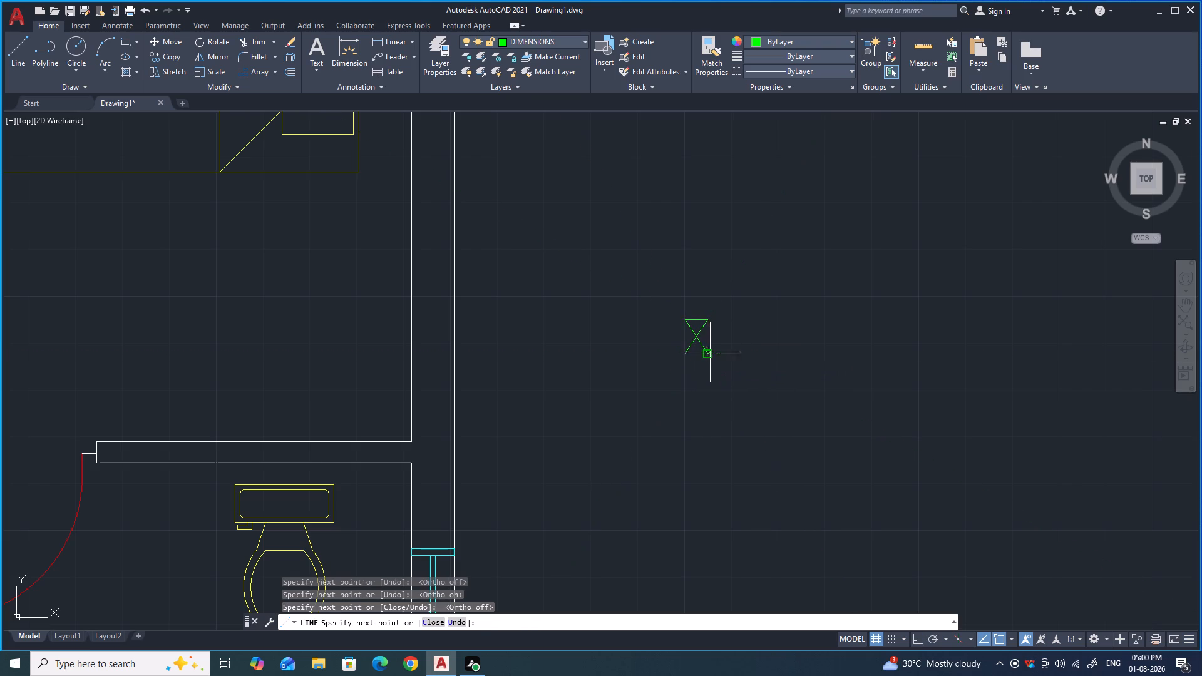
{"action": "key", "text": "Escape"}
Delete the horizontal line joining the tops of the two diagonals, leaving an X.
{"action": "left_click", "coordinate": [700, 322]}
{"action": "left_click", "coordinate": [689, 306]}
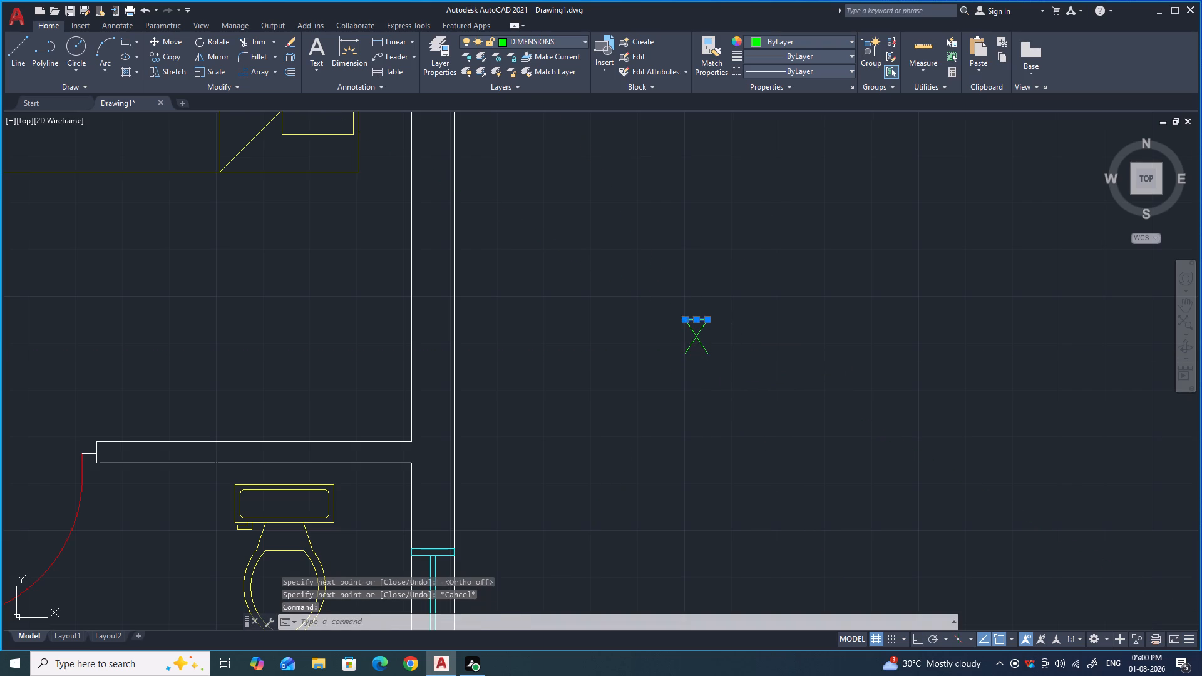
{"action": "key", "text": "Delete"}
Scale the X mark down freehand about its crossing point.
{"action": "left_click_drag", "start_coordinate": [724, 366], "coordinate": [703, 344]}
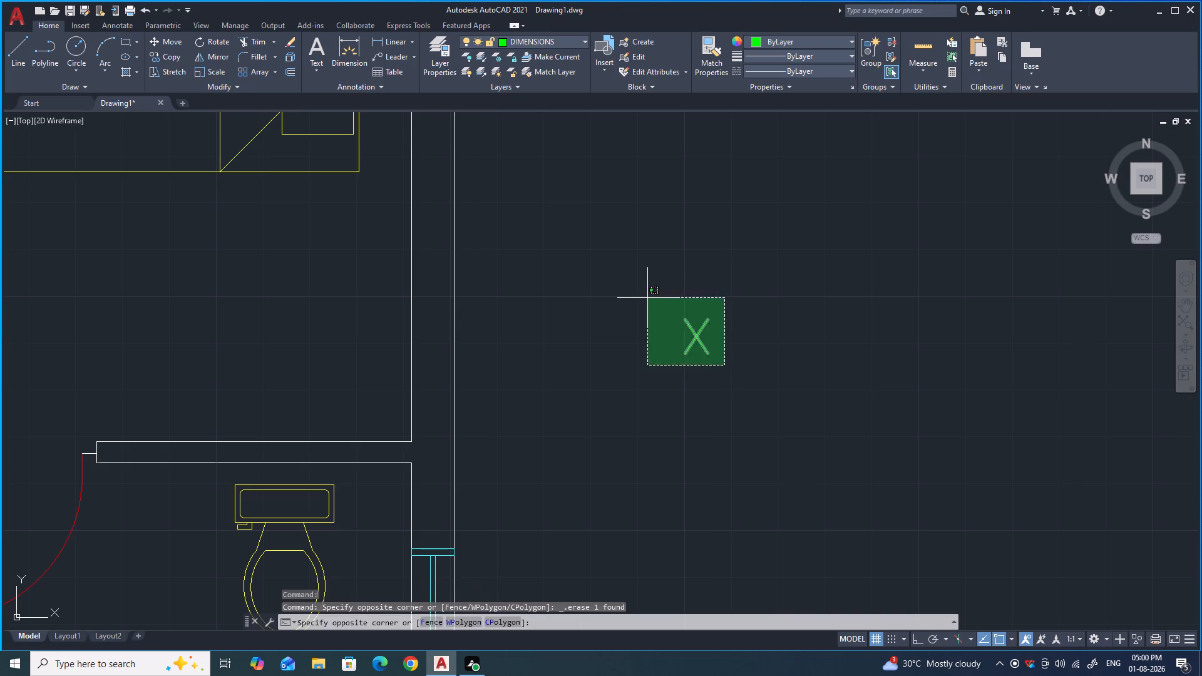
{"action": "left_click", "coordinate": [647, 298]}
{"action": "type", "text": "SC"}
{"action": "key", "text": "Return"}
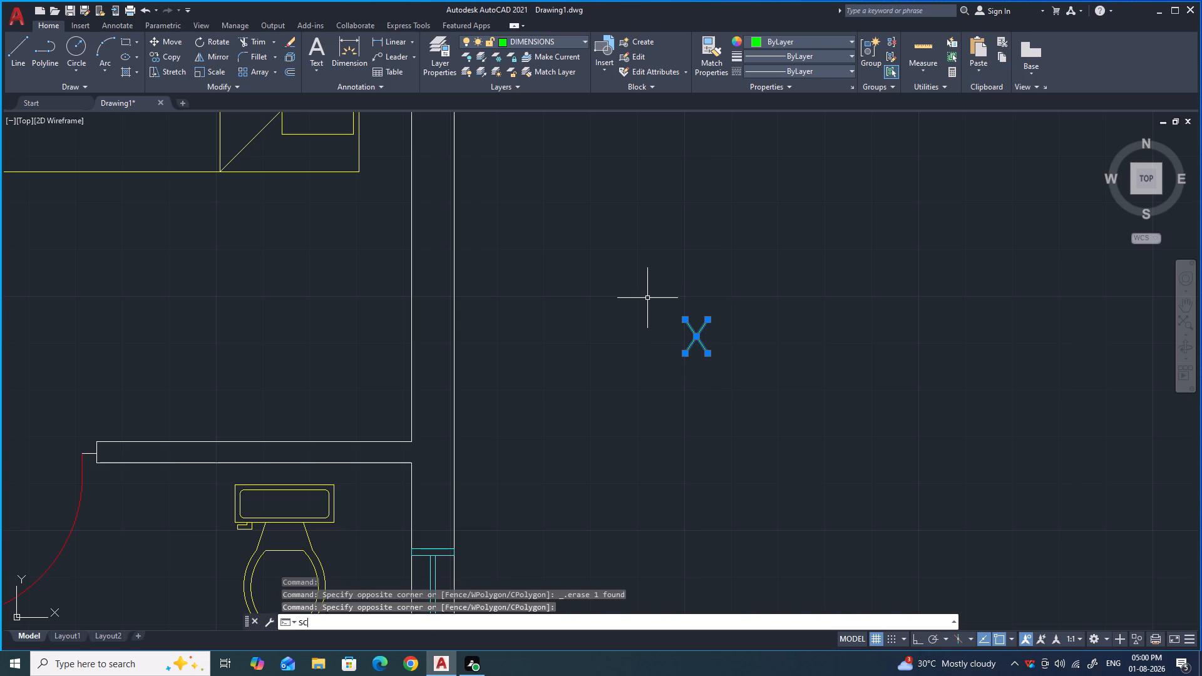
{"action": "left_click", "coordinate": [701, 335]}
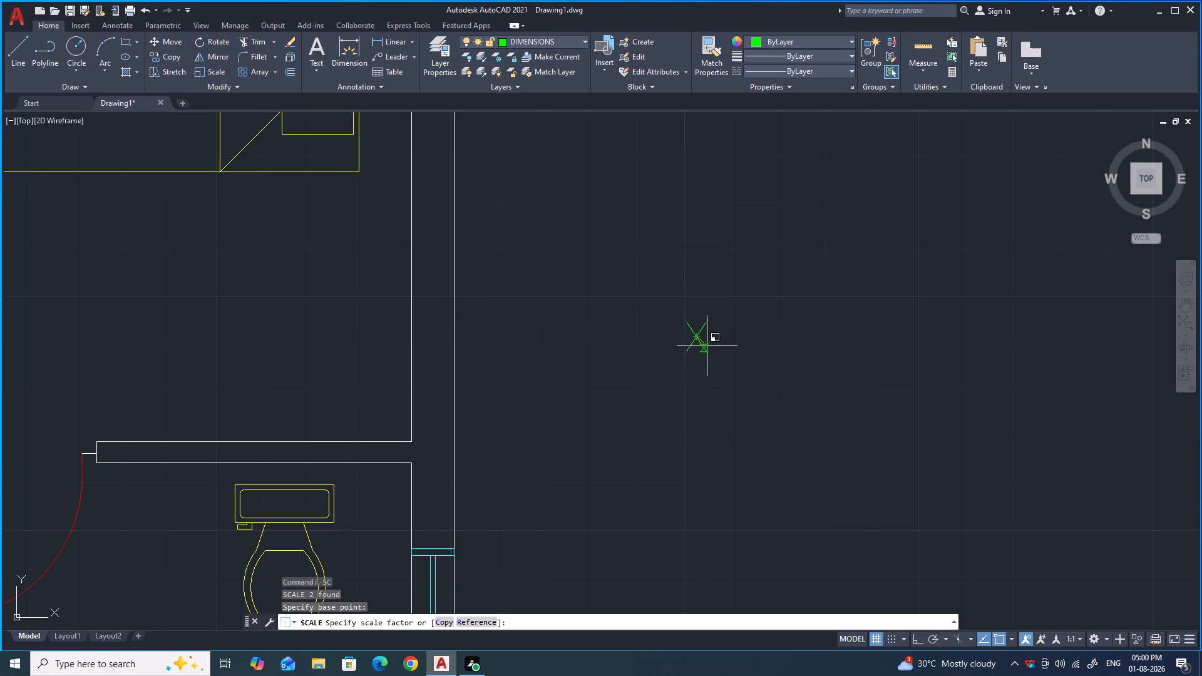
{"action": "left_click", "coordinate": [702, 344]}
Move the X mark by its crossing point into the gap between 12'-0" and 10'-0" in the kitchen label.
{"action": "left_click_drag", "start_coordinate": [714, 358], "coordinate": [708, 351]}
{"action": "left_click", "coordinate": [664, 305]}
{"action": "key", "text": "m"}
{"action": "key", "text": "Return"}
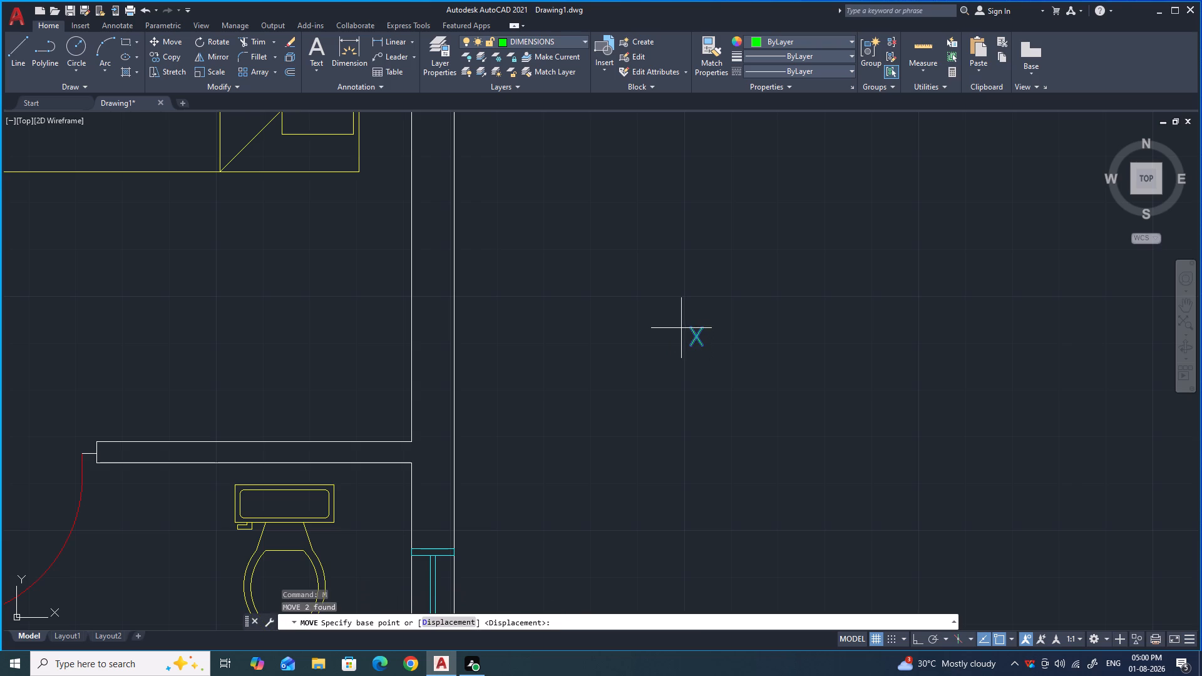
{"action": "left_click", "coordinate": [700, 338]}
{"action": "scroll", "coordinate": [657, 302], "scroll_direction": "down", "scroll_amount": 3}
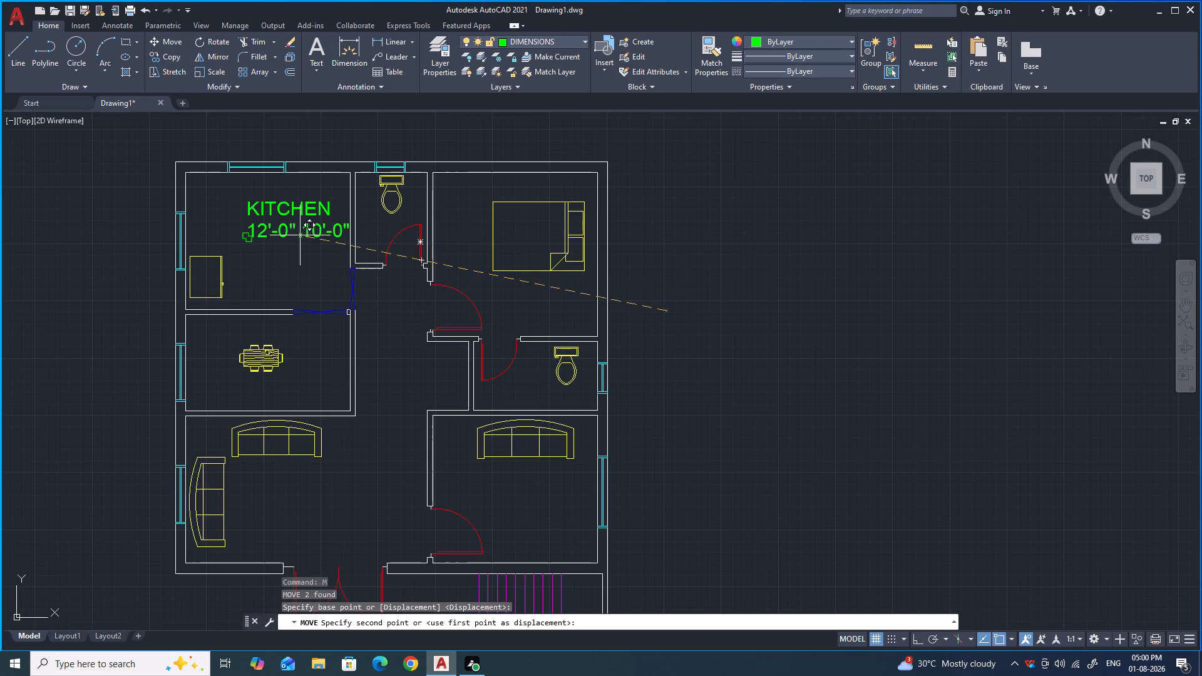
{"action": "scroll", "coordinate": [288, 231], "scroll_direction": "up", "scroll_amount": 5}
{"action": "left_click", "coordinate": [330, 247]}
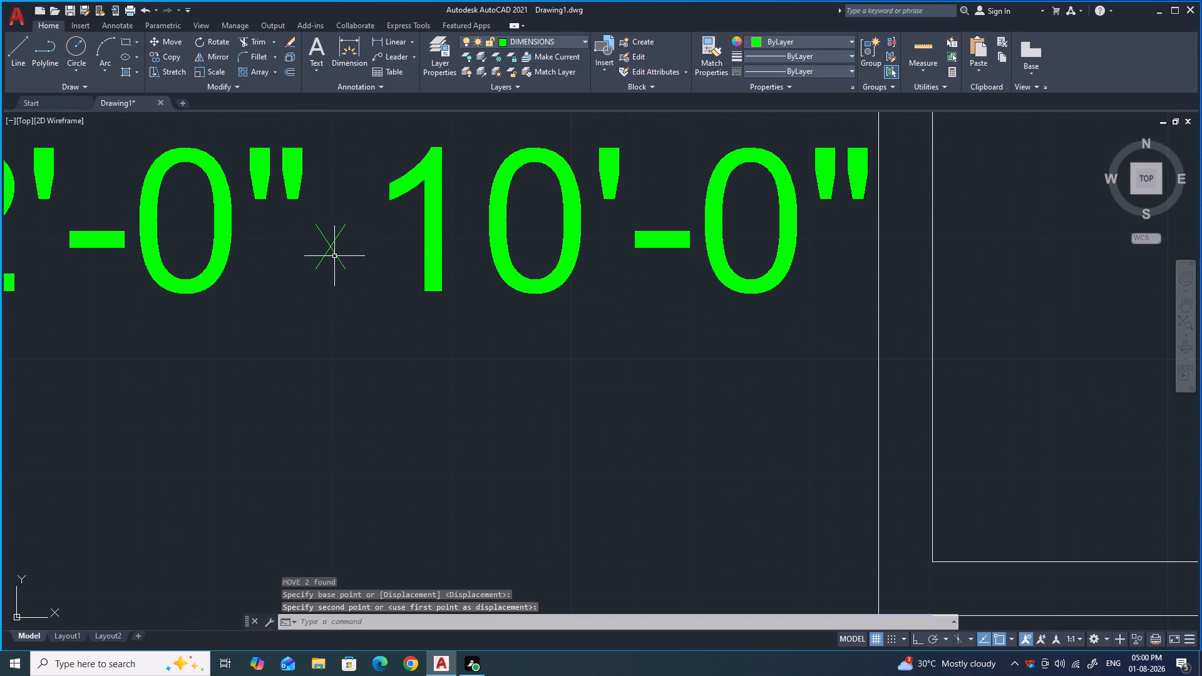
Scale the X mark up freehand about its crossing point so it fills the gap between the two kitchen sizes.
{"action": "left_click_drag", "start_coordinate": [351, 290], "coordinate": [348, 282]}
{"action": "left_click", "coordinate": [316, 215]}
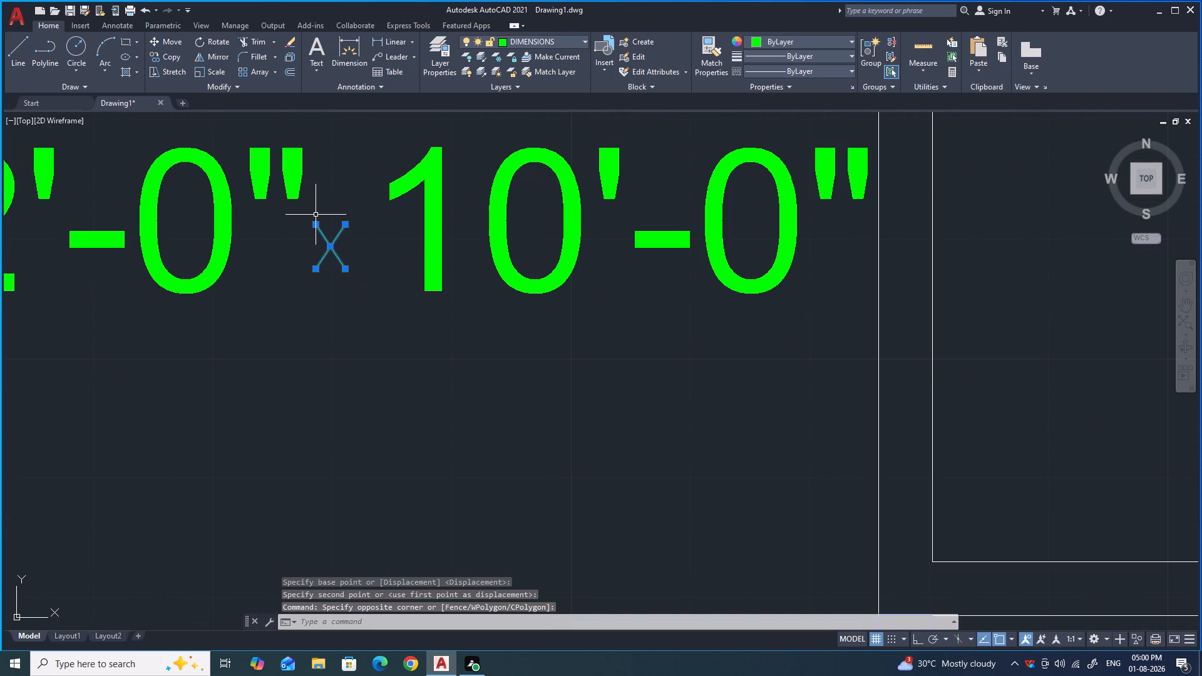
{"action": "type", "text": "SC"}
{"action": "key", "text": "Return"}
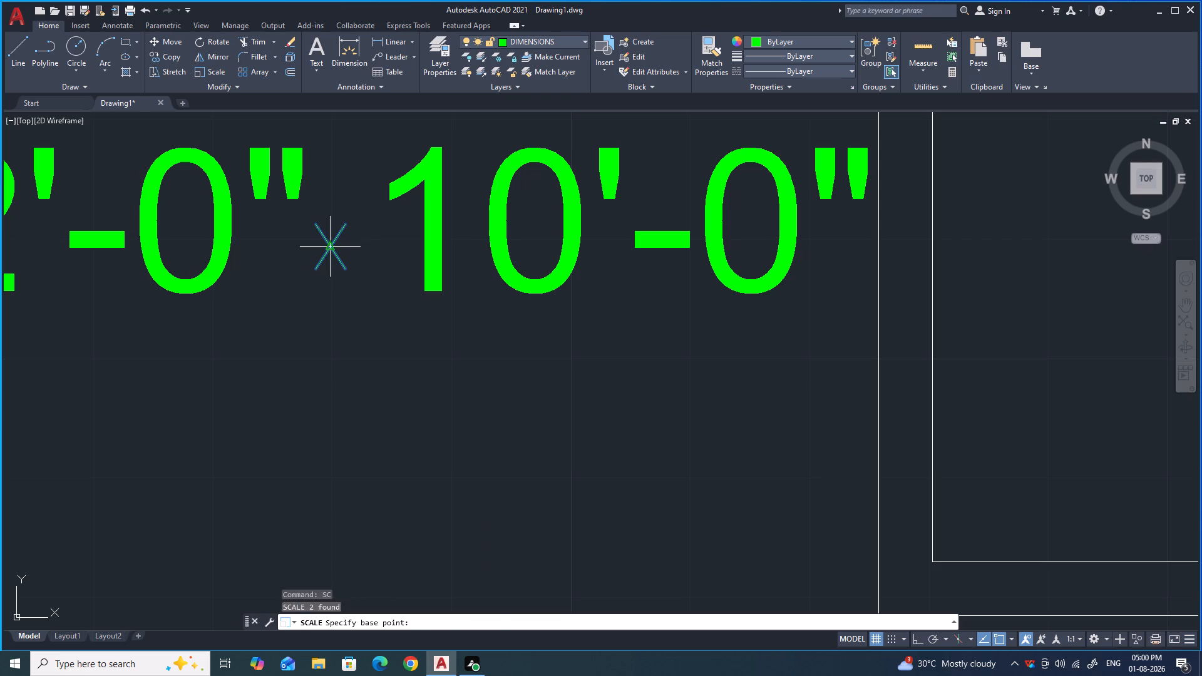
{"action": "left_click", "coordinate": [332, 245]}
{"action": "left_click", "coordinate": [344, 193]}
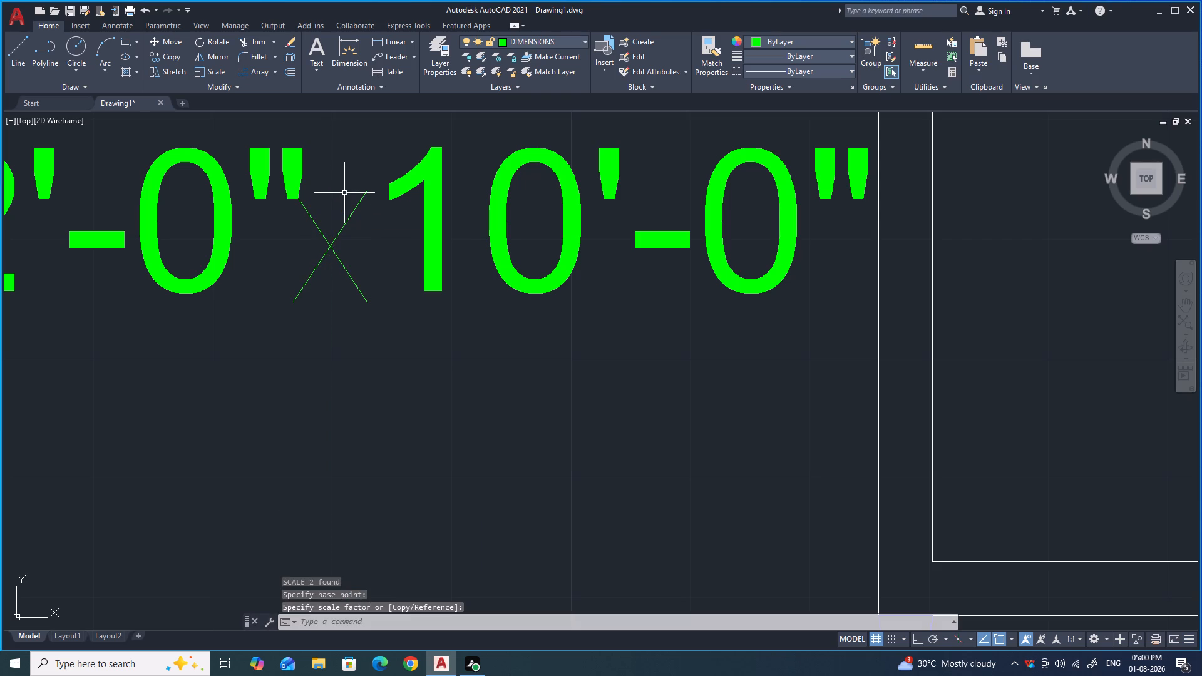
{"action": "scroll", "coordinate": [344, 232], "scroll_direction": "down", "scroll_amount": 2}
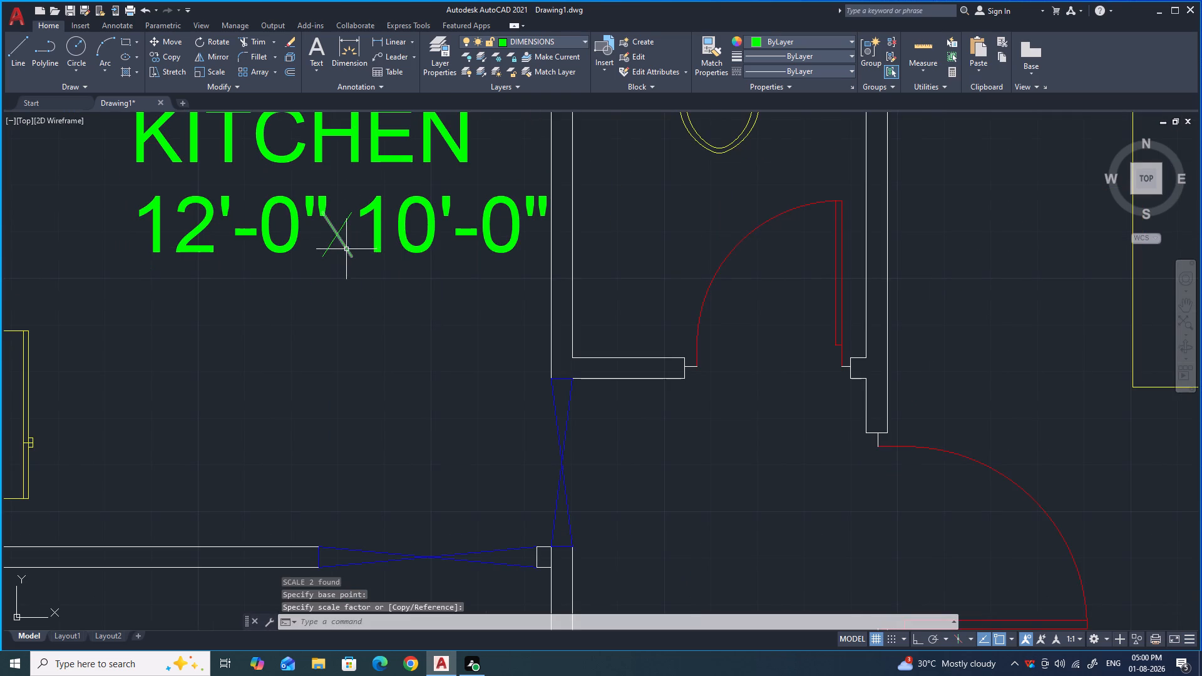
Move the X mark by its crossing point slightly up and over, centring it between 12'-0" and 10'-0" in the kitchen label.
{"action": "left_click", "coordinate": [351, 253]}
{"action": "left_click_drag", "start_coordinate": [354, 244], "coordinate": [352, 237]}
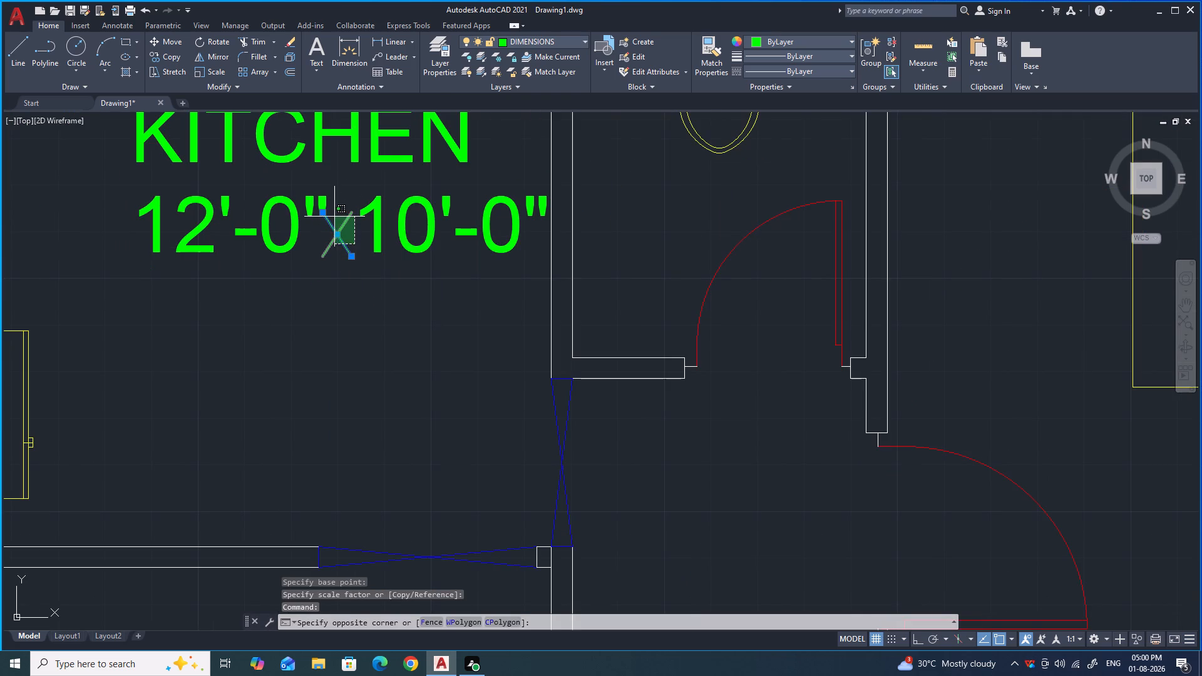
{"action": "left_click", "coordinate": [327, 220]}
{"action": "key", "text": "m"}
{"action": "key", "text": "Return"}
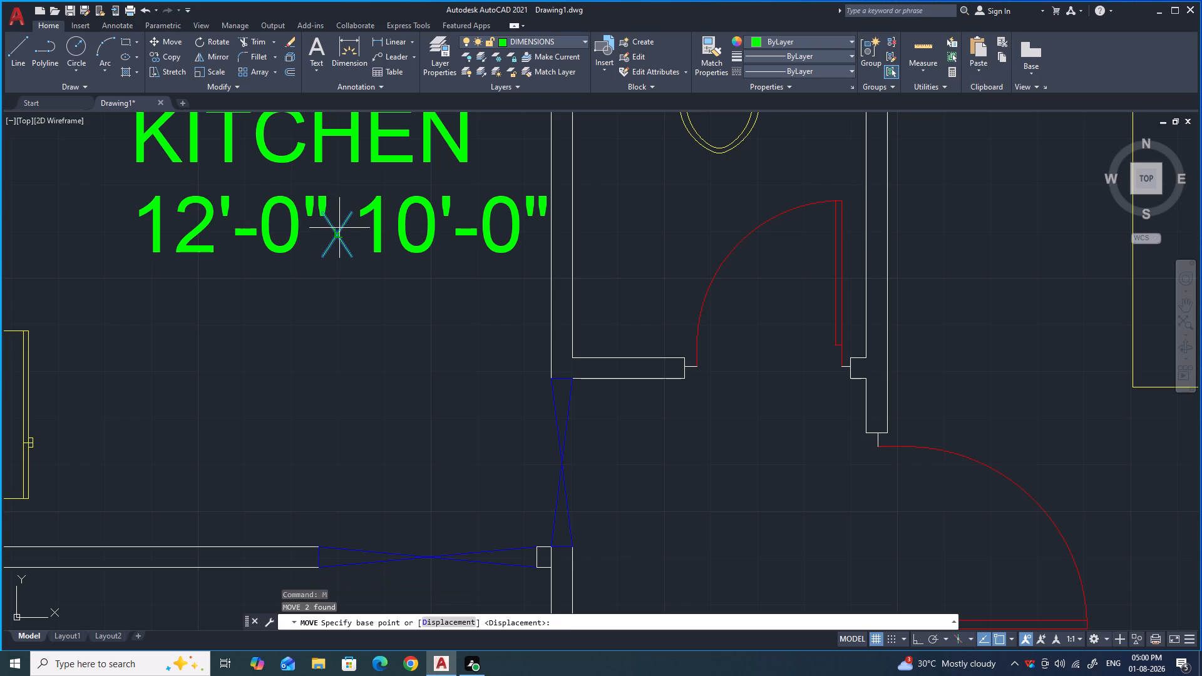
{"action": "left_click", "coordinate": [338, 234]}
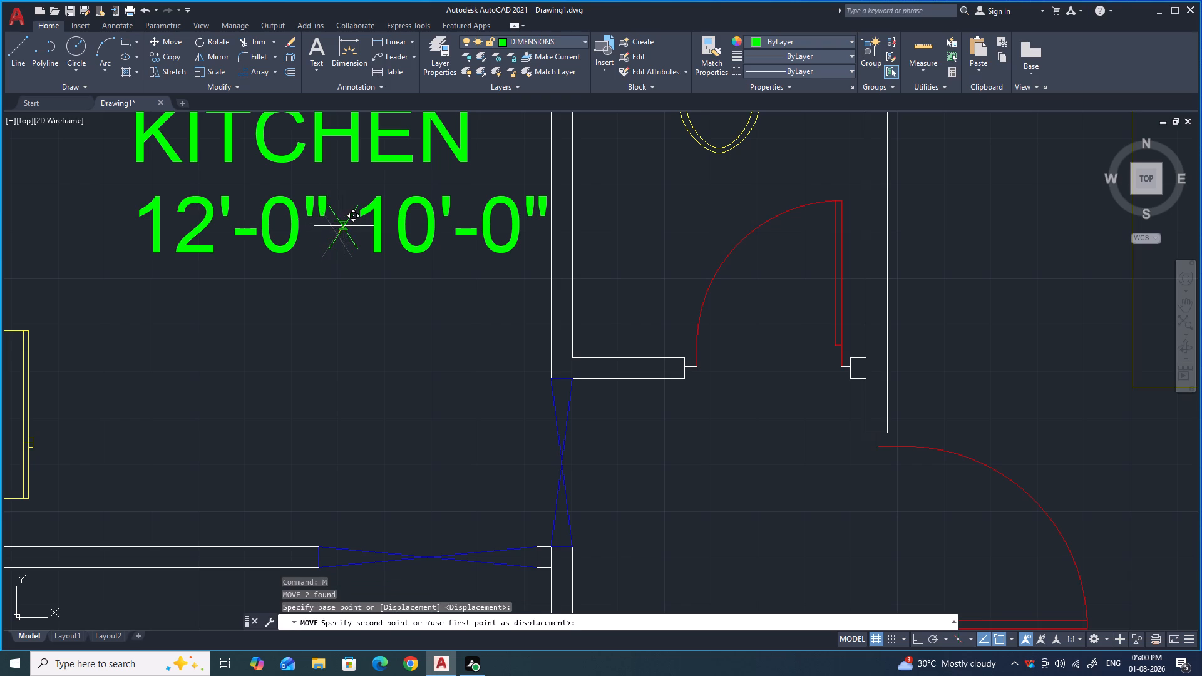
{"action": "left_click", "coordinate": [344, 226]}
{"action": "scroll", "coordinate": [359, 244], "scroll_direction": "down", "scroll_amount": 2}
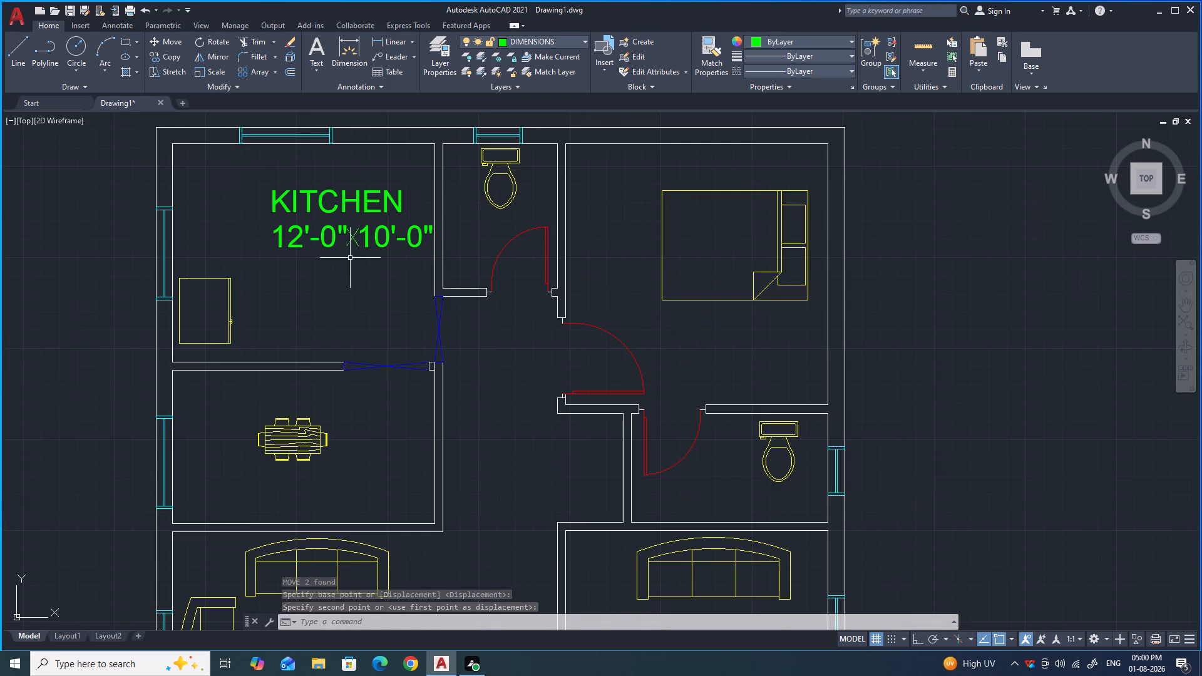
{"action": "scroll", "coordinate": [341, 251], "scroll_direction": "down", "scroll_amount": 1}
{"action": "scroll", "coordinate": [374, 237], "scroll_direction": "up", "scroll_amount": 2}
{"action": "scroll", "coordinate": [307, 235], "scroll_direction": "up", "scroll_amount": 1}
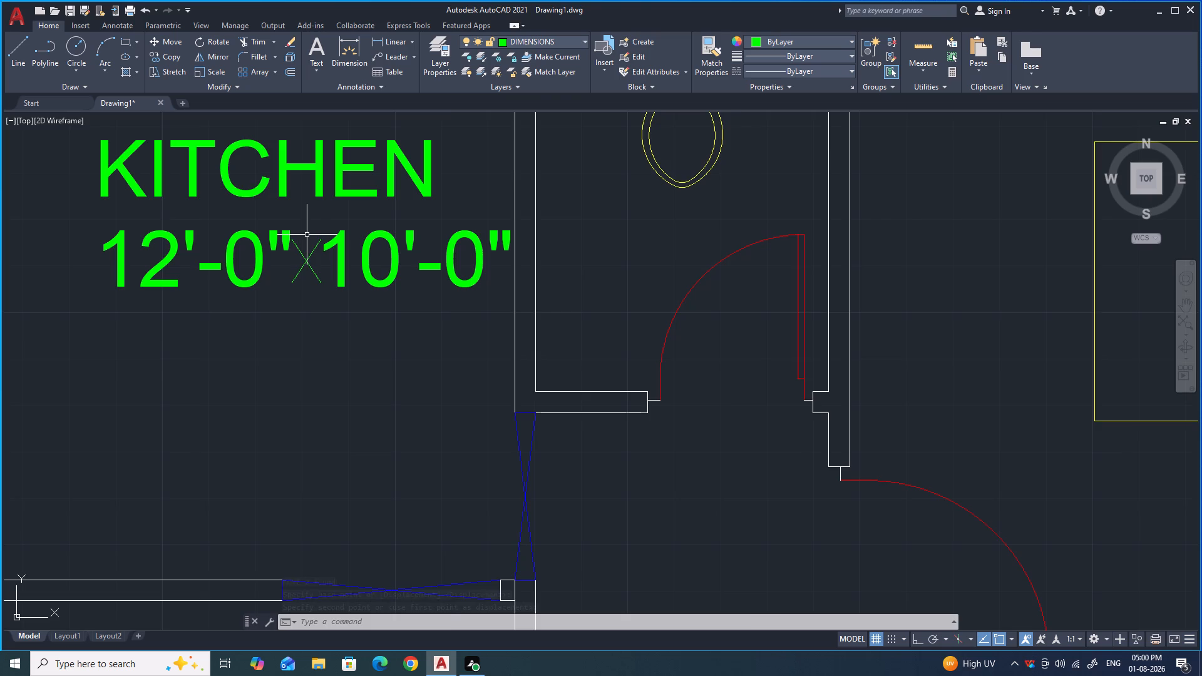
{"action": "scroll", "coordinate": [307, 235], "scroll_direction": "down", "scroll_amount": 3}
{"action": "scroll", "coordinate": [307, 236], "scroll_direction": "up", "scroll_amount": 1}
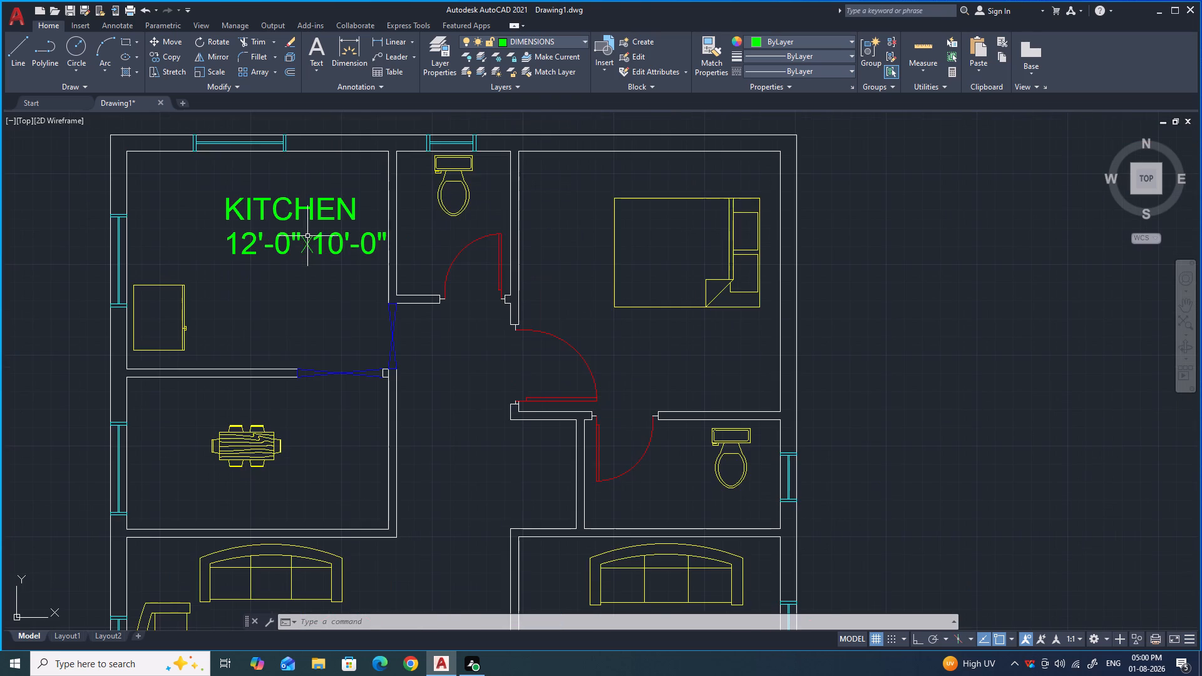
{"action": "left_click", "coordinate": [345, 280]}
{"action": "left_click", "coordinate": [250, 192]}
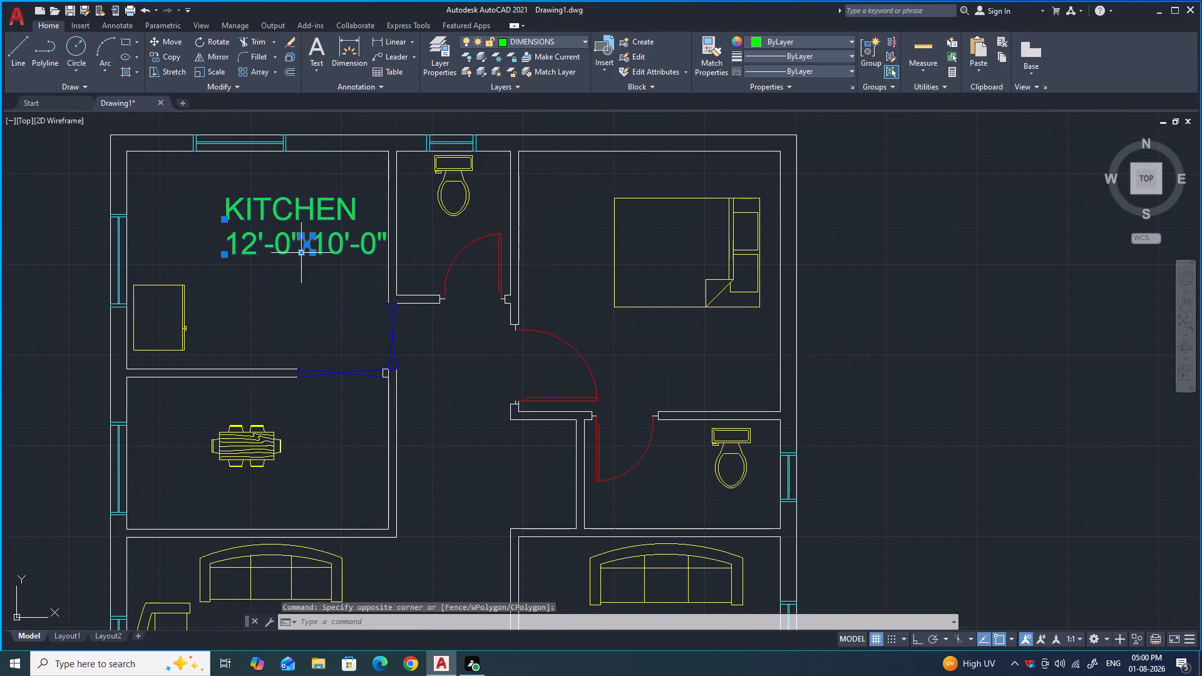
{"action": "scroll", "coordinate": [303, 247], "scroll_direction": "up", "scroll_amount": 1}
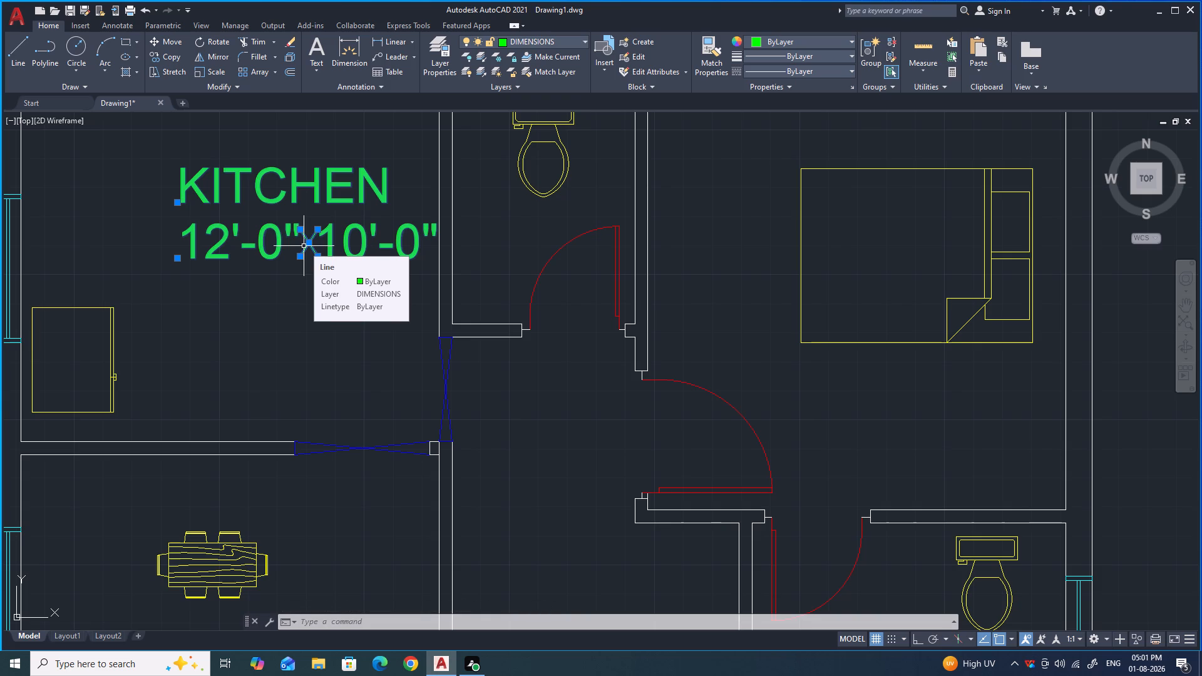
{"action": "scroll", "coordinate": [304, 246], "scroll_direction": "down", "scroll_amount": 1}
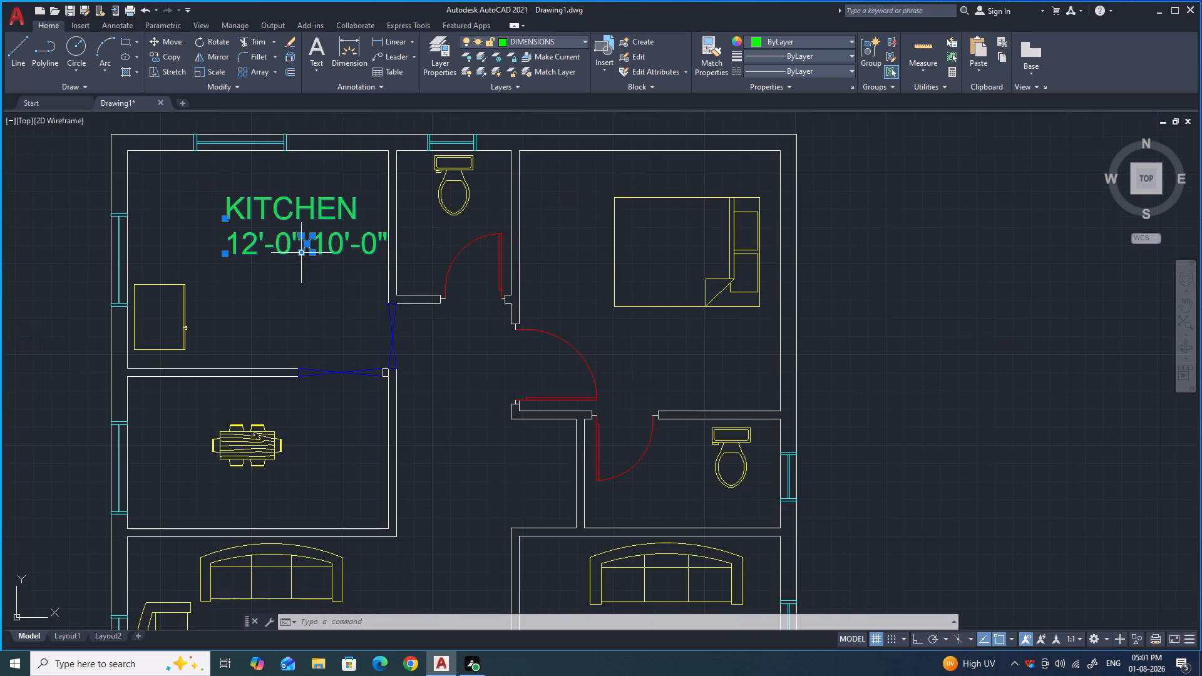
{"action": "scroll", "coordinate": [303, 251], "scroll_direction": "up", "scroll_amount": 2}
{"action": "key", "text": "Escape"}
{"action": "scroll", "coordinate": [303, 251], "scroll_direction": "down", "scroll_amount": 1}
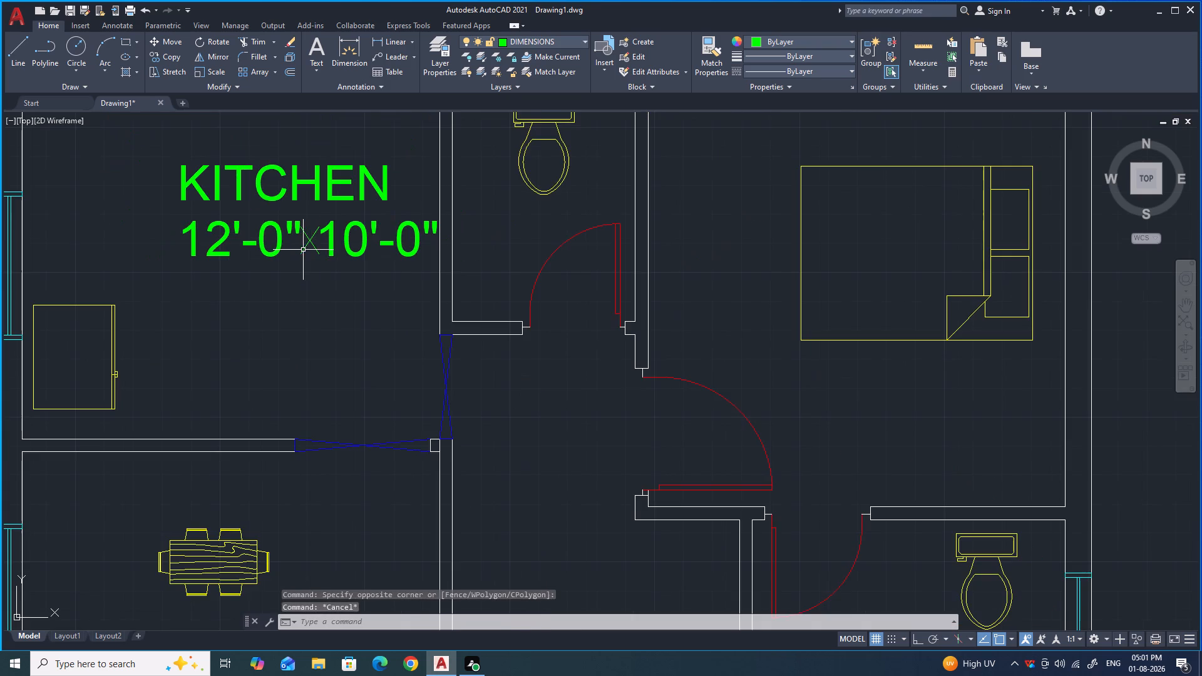
Delete the two crossing lines of the X mark between the kitchen sizes 12'-0" and 10'-0".
{"action": "scroll", "coordinate": [306, 241], "scroll_direction": "up", "scroll_amount": 1}
{"action": "left_click_drag", "start_coordinate": [326, 278], "coordinate": [323, 272]}
{"action": "left_click", "coordinate": [300, 228]}
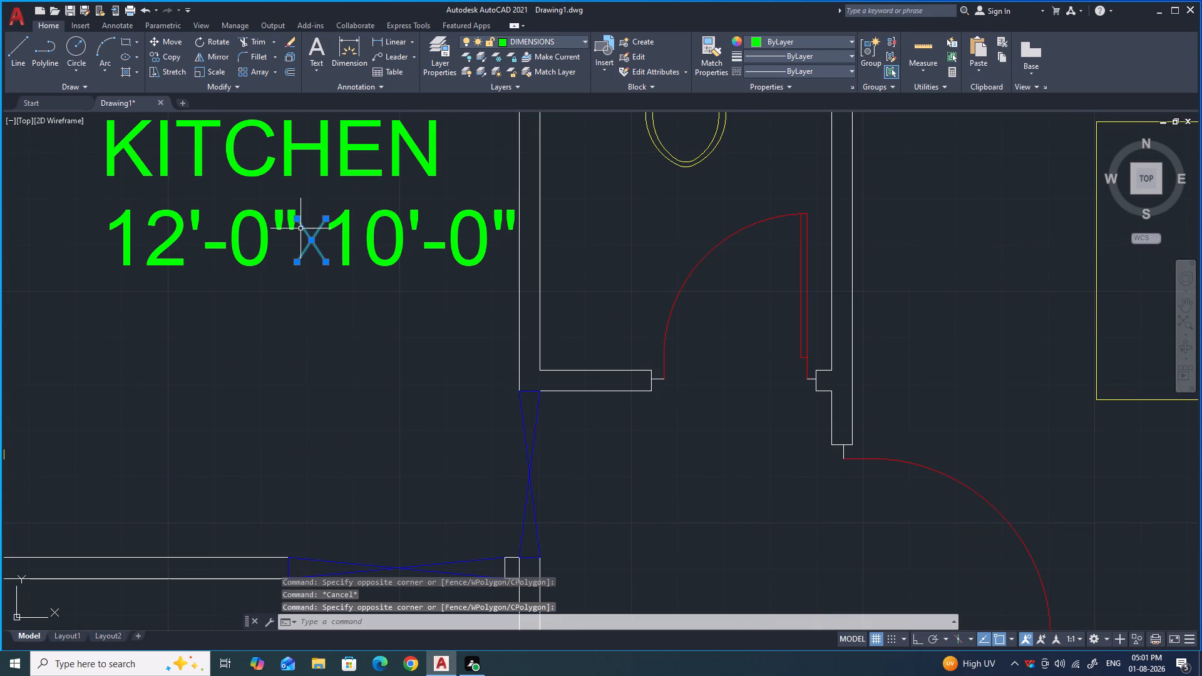
{"action": "key", "text": "BackSpace"}
{"action": "key", "text": "Delete"}
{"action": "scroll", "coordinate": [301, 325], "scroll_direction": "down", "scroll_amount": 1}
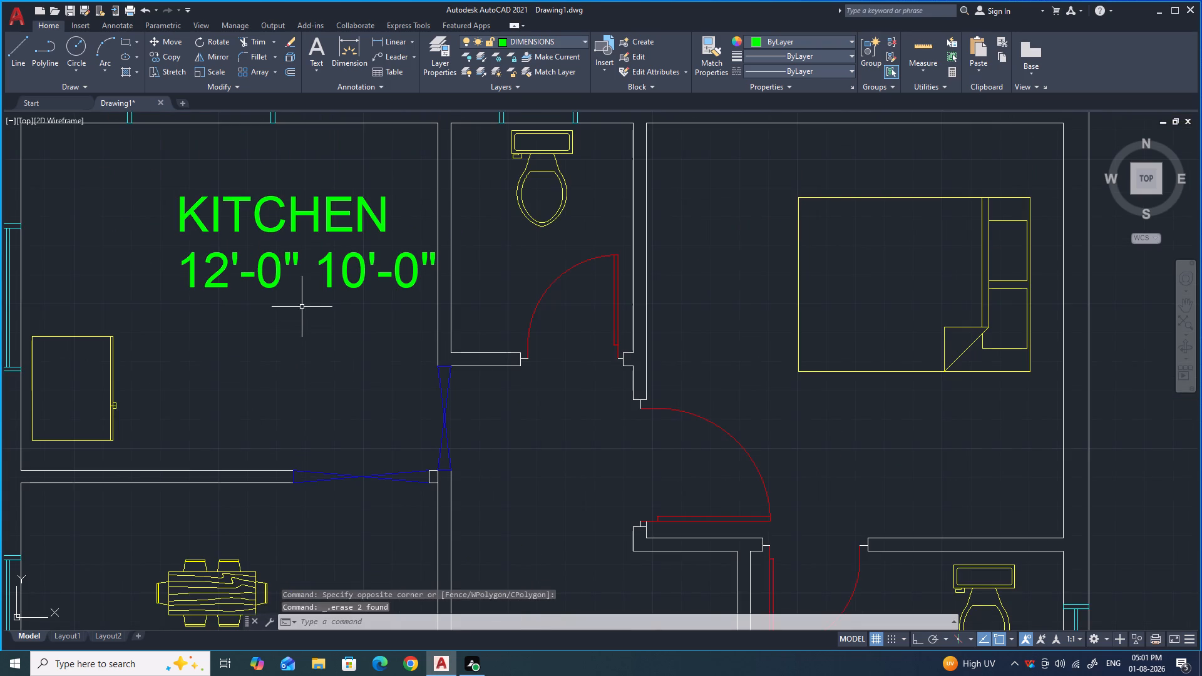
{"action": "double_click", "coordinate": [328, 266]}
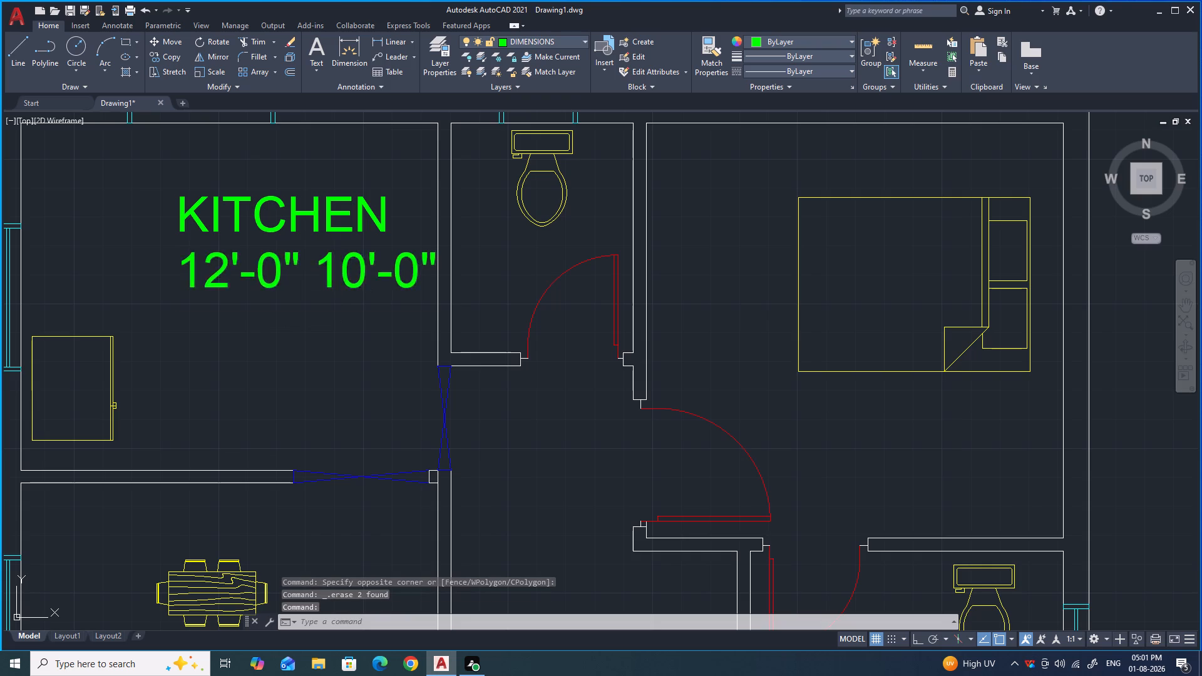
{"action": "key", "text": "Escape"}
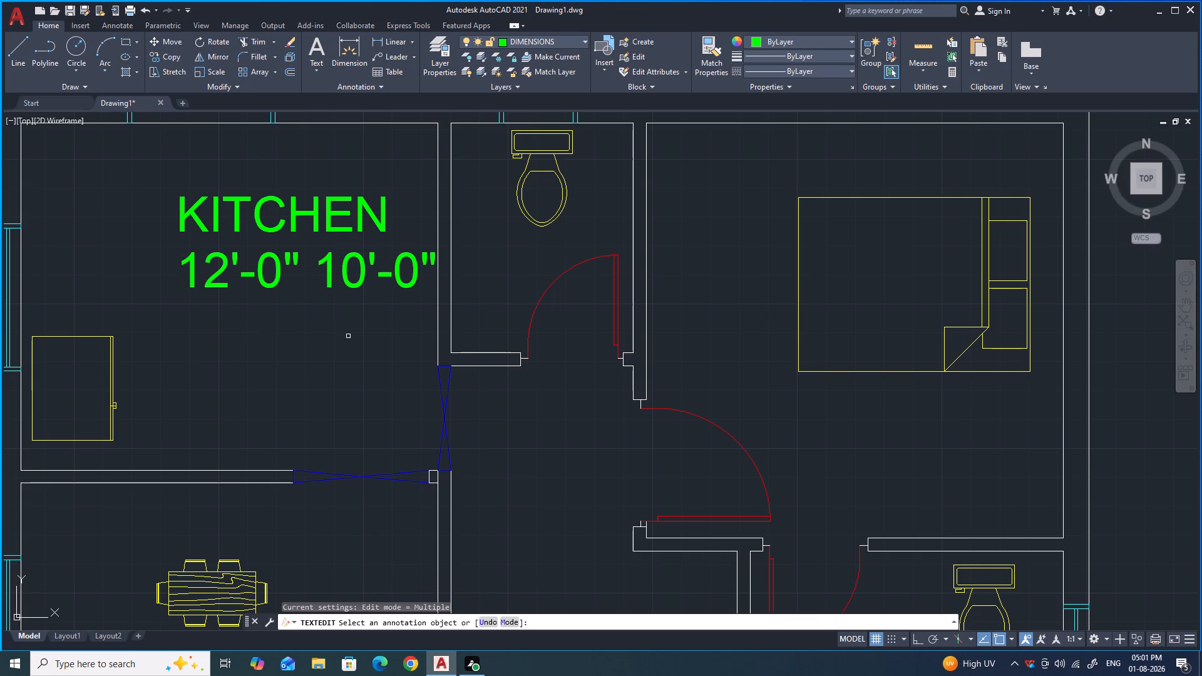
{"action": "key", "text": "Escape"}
Change the text height of both kitchen label lines together in their properties, trying 0.8" and 11' before entering 10".
{"action": "left_click_drag", "start_coordinate": [374, 366], "coordinate": [359, 328]}
{"action": "left_click", "coordinate": [217, 168]}
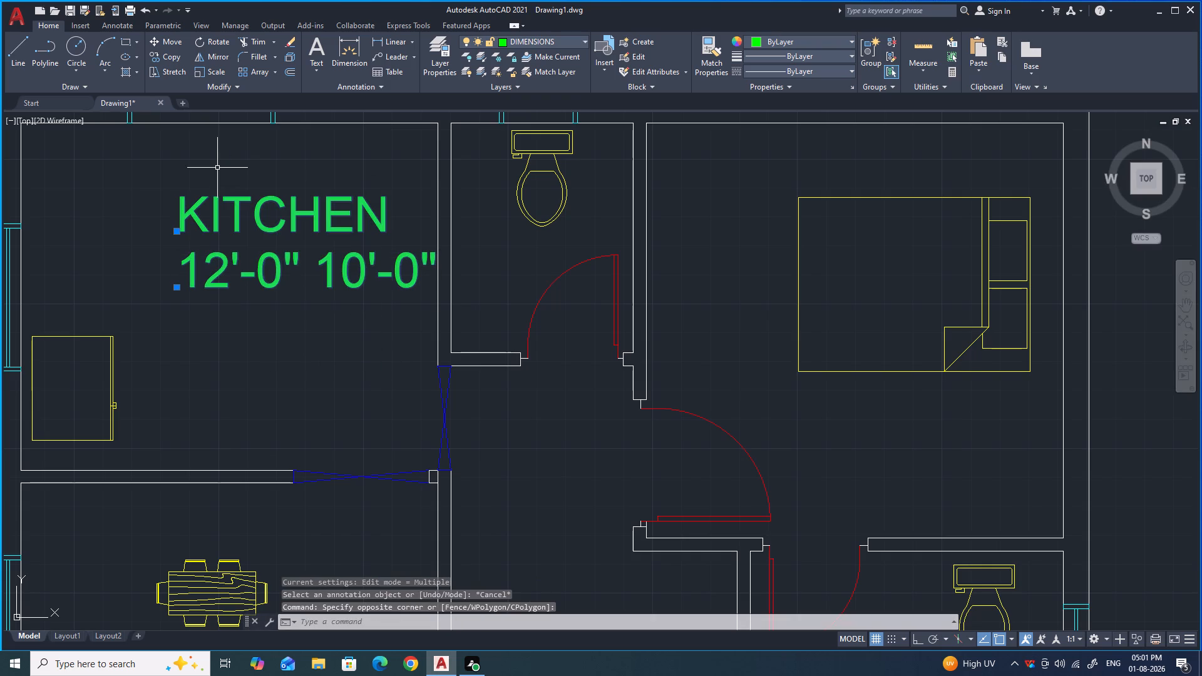
{"action": "type", "text": "PR"}
{"action": "key", "text": "Return"}
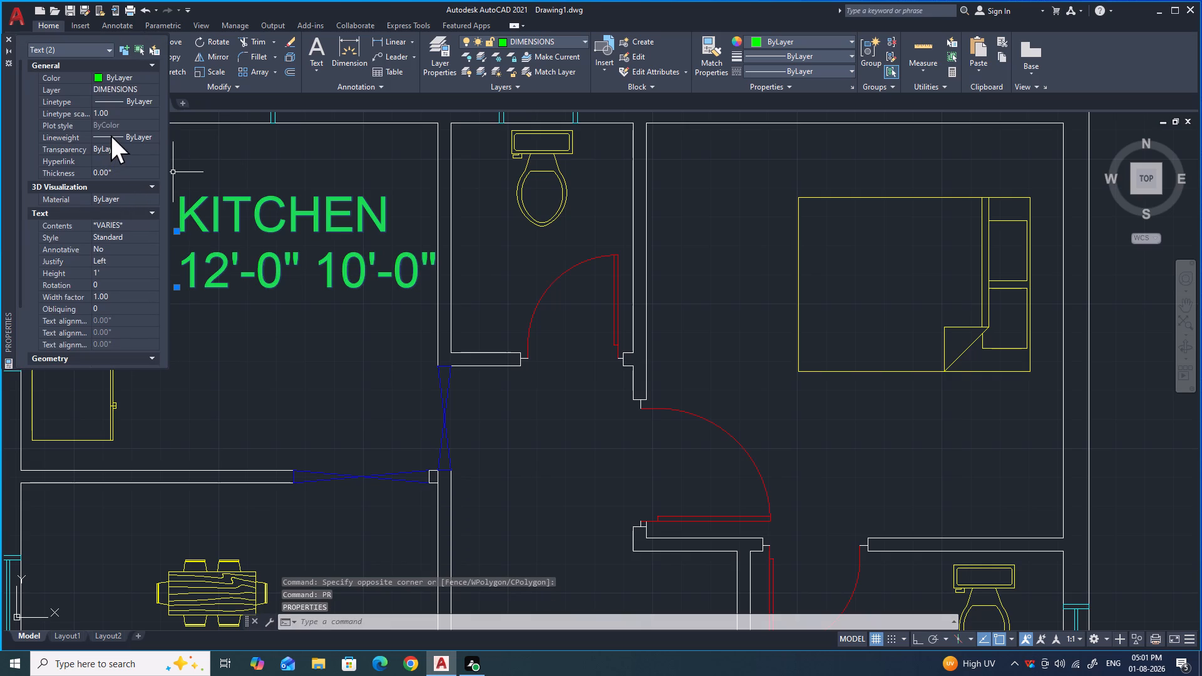
{"action": "left_click", "coordinate": [101, 271]}
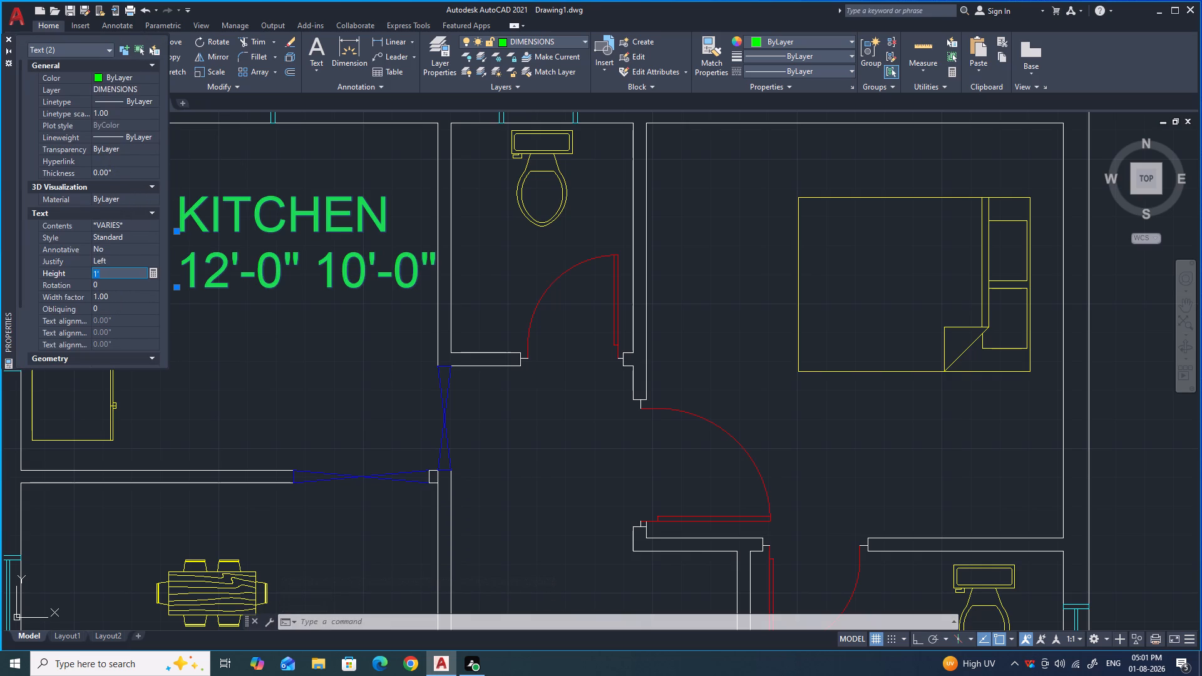
{"action": "type", "text": "0.8"}
{"action": "key", "text": "Return"}
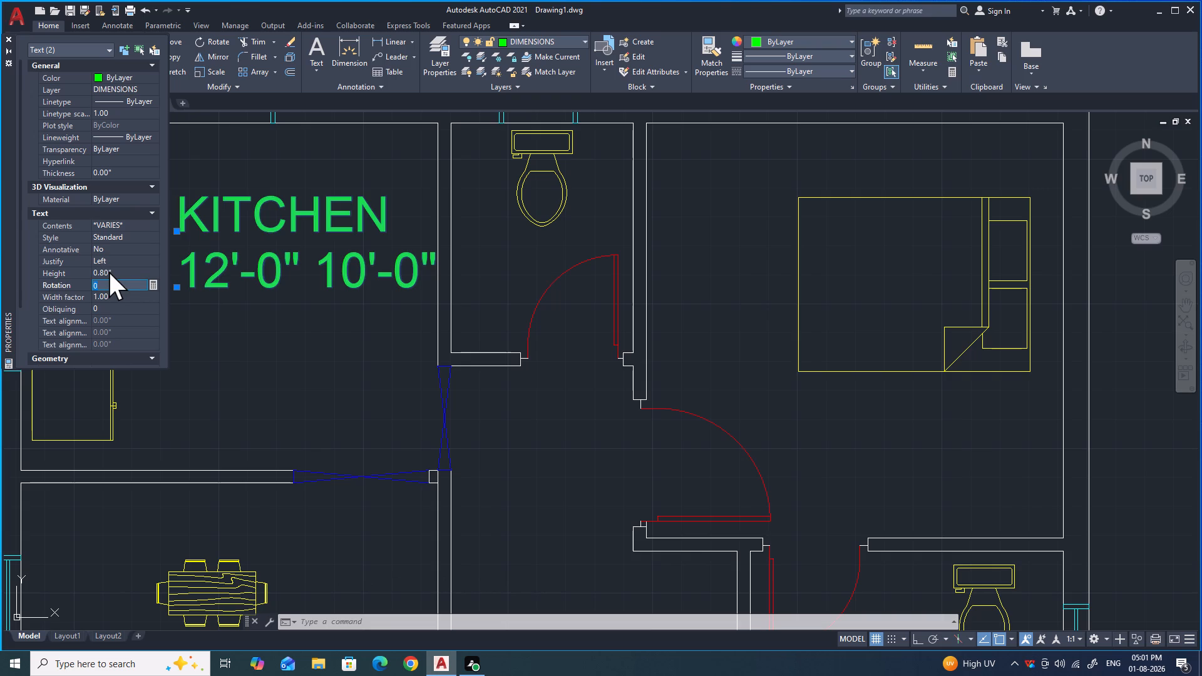
{"action": "left_click", "coordinate": [115, 272]}
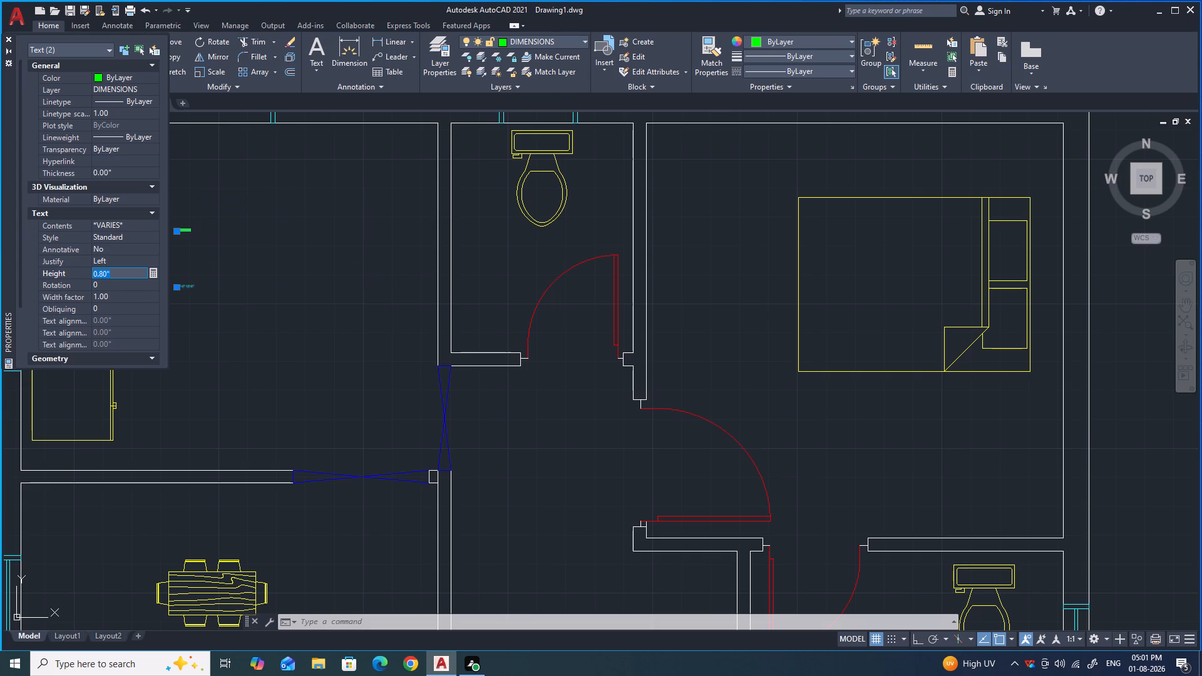
{"action": "type", "text": "11'"}
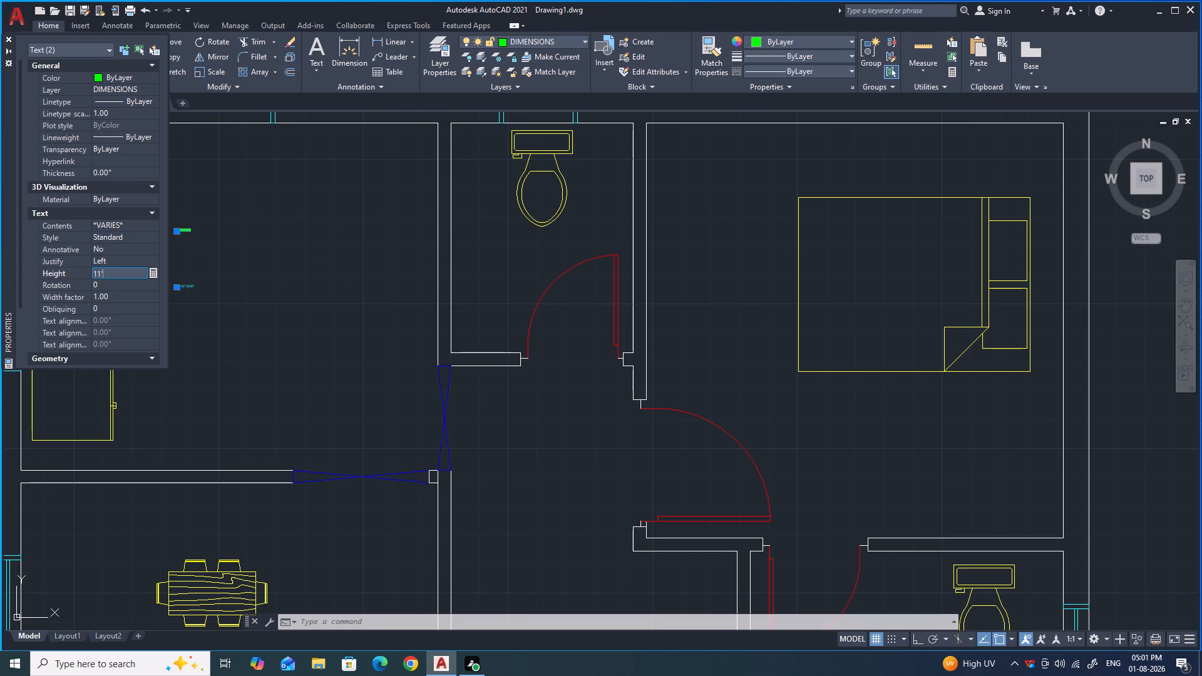
{"action": "key", "text": "Return"}
{"action": "left_click", "coordinate": [117, 273]}
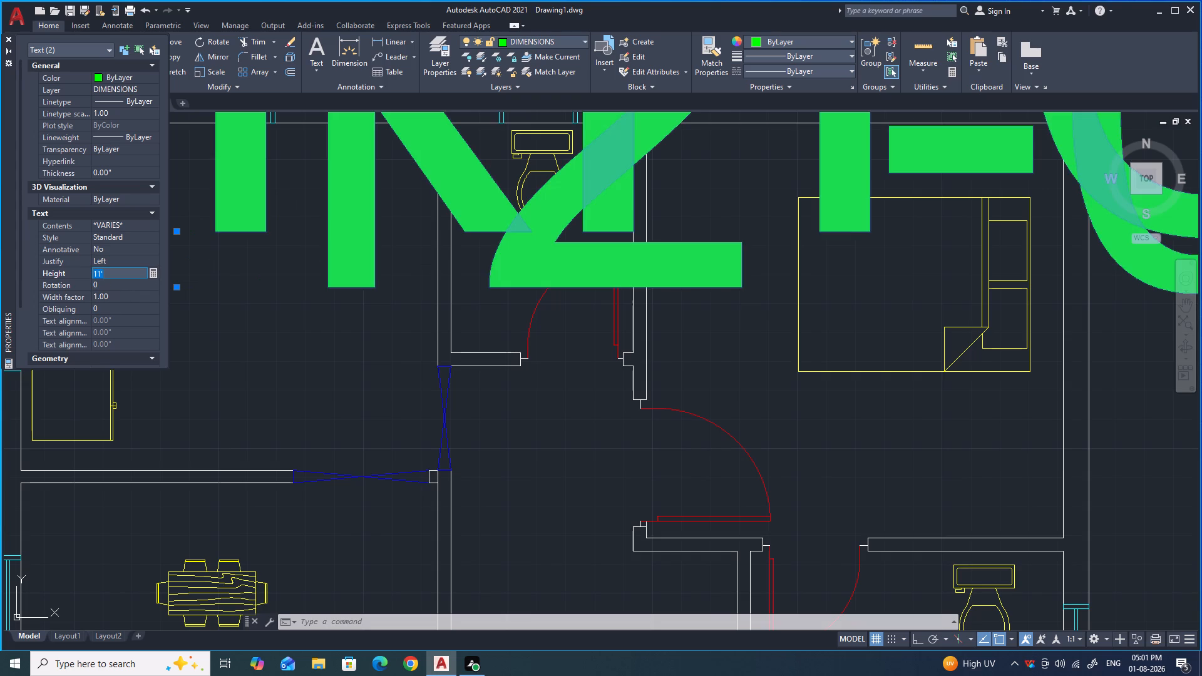
{"action": "type", "text": "10"}
{"action": "key", "text": "shift+quotedbl"}
{"action": "key", "text": "Return"}
Try a text height of 8" on both kitchen label lines, set it to 9" instead, and close the properties.
{"action": "scroll", "coordinate": [302, 272], "scroll_direction": "down", "scroll_amount": 2}
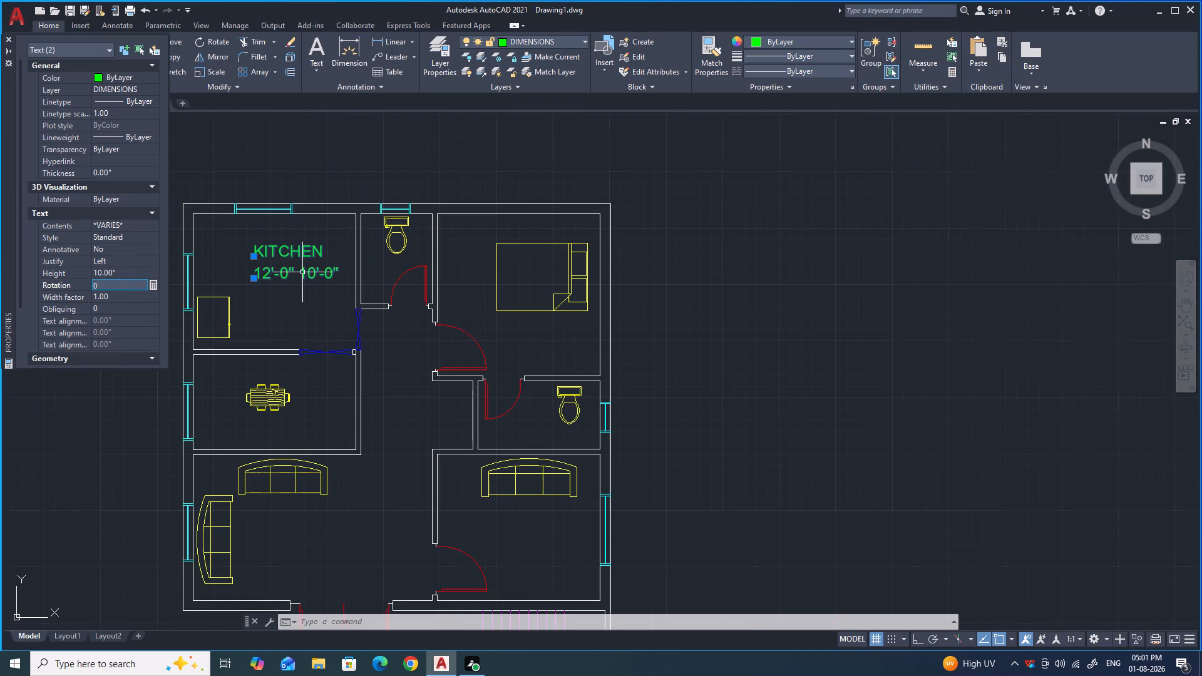
{"action": "left_click", "coordinate": [131, 271]}
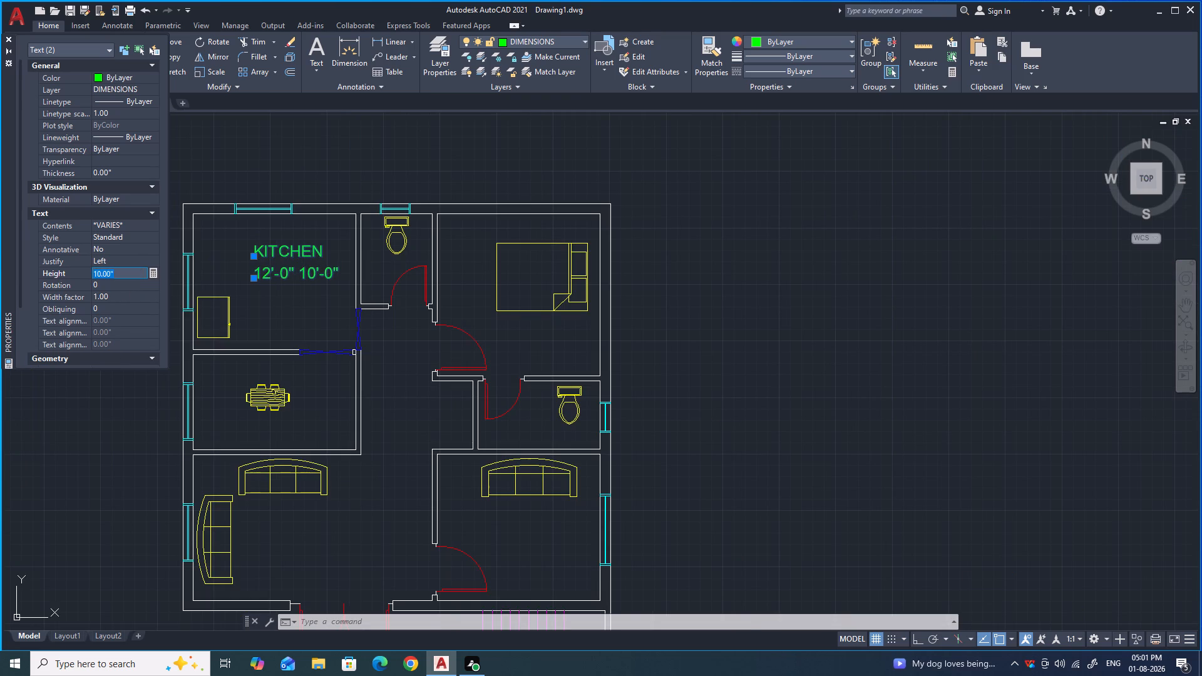
{"action": "type", "text": "8\""}
{"action": "key", "text": "Return"}
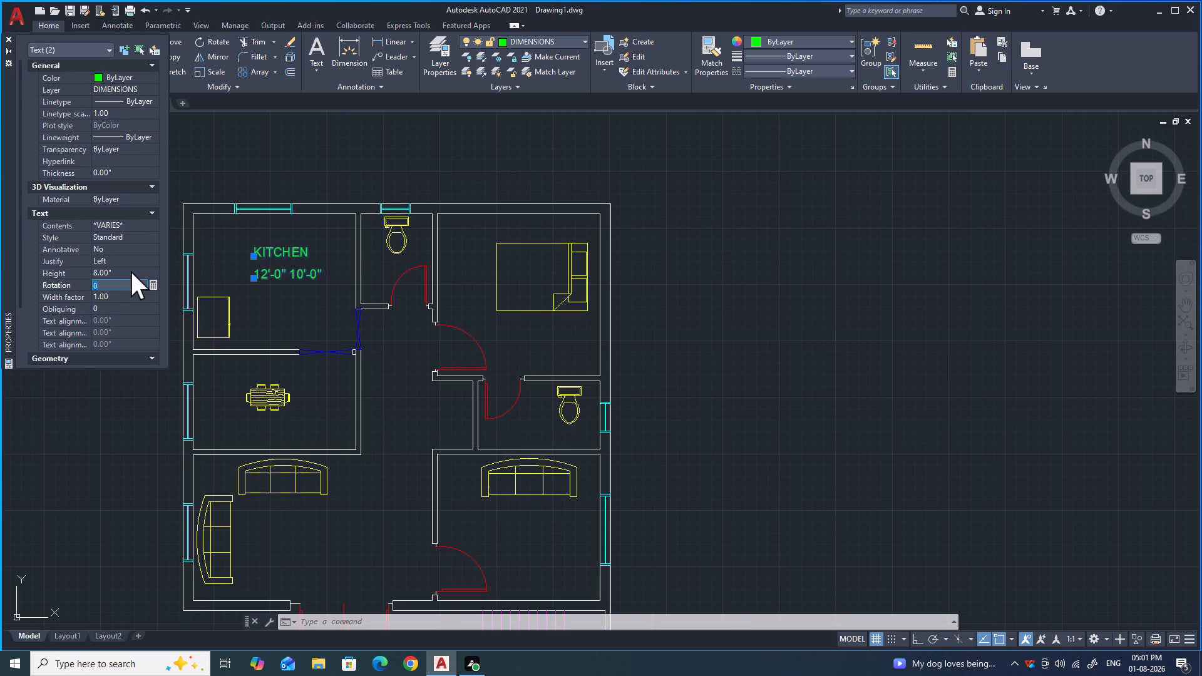
{"action": "left_click", "coordinate": [120, 272]}
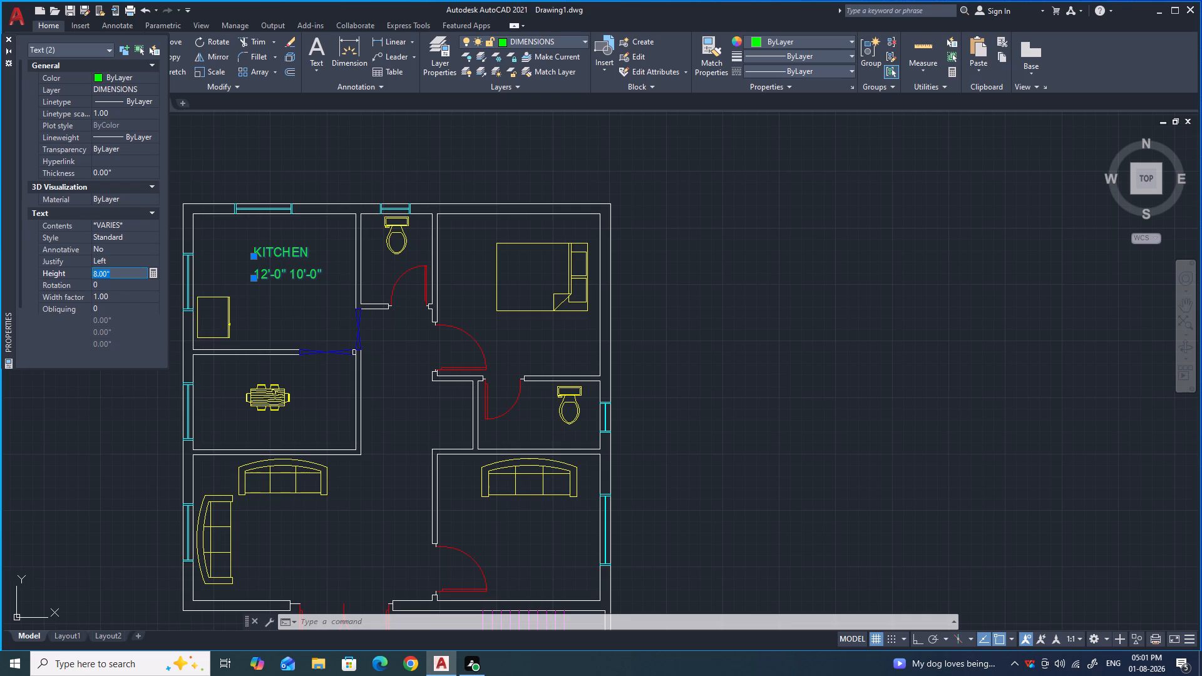
{"action": "key", "text": "9"}
{"action": "key", "text": "shift+quotedbl"}
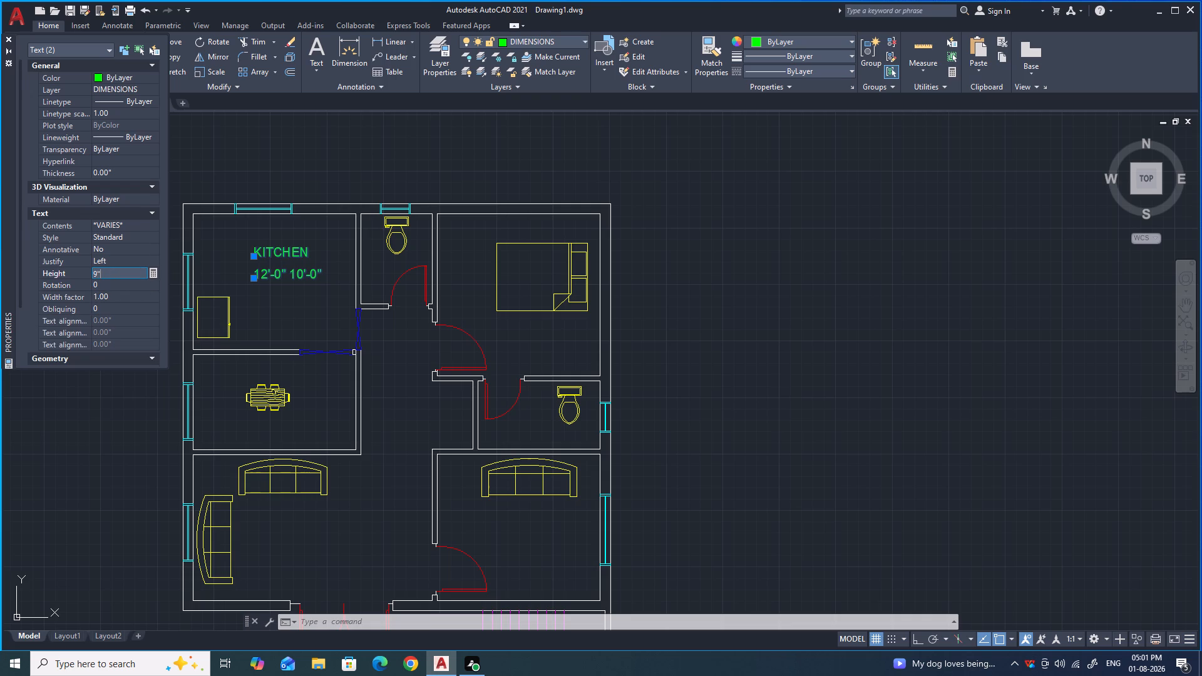
{"action": "key", "text": "Return"}
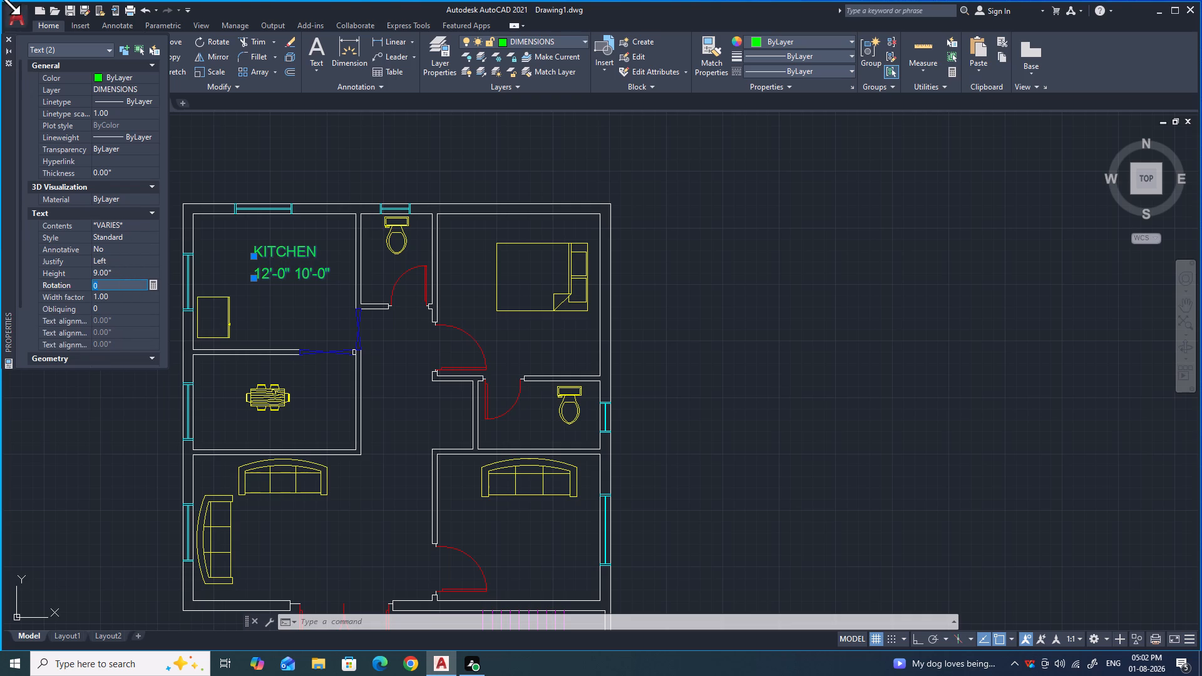
{"action": "left_click", "coordinate": [9, 38]}
{"action": "key", "text": "Escape"}
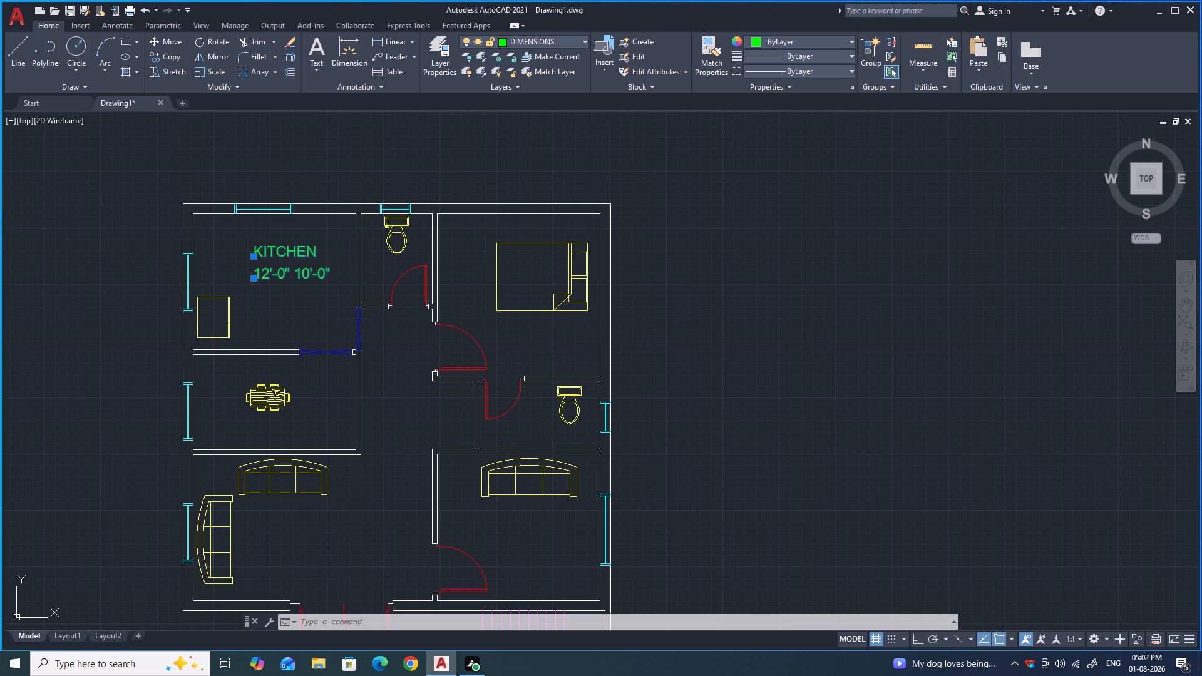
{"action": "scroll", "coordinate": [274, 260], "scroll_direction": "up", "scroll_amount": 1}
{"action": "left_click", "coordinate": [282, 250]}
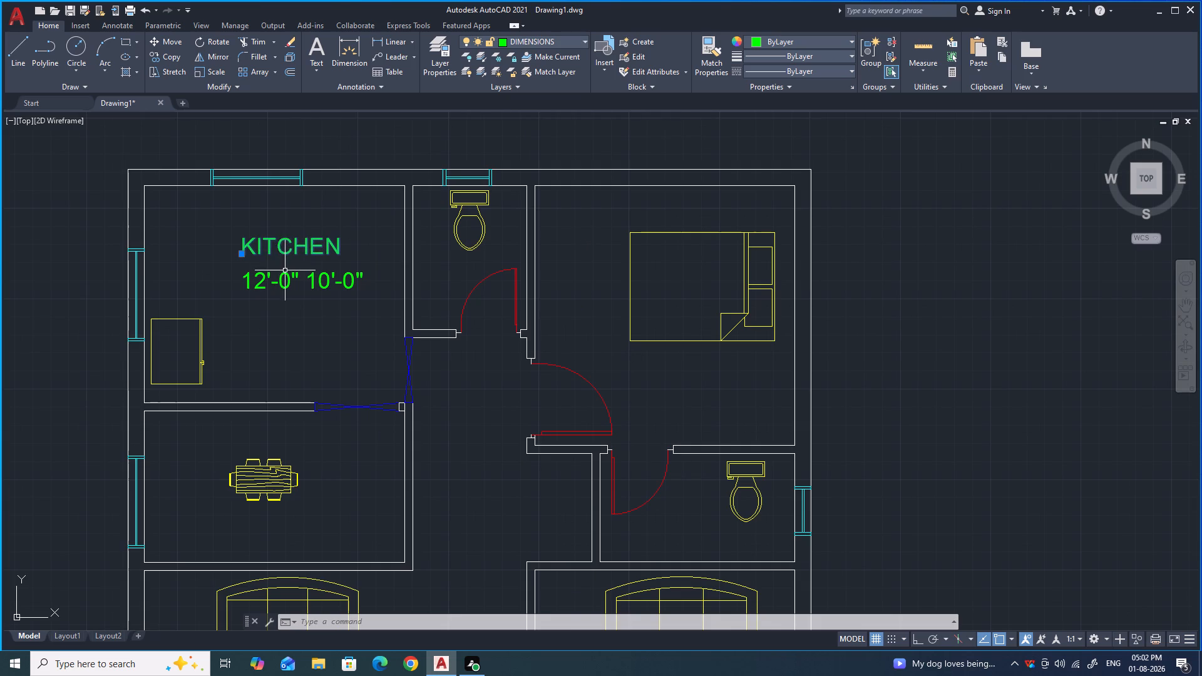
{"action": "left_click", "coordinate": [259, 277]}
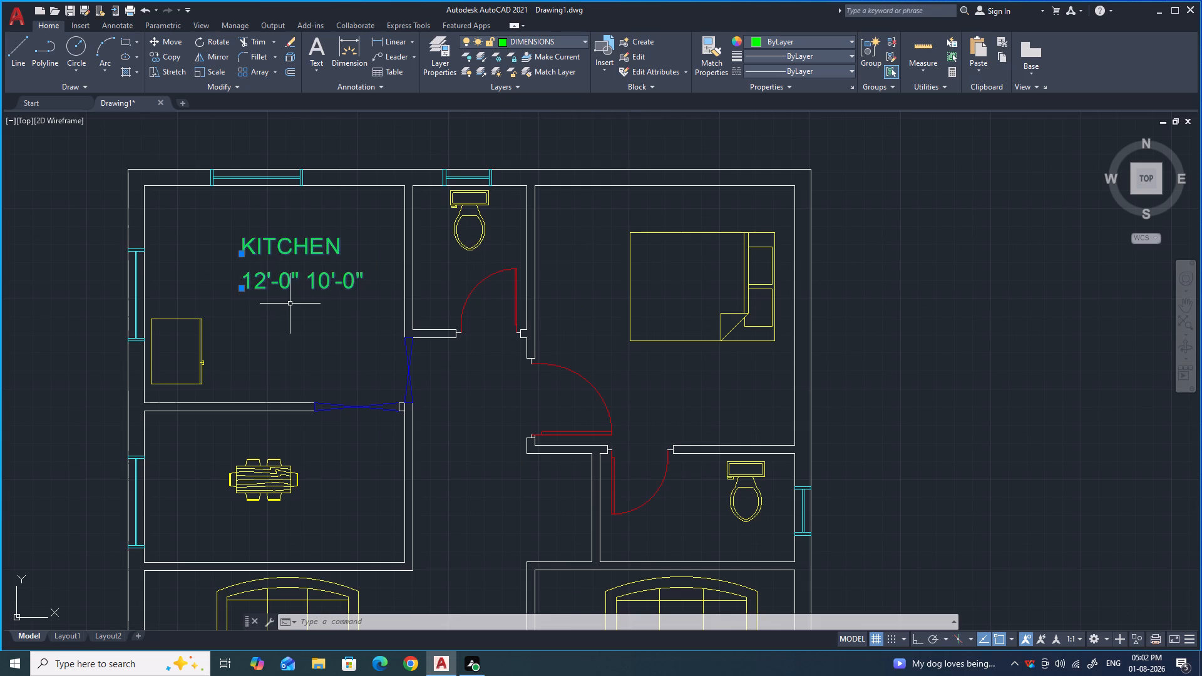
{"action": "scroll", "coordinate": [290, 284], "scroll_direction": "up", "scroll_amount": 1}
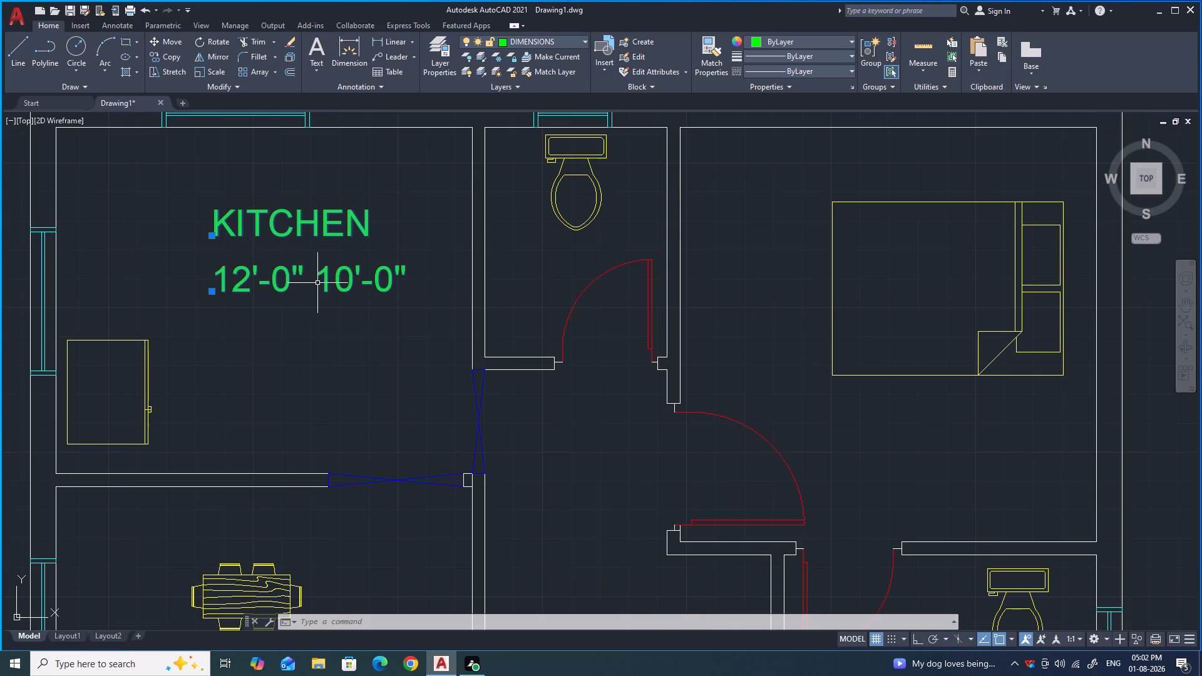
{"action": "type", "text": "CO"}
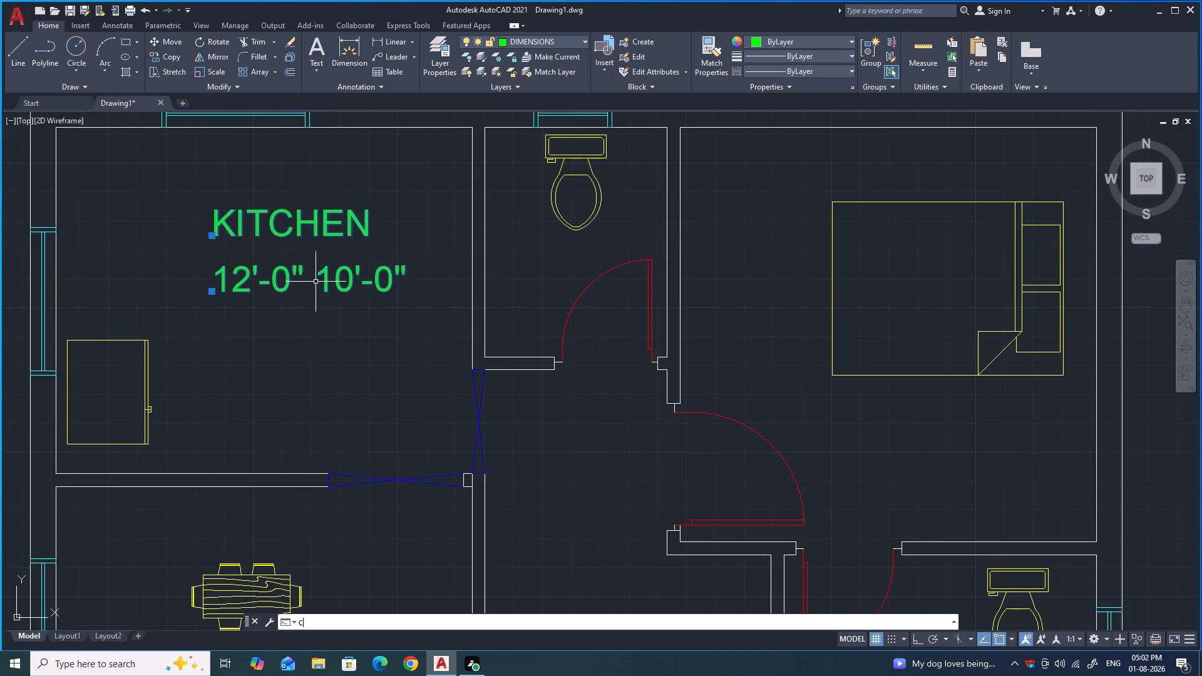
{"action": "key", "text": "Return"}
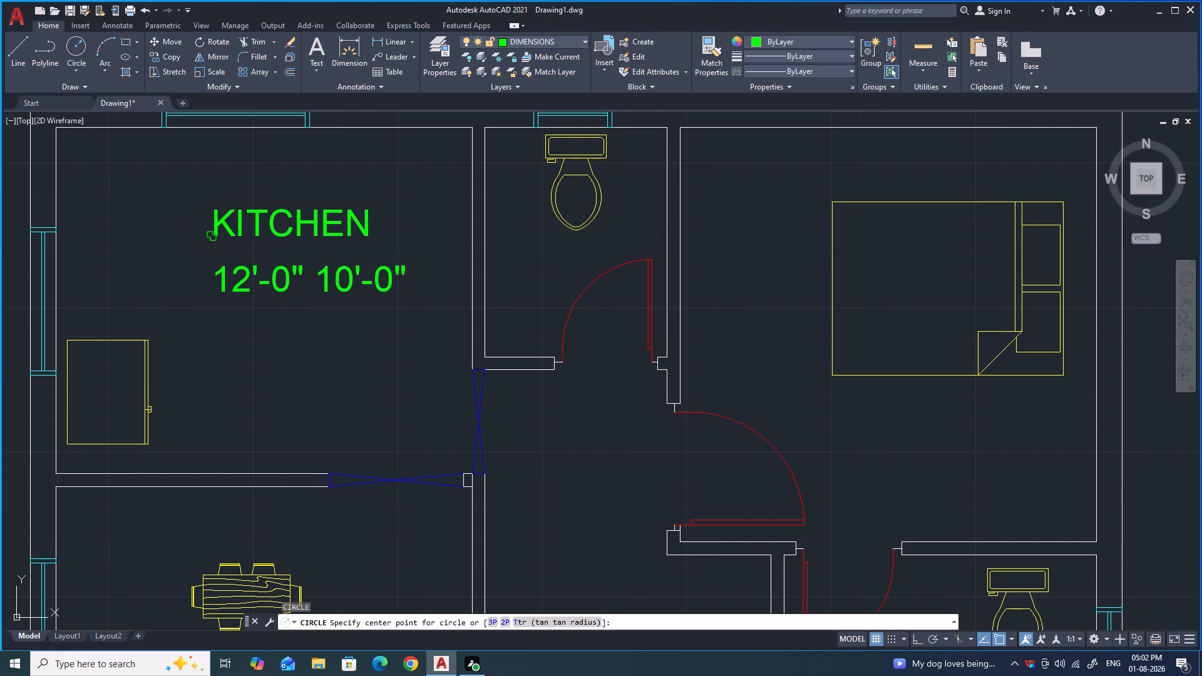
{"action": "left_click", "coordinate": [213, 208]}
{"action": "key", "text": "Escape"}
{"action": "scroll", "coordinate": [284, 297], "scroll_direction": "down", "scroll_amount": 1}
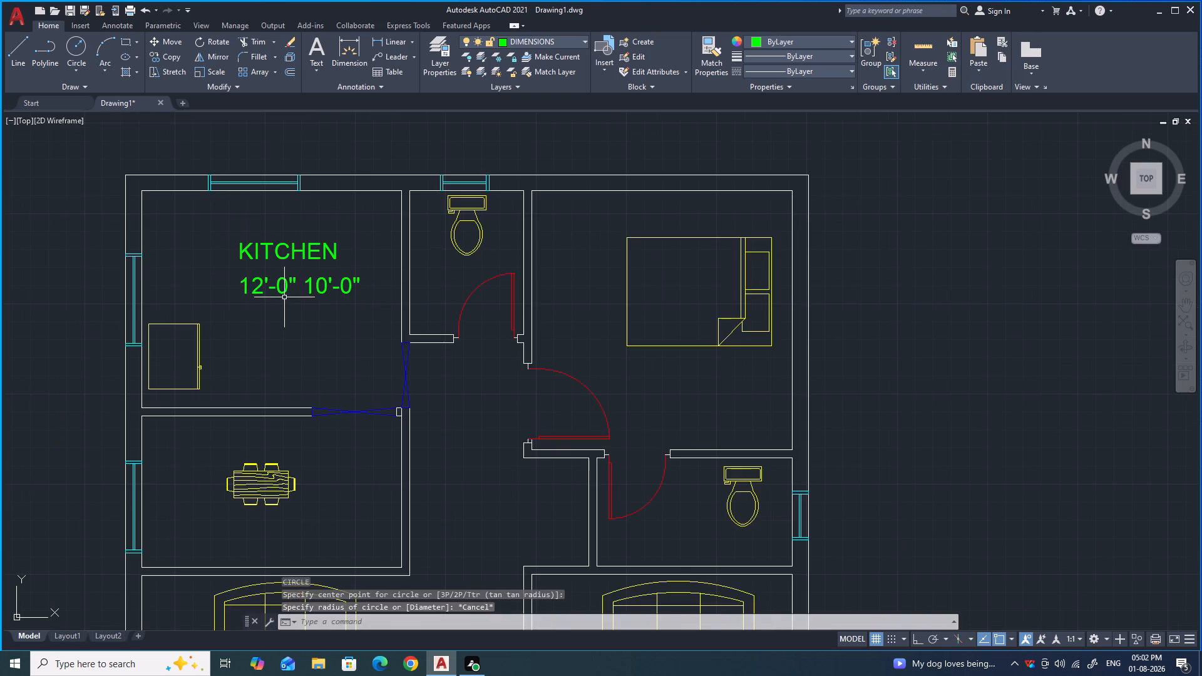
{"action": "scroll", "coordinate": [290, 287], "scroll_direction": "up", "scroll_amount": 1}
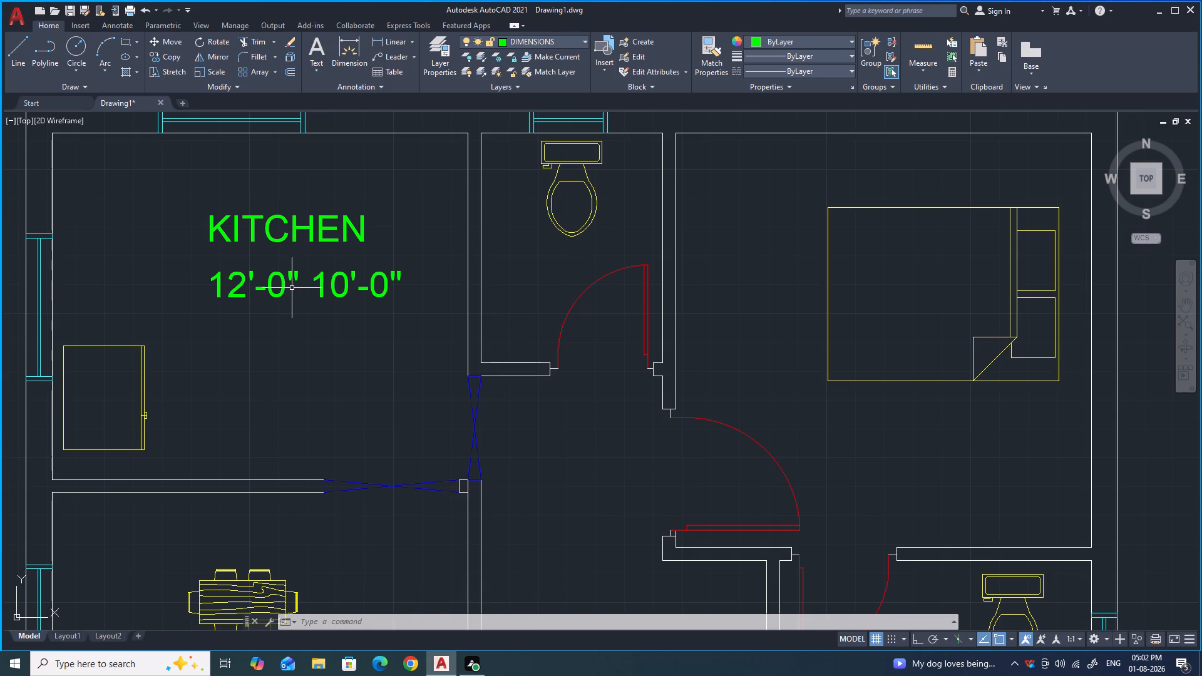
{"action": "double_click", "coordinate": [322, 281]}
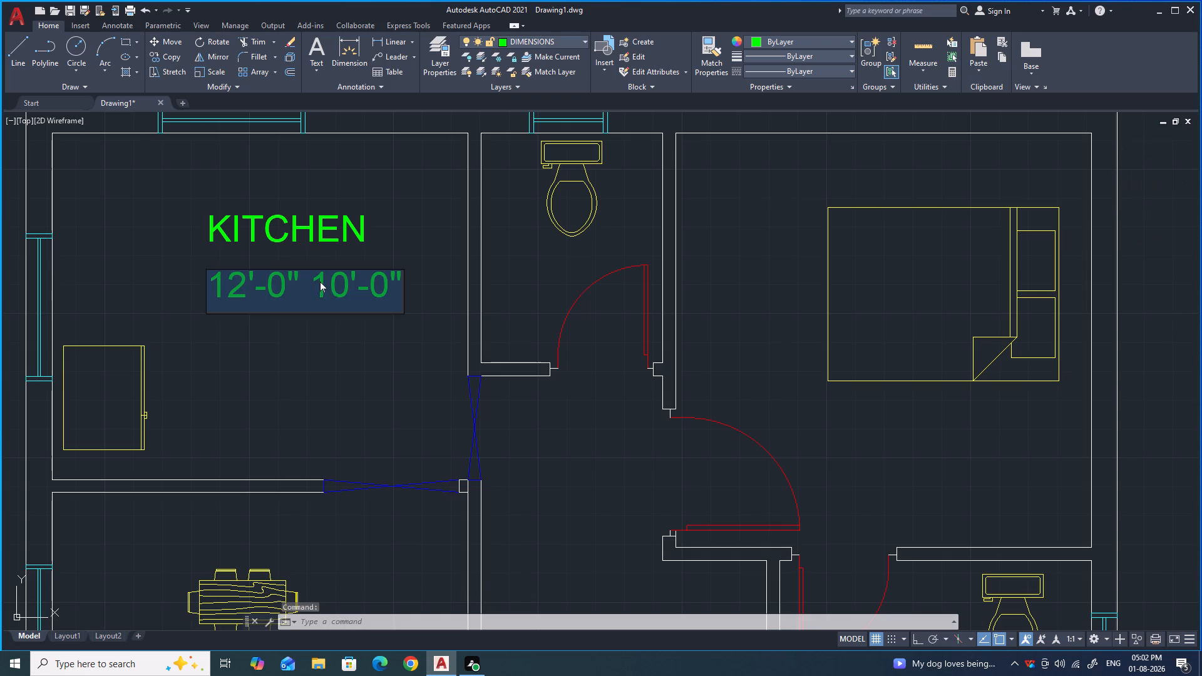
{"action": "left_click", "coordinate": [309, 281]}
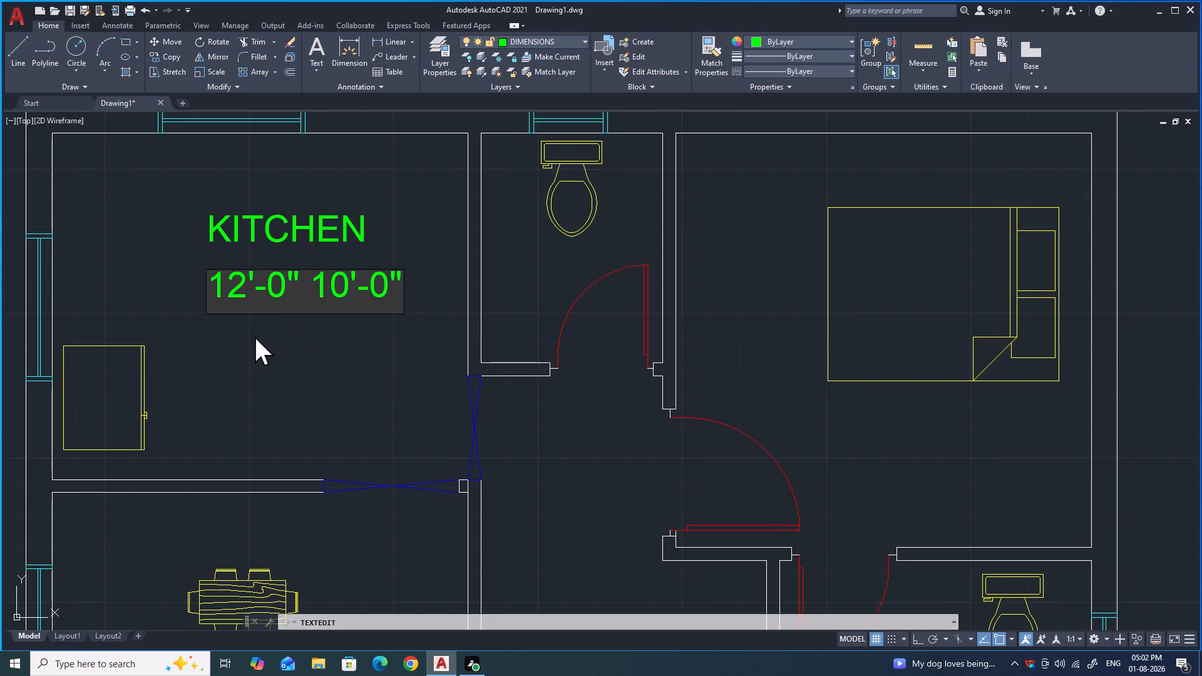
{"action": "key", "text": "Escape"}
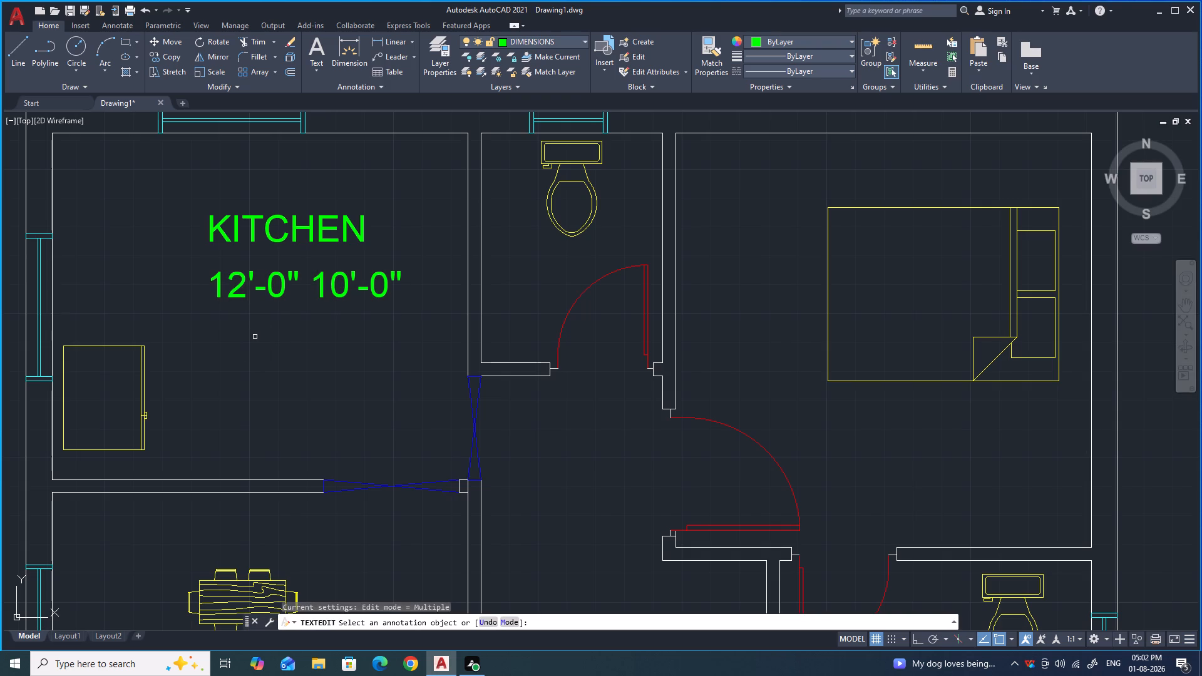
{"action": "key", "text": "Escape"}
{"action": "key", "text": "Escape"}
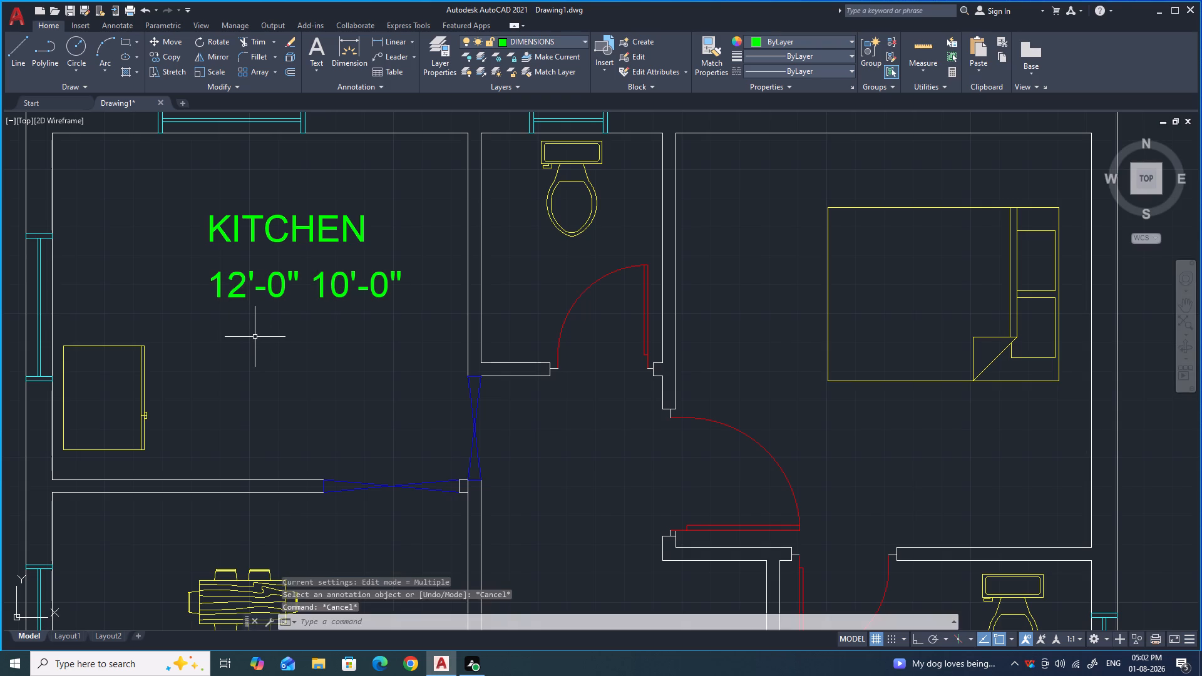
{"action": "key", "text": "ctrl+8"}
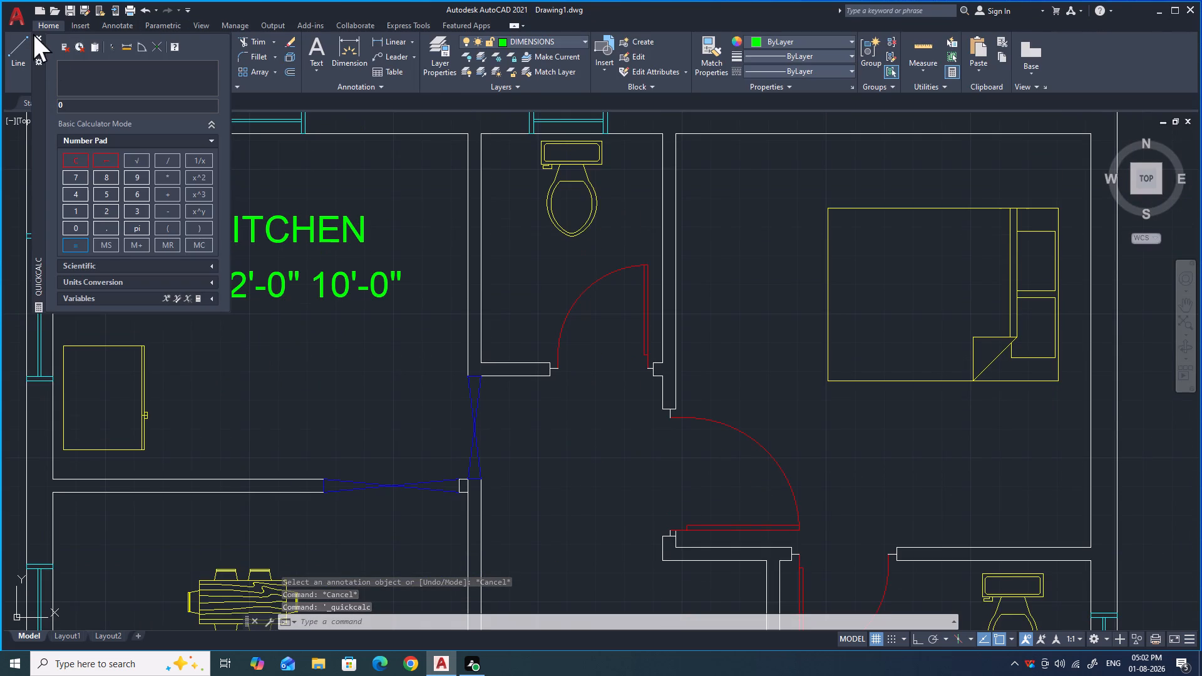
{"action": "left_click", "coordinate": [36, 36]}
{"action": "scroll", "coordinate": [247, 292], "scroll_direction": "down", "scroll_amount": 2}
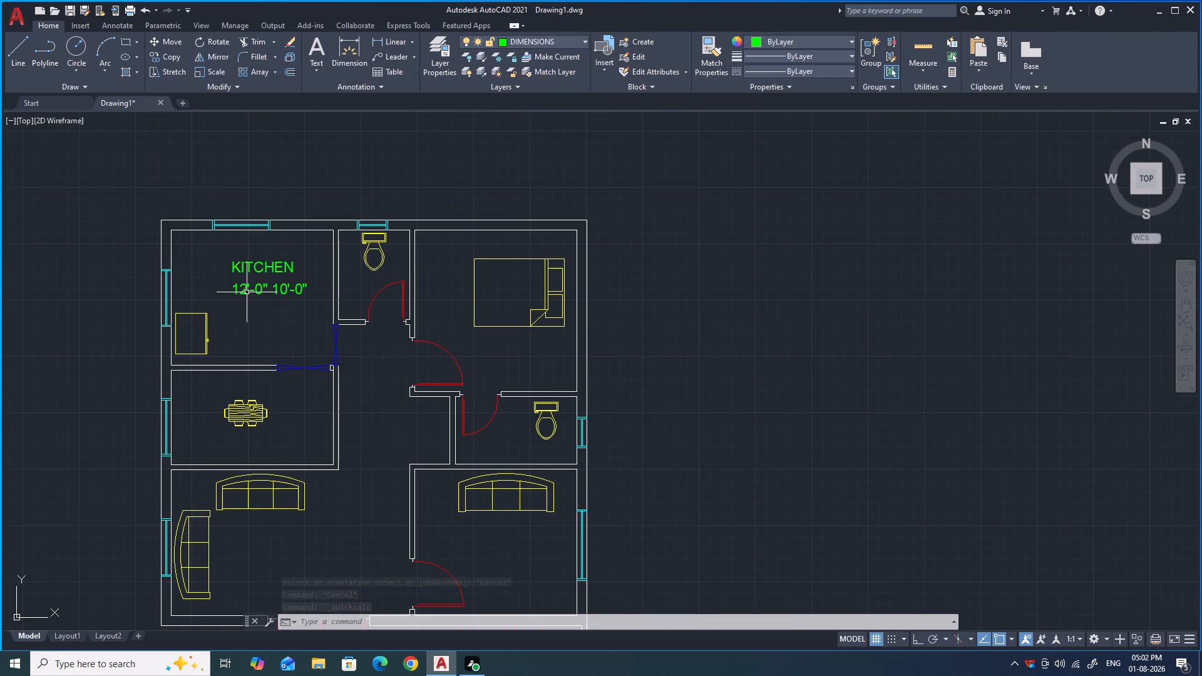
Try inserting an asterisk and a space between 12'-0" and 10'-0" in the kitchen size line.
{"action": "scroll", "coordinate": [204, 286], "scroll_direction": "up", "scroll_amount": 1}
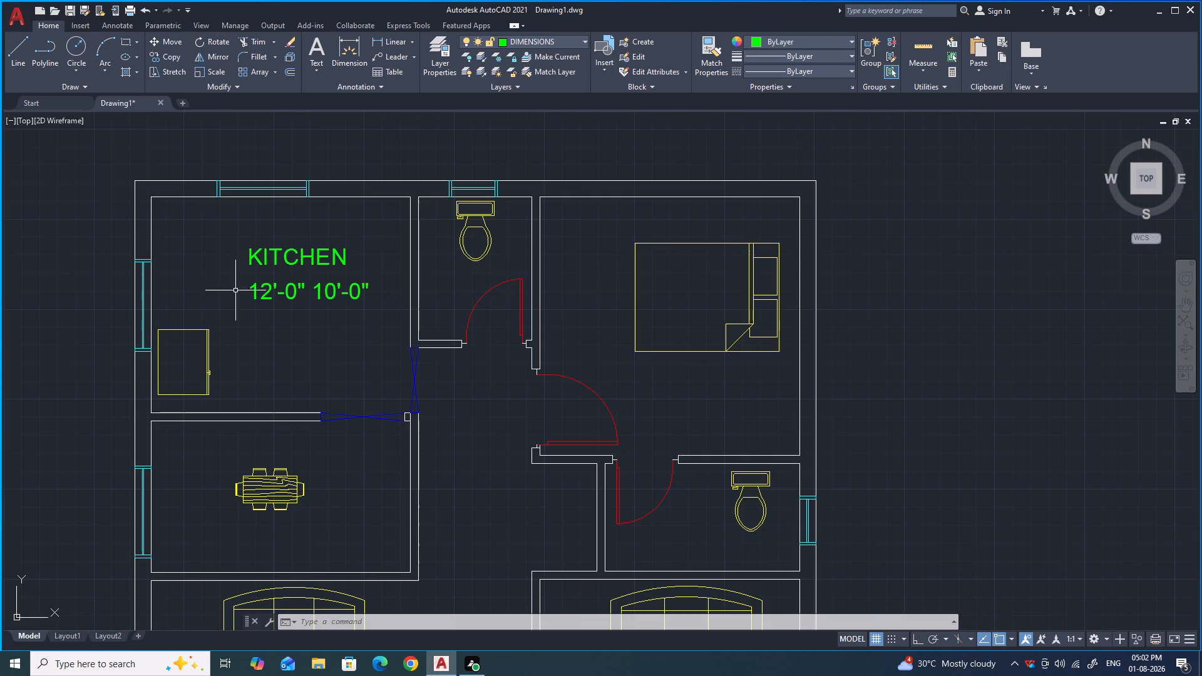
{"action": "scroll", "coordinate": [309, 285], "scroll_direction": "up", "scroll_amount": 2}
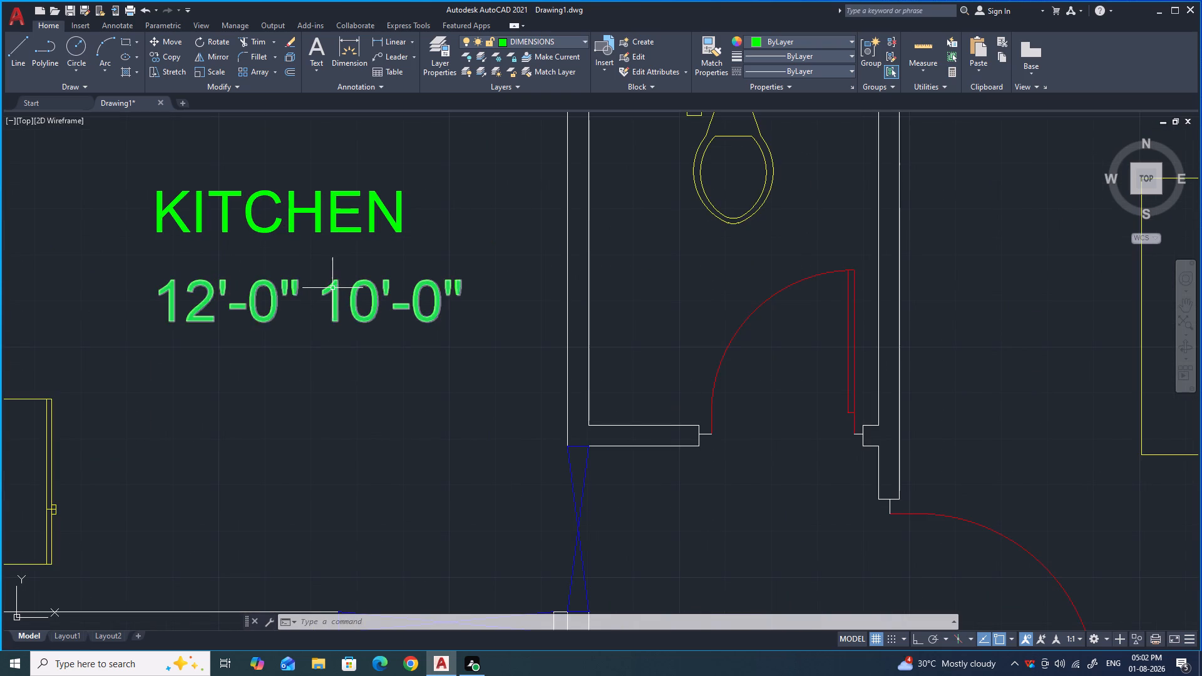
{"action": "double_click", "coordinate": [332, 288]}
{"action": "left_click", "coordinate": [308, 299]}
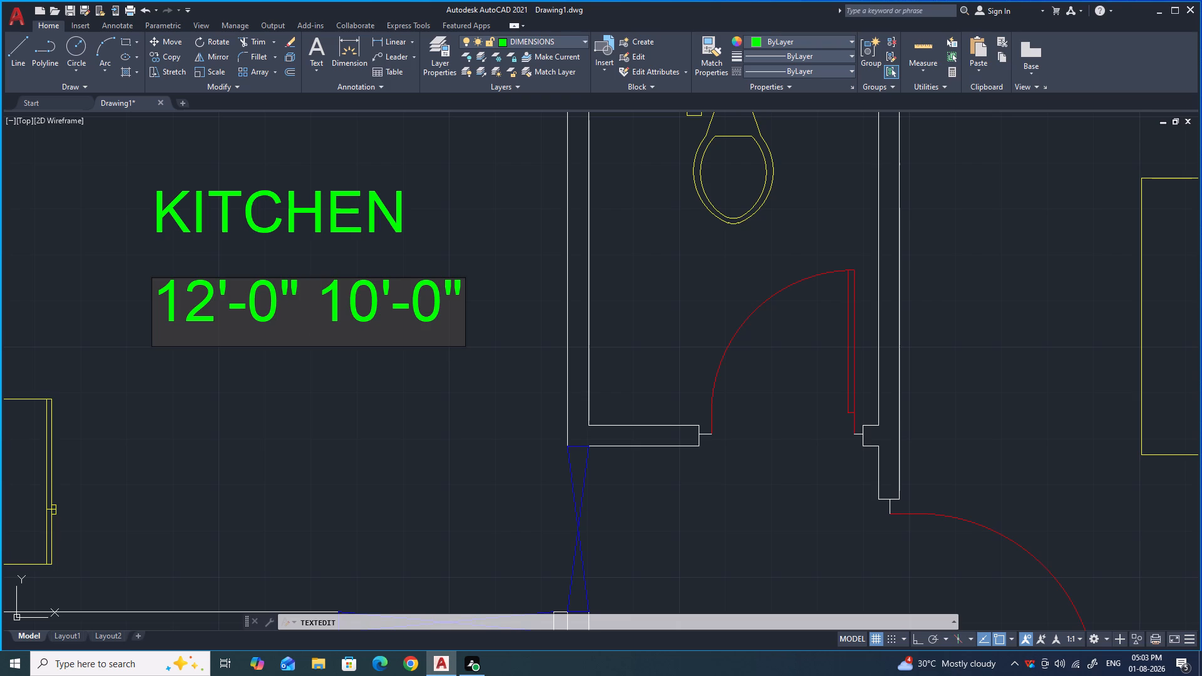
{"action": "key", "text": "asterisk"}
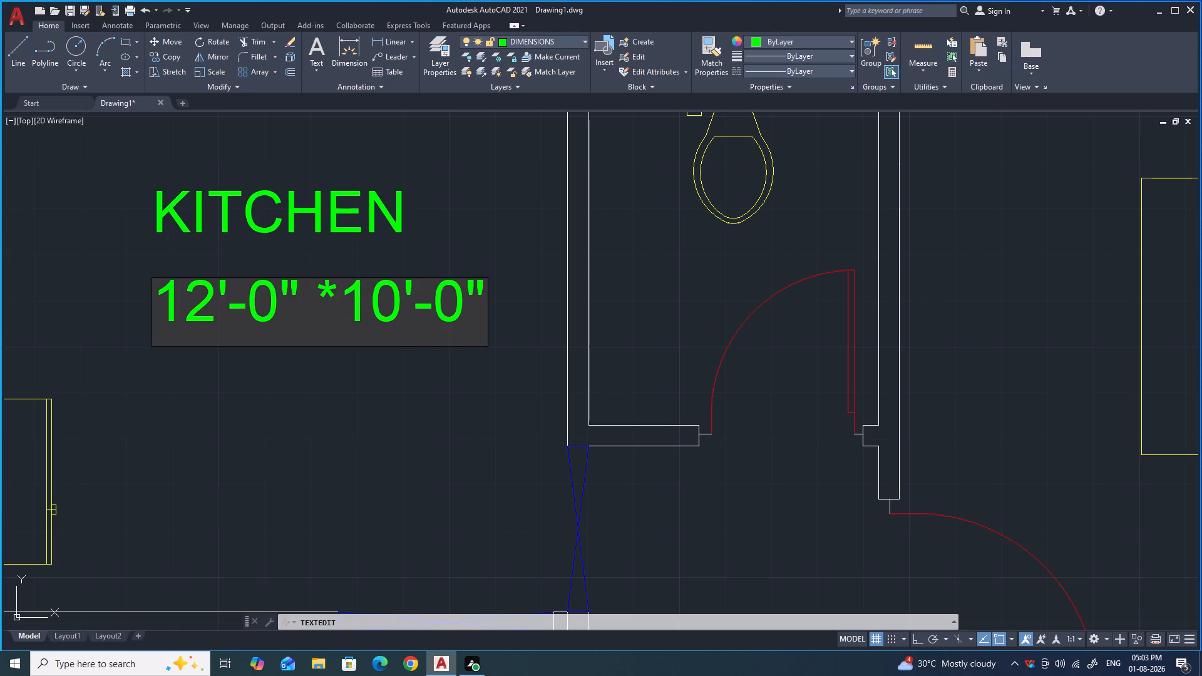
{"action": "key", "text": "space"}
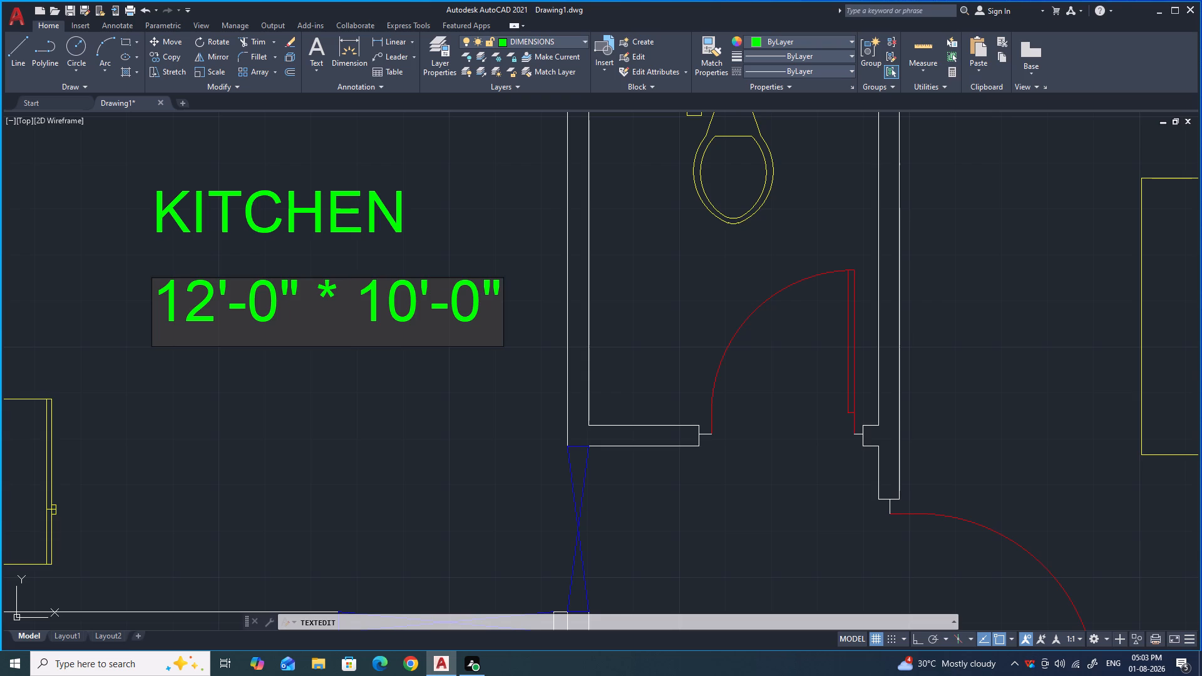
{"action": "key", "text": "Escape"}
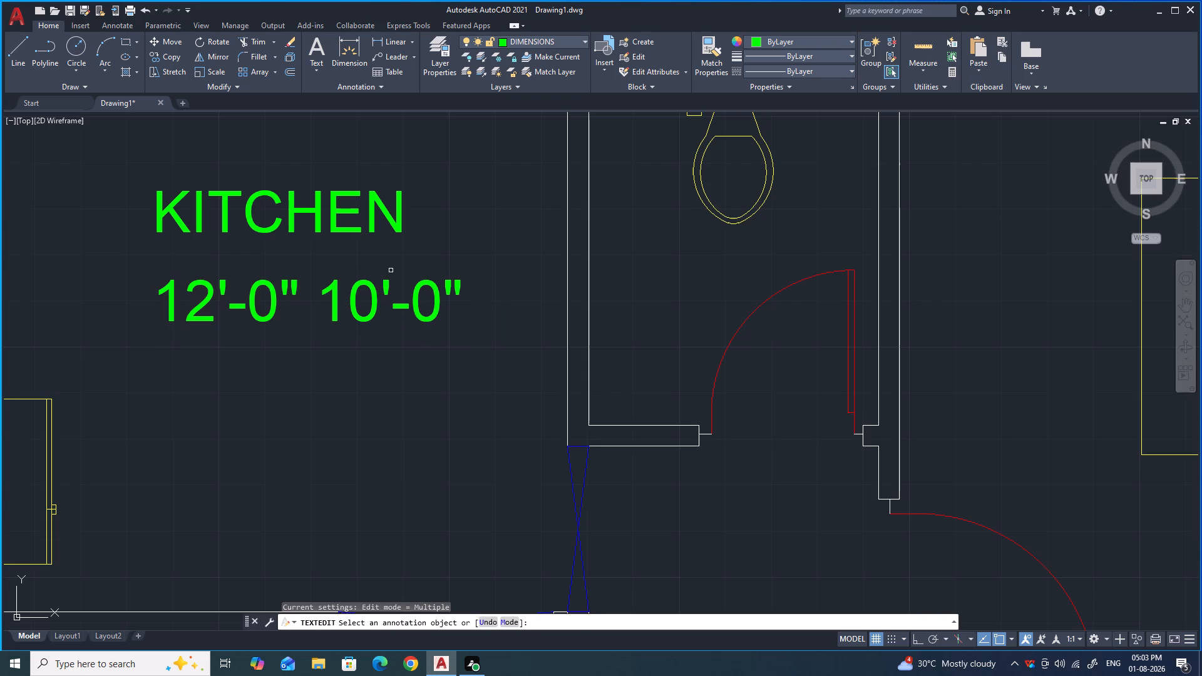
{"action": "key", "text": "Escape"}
Edit the kitchen size line to read 12'-0" * 10'-0" and finish the text edit.
{"action": "double_click", "coordinate": [332, 295]}
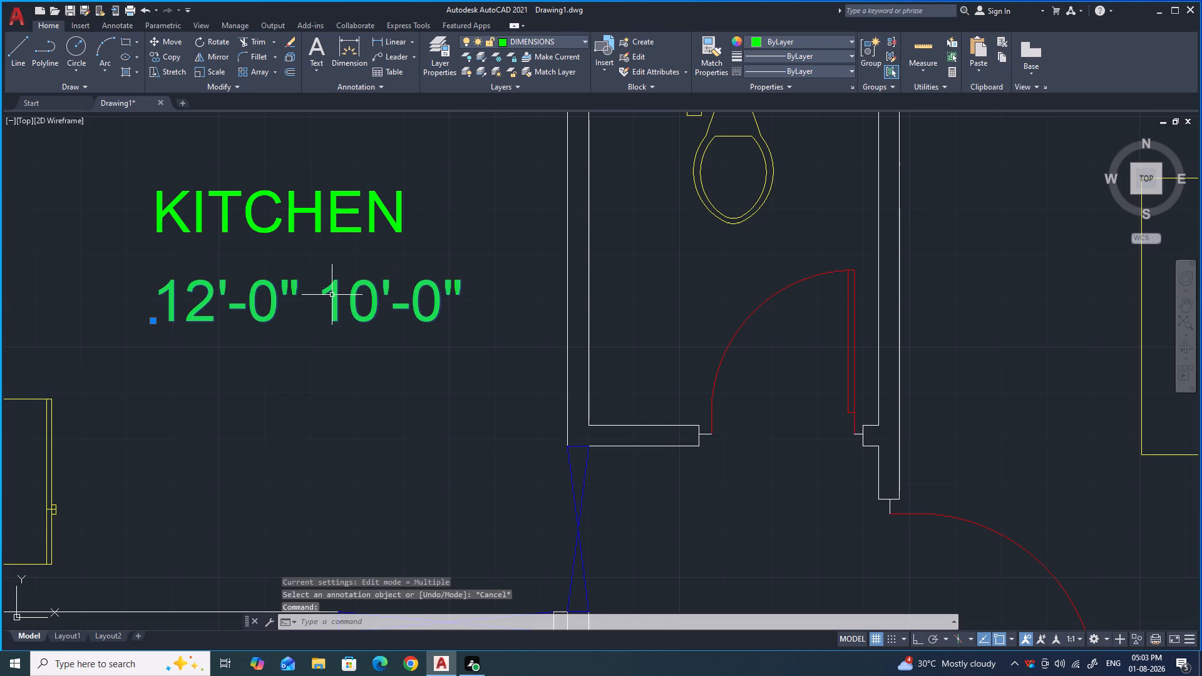
{"action": "left_click", "coordinate": [306, 300]}
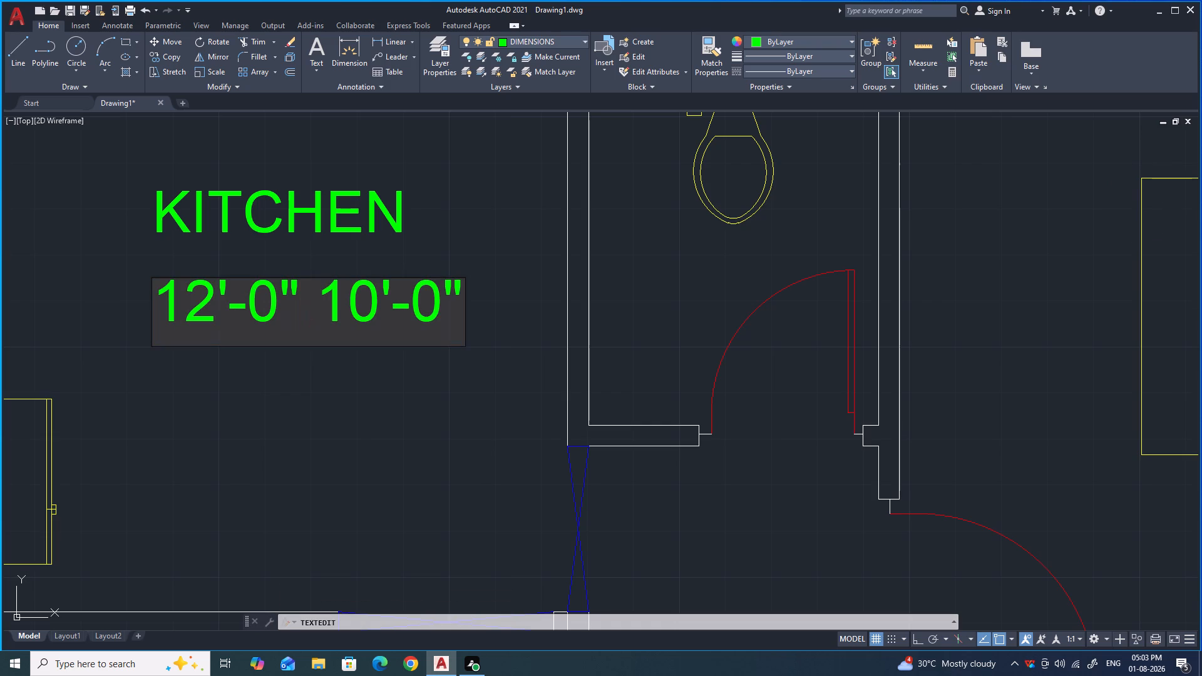
{"action": "key", "text": "space"}
{"action": "key", "text": "asterisk"}
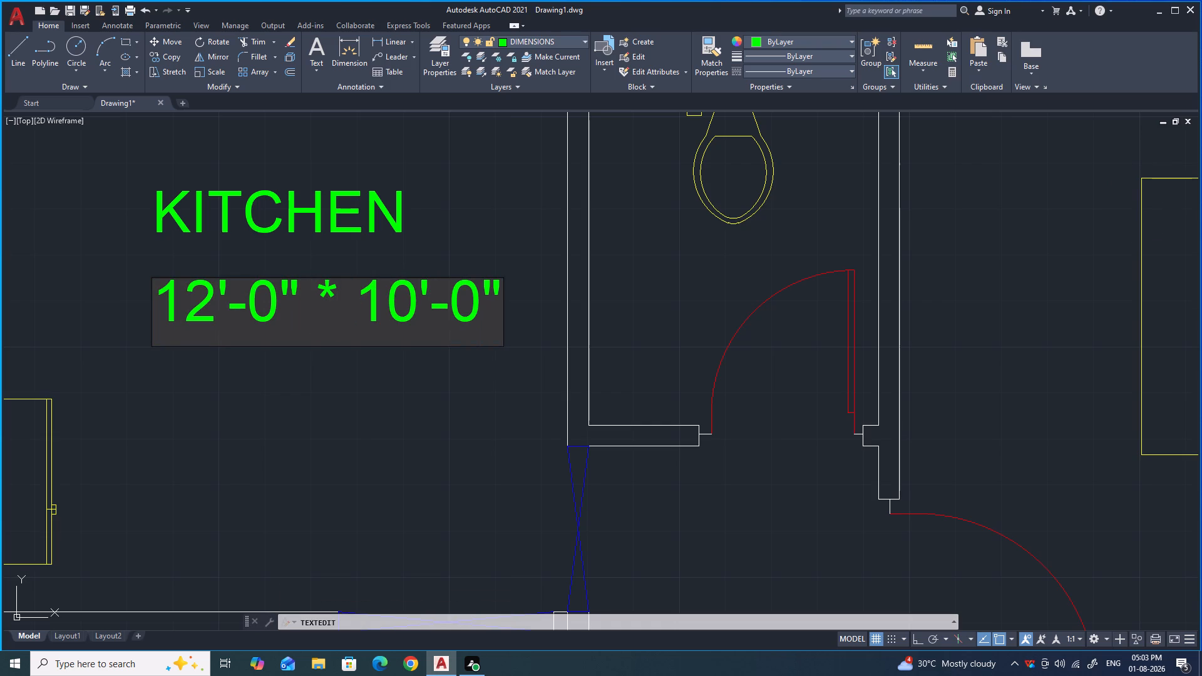
{"action": "key", "text": "Return"}
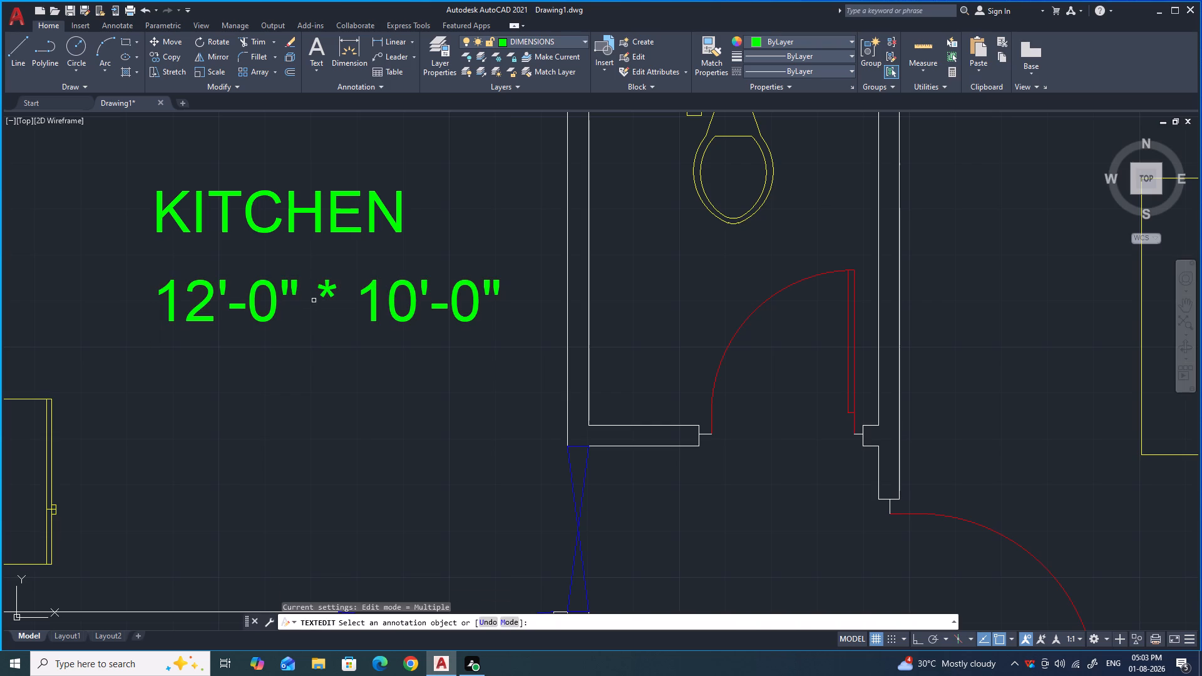
{"action": "key", "text": "Escape"}
Copy the KITCHEN name from its lower-left insertion point into the toilet beside the kitchen and below the bed in the bedroom.
{"action": "scroll", "coordinate": [318, 377], "scroll_direction": "down", "scroll_amount": 1}
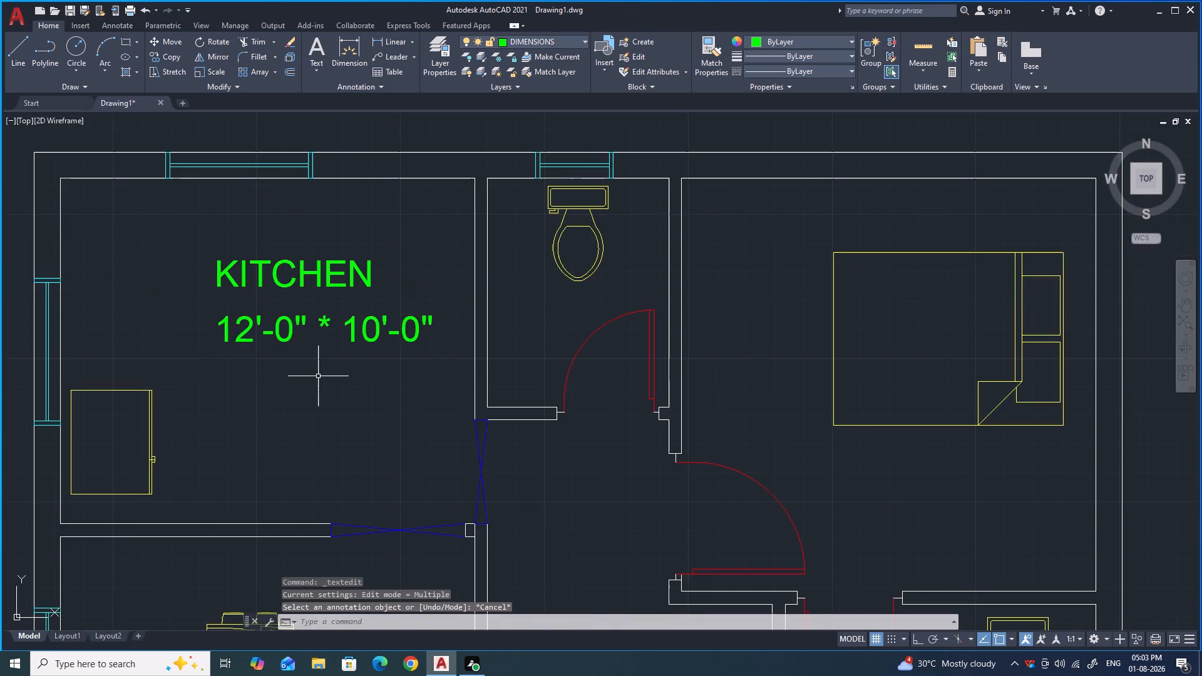
{"action": "scroll", "coordinate": [317, 374], "scroll_direction": "down", "scroll_amount": 3}
{"action": "scroll", "coordinate": [320, 349], "scroll_direction": "up", "scroll_amount": 2}
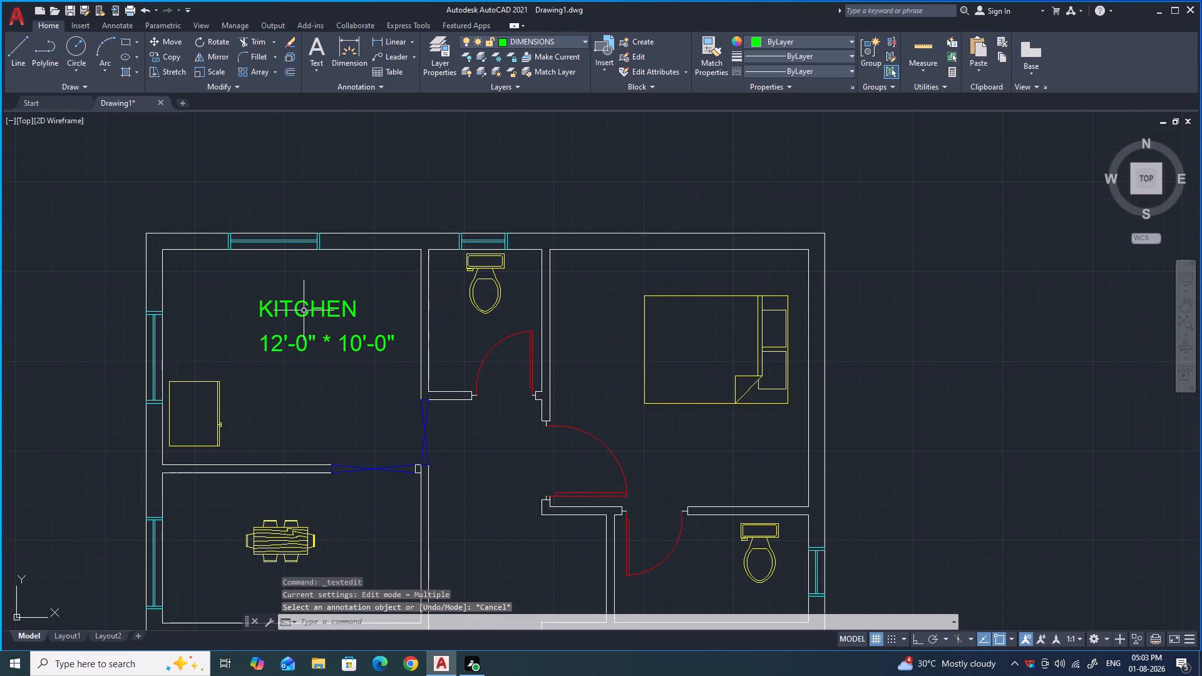
{"action": "left_click", "coordinate": [295, 305]}
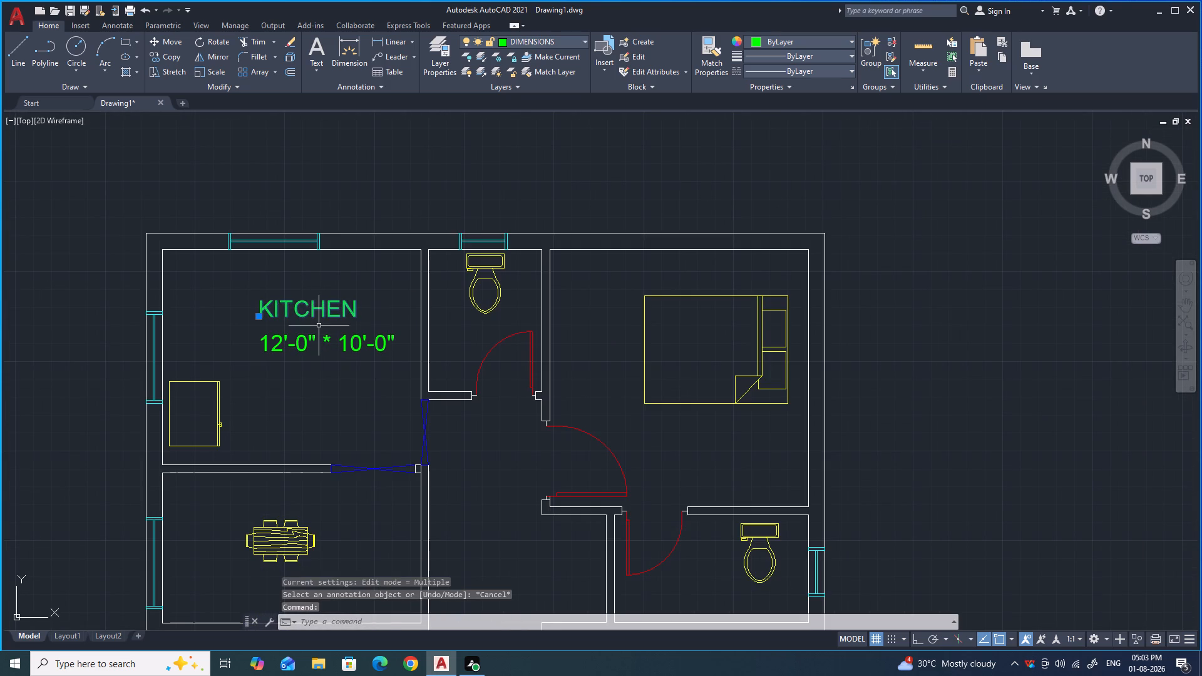
{"action": "key", "text": "c"}
{"action": "key", "text": "o"}
{"action": "key", "text": "Return"}
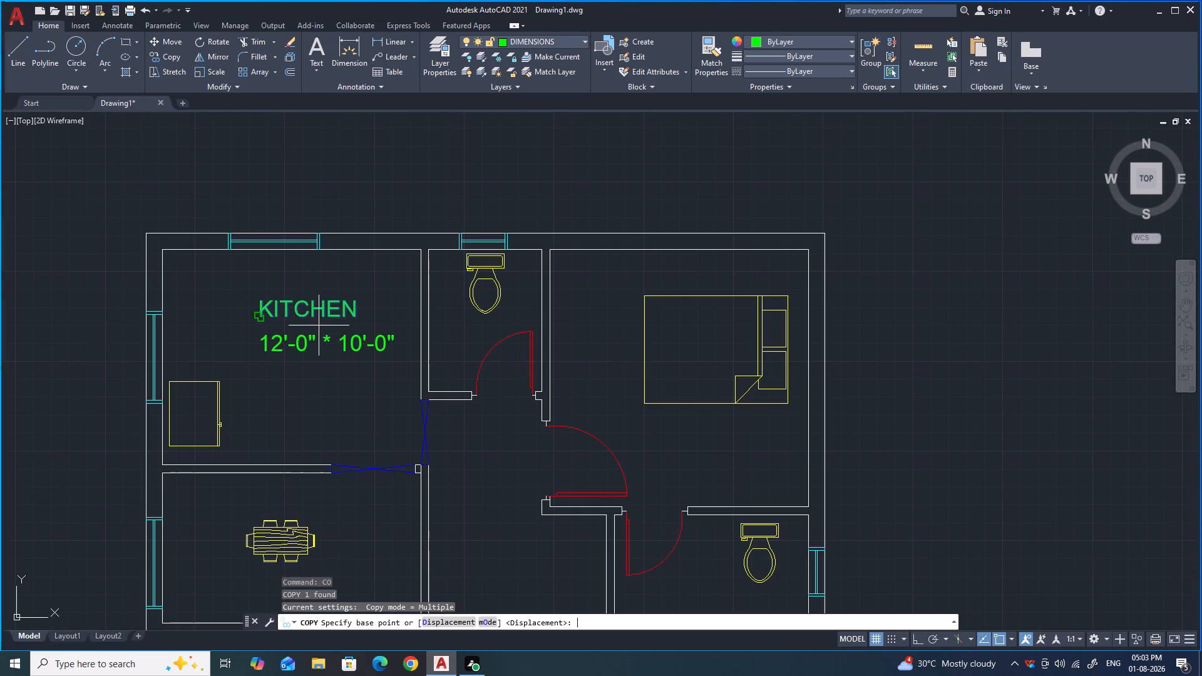
{"action": "left_click", "coordinate": [259, 316]}
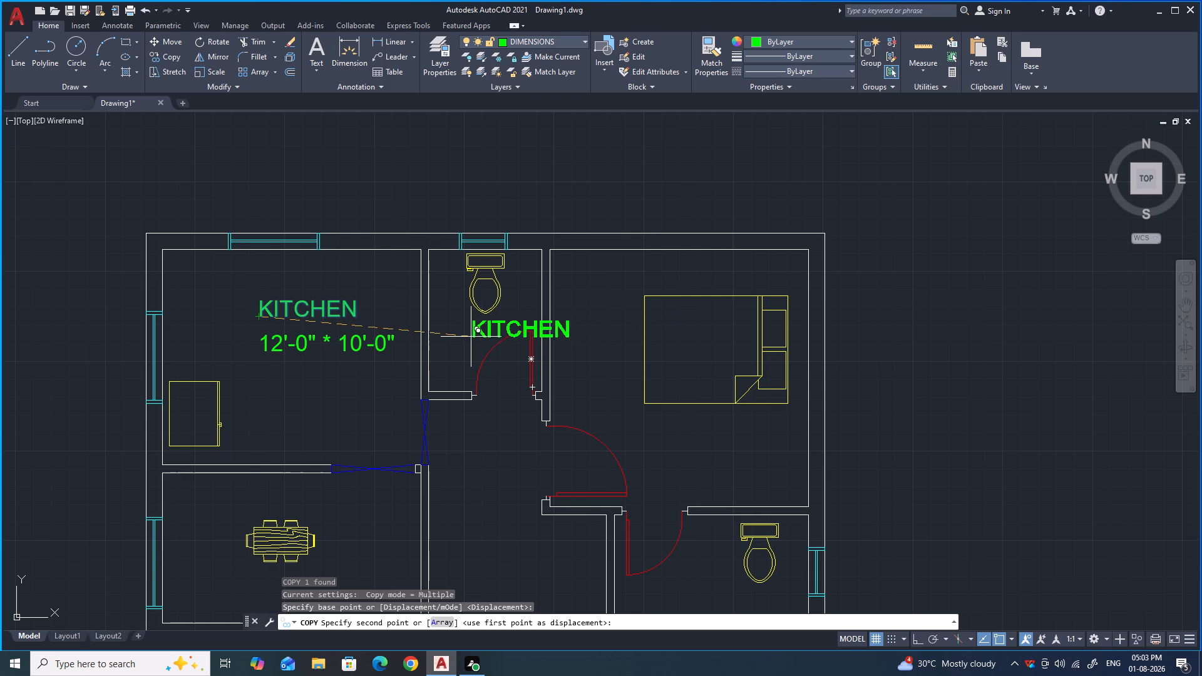
{"action": "scroll", "coordinate": [454, 332], "scroll_direction": "up", "scroll_amount": 2}
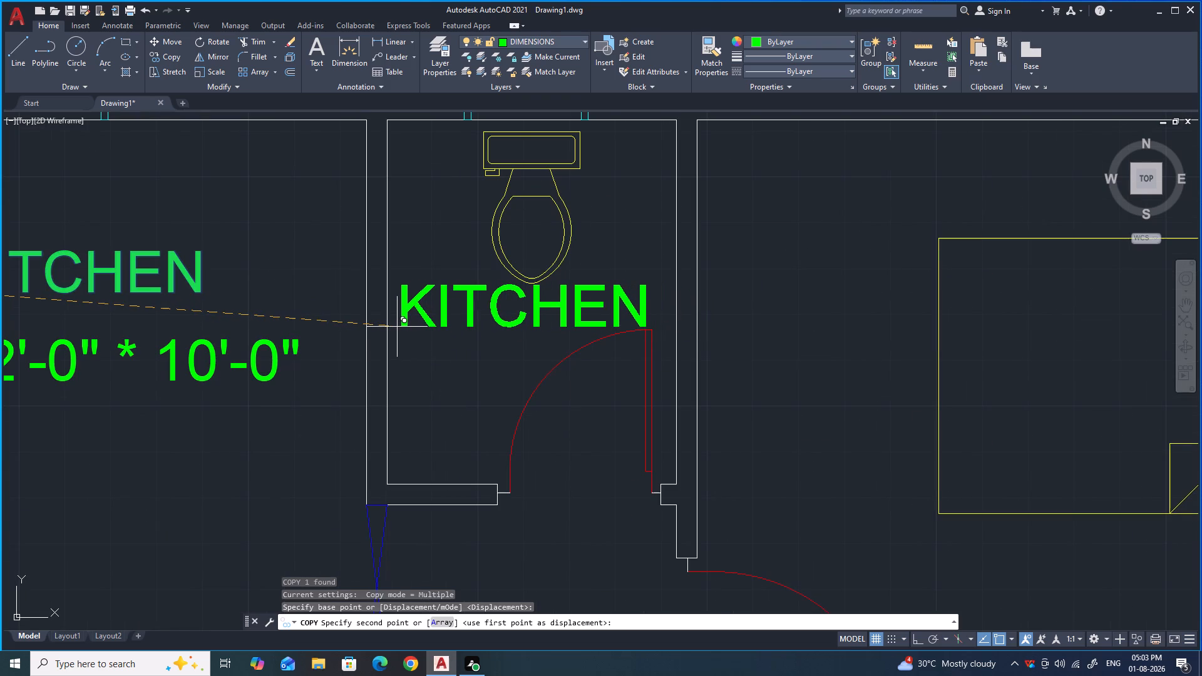
{"action": "left_click", "coordinate": [399, 325]}
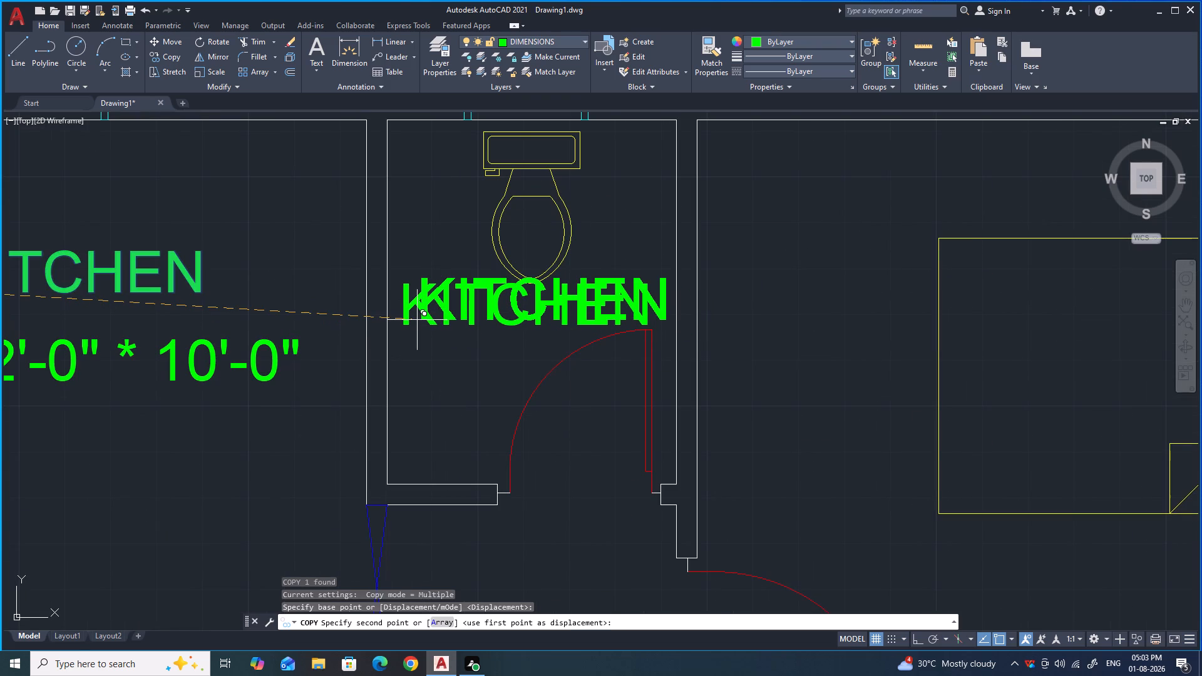
{"action": "scroll", "coordinate": [389, 315], "scroll_direction": "down", "scroll_amount": 2}
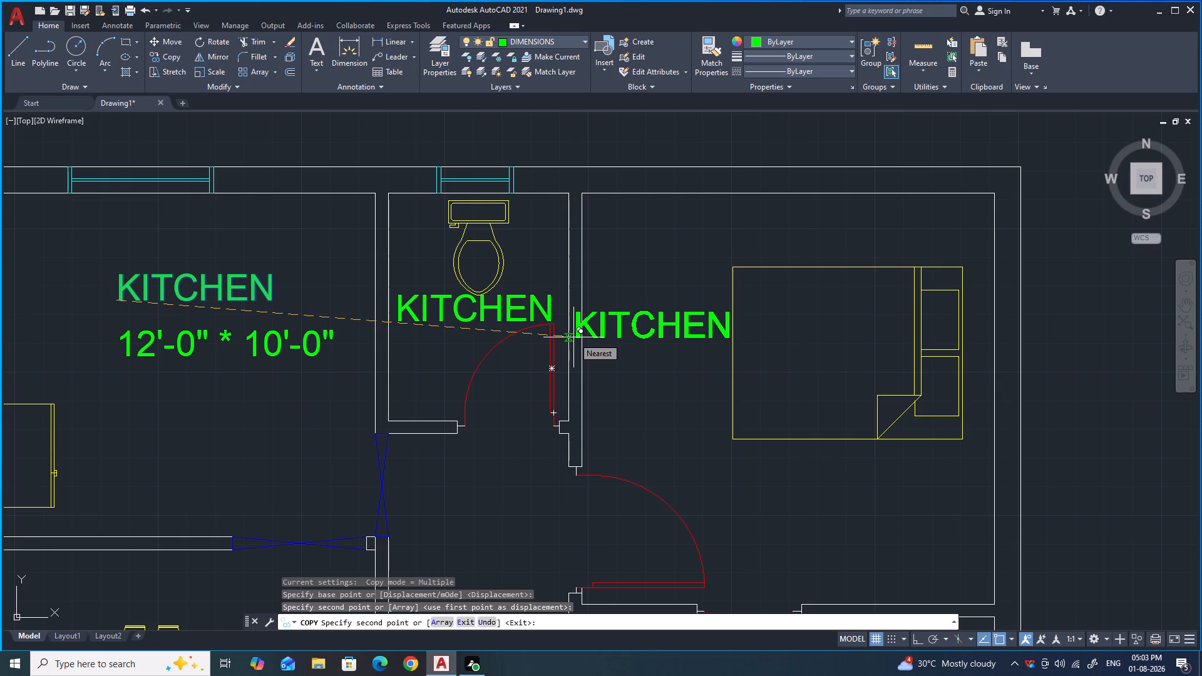
{"action": "left_click", "coordinate": [743, 490]}
Place further copies of the KITCHEN name above the dining table, beside the living room sofas, and below the sofa in the room opposite.
{"action": "scroll", "coordinate": [560, 299], "scroll_direction": "down", "scroll_amount": 3}
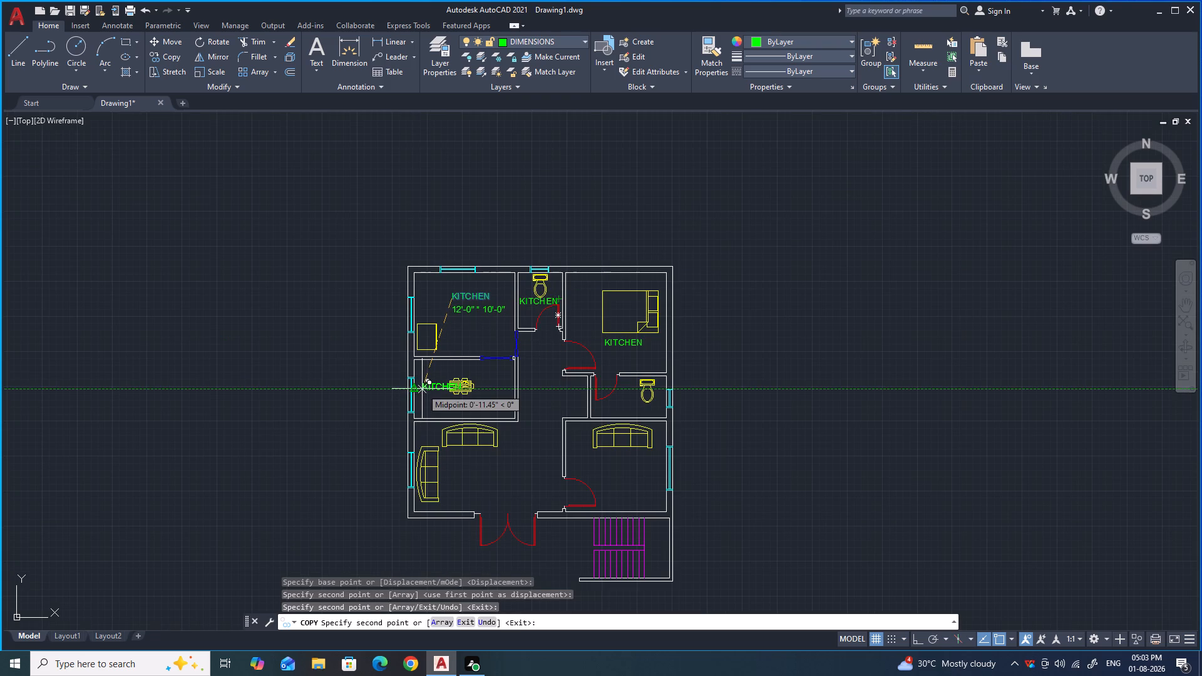
{"action": "scroll", "coordinate": [463, 374], "scroll_direction": "up", "scroll_amount": 3}
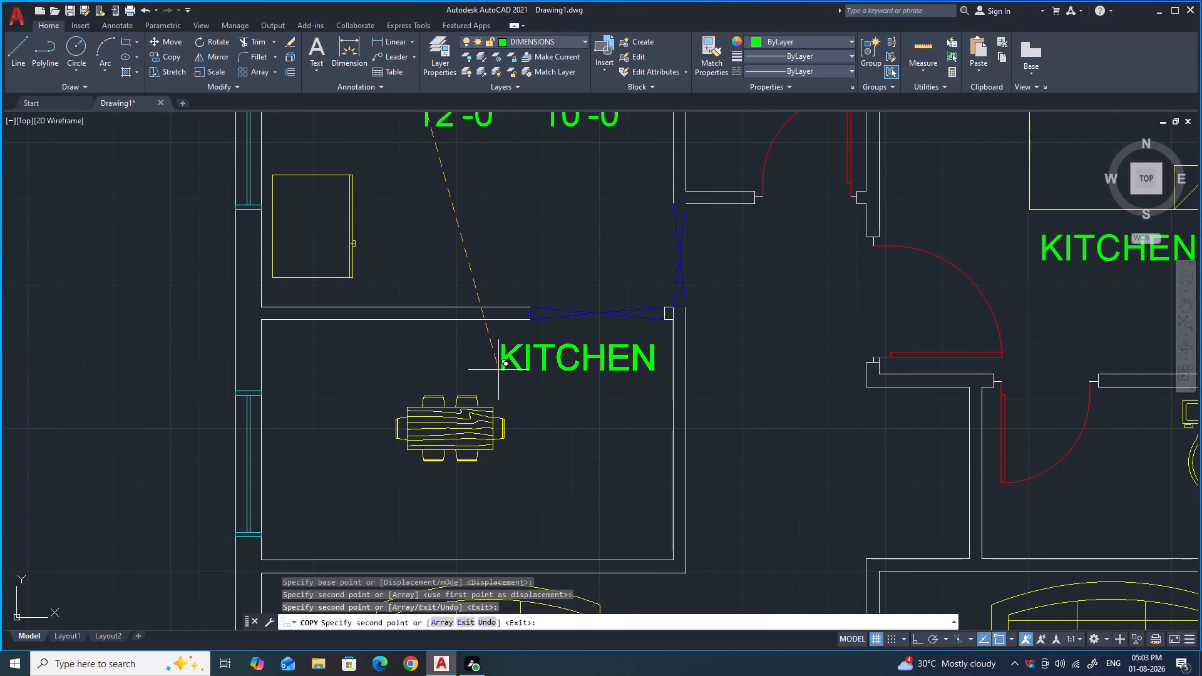
{"action": "left_click", "coordinate": [498, 370]}
{"action": "scroll", "coordinate": [410, 347], "scroll_direction": "down", "scroll_amount": 1}
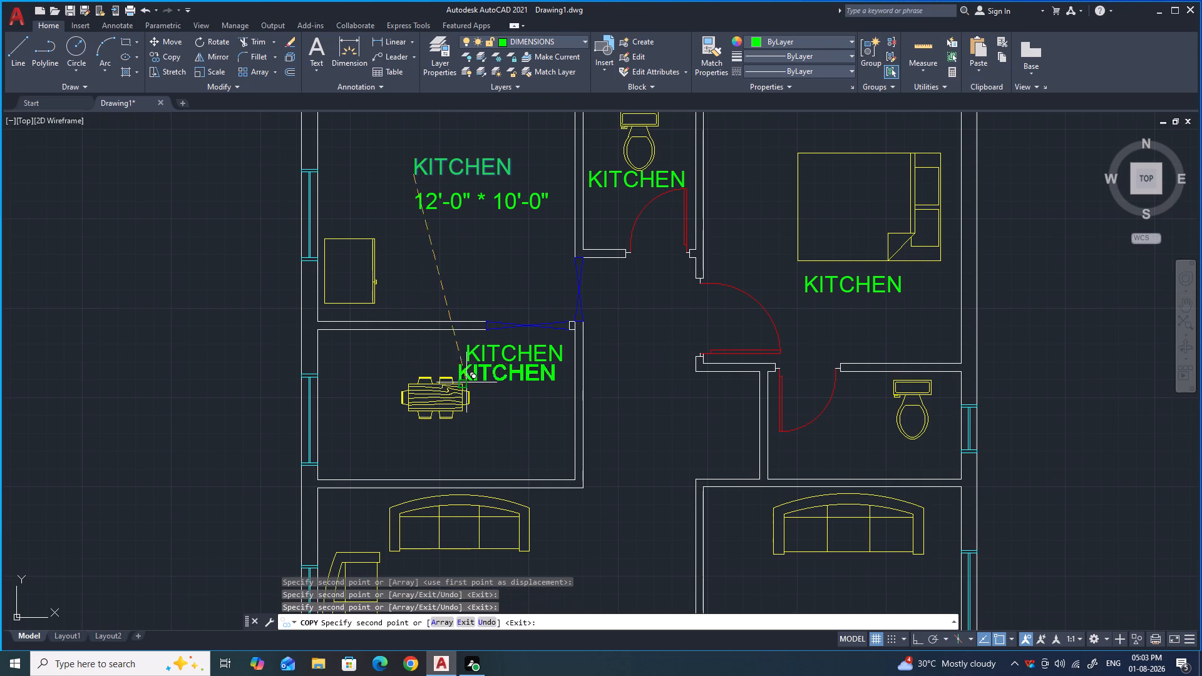
{"action": "scroll", "coordinate": [511, 386], "scroll_direction": "down", "scroll_amount": 2}
{"action": "scroll", "coordinate": [514, 476], "scroll_direction": "up", "scroll_amount": 2}
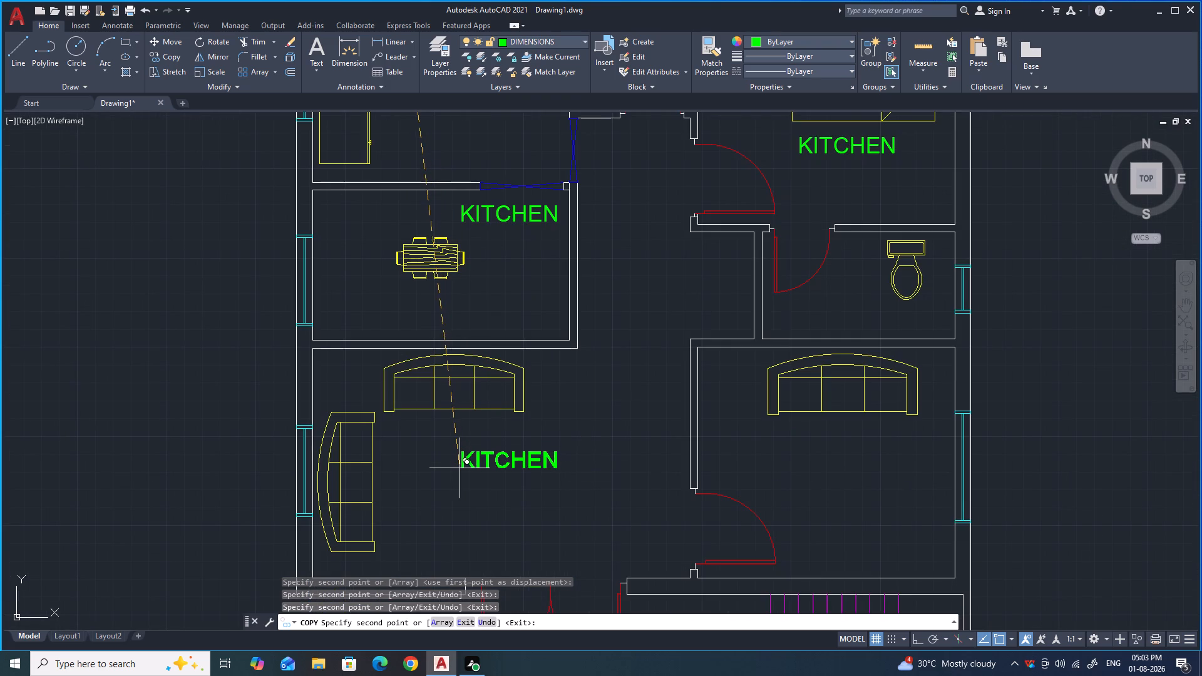
{"action": "left_click", "coordinate": [464, 468]}
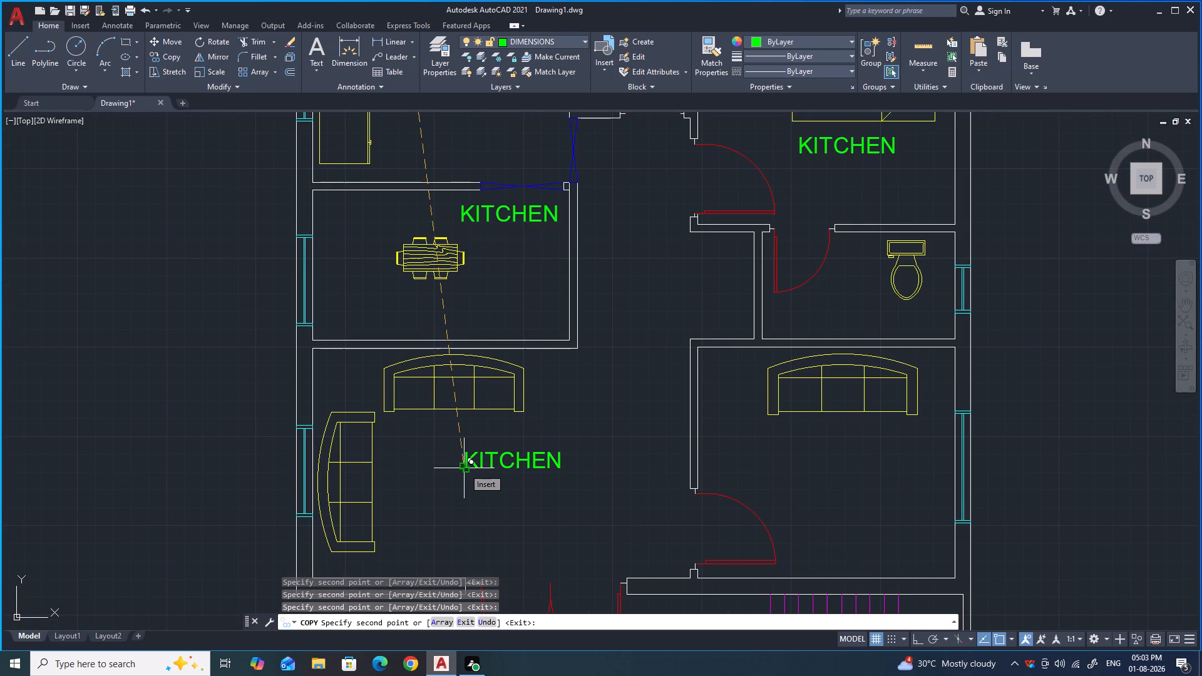
{"action": "left_click", "coordinate": [733, 440]}
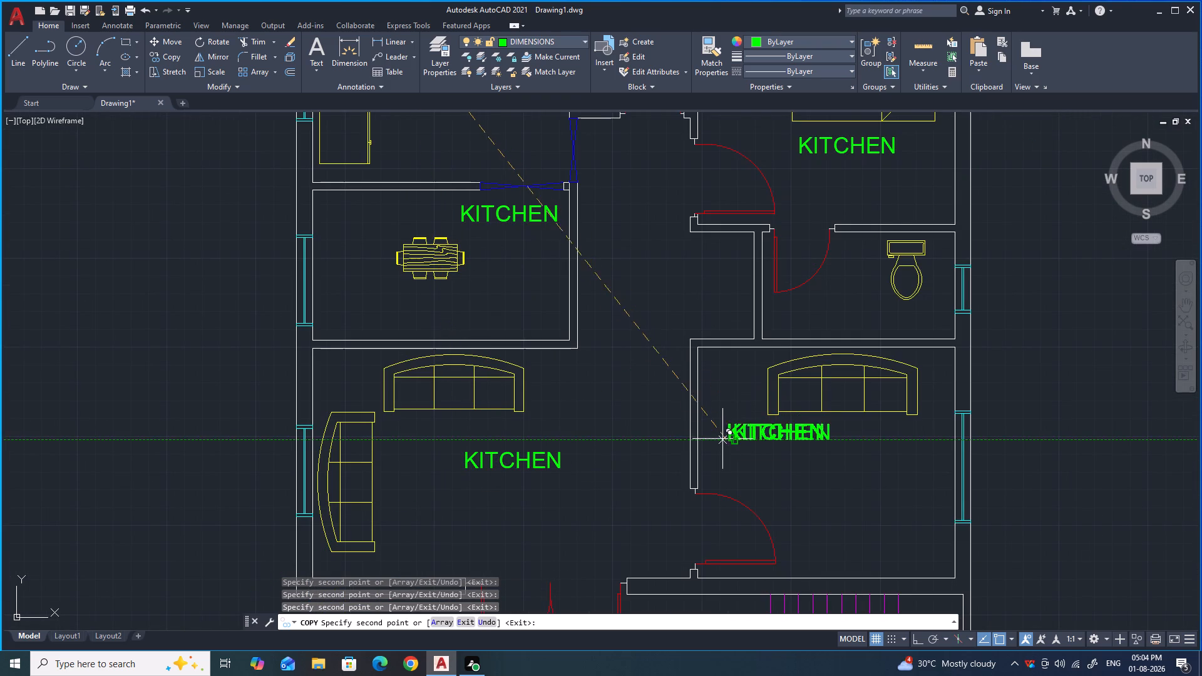
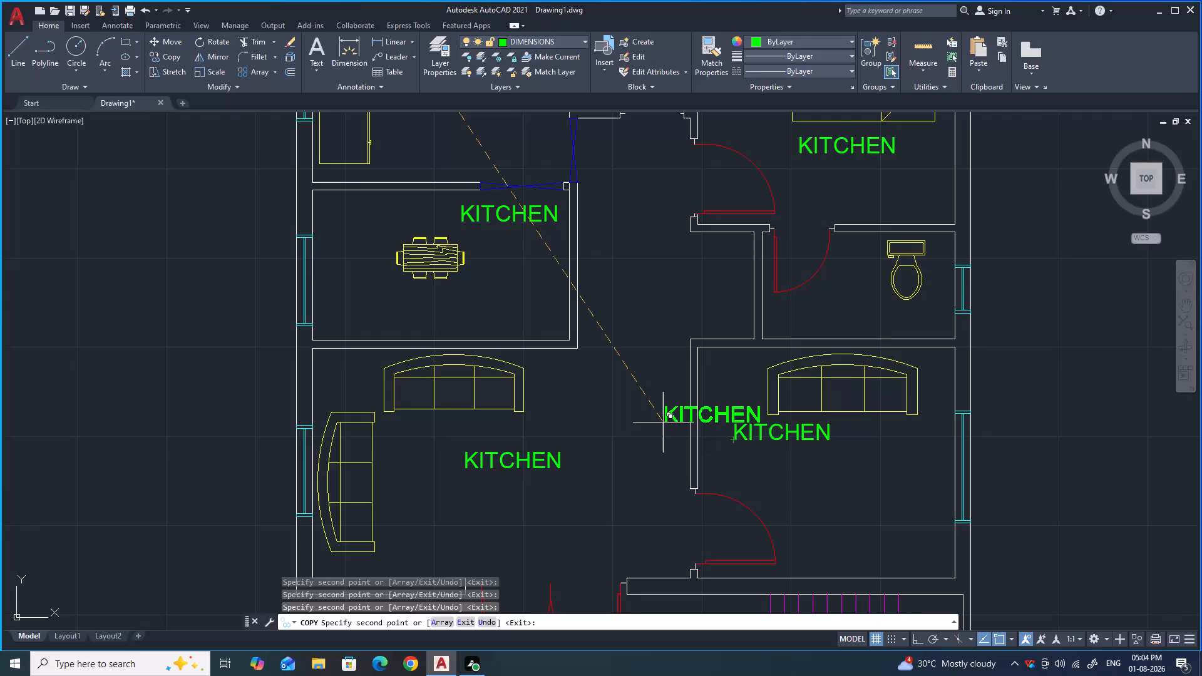
Place the last copy of the KITCHEN label in the toilet below the bedroom and finish copying.
{"action": "left_click", "coordinate": [788, 313]}
{"action": "key", "text": "Escape"}
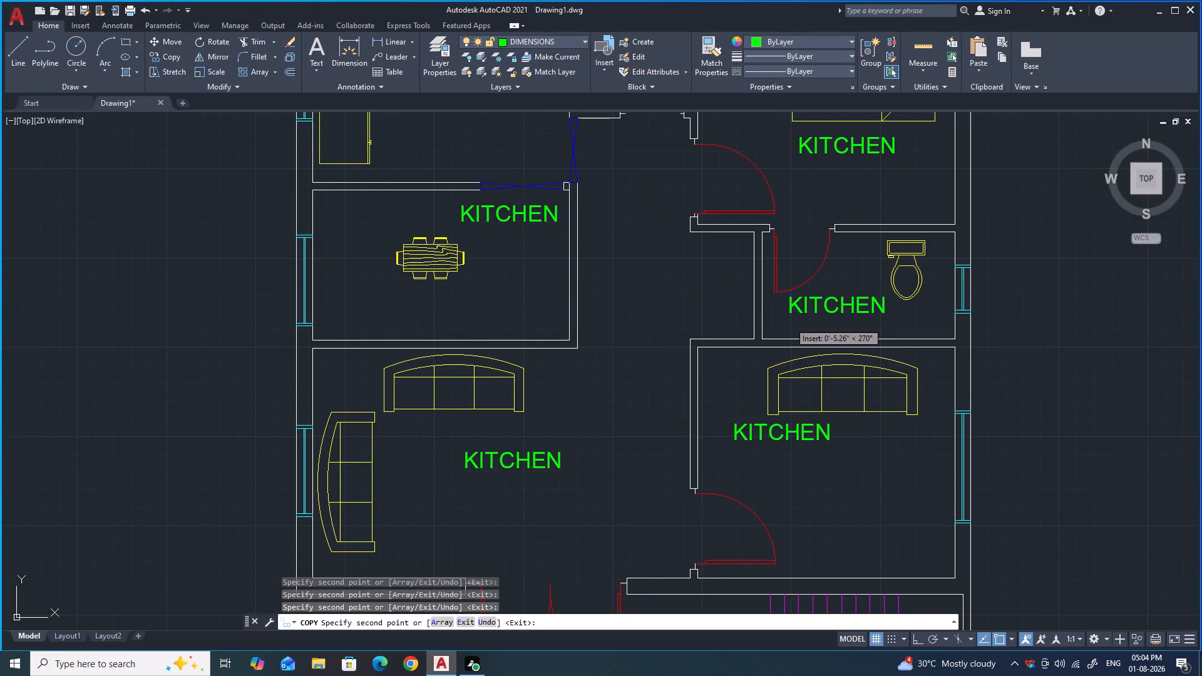
Change the KITCHEN label in the room with the dining table to DINNING.
{"action": "scroll", "coordinate": [707, 316], "scroll_direction": "down", "scroll_amount": 1}
{"action": "scroll", "coordinate": [593, 253], "scroll_direction": "up", "scroll_amount": 2}
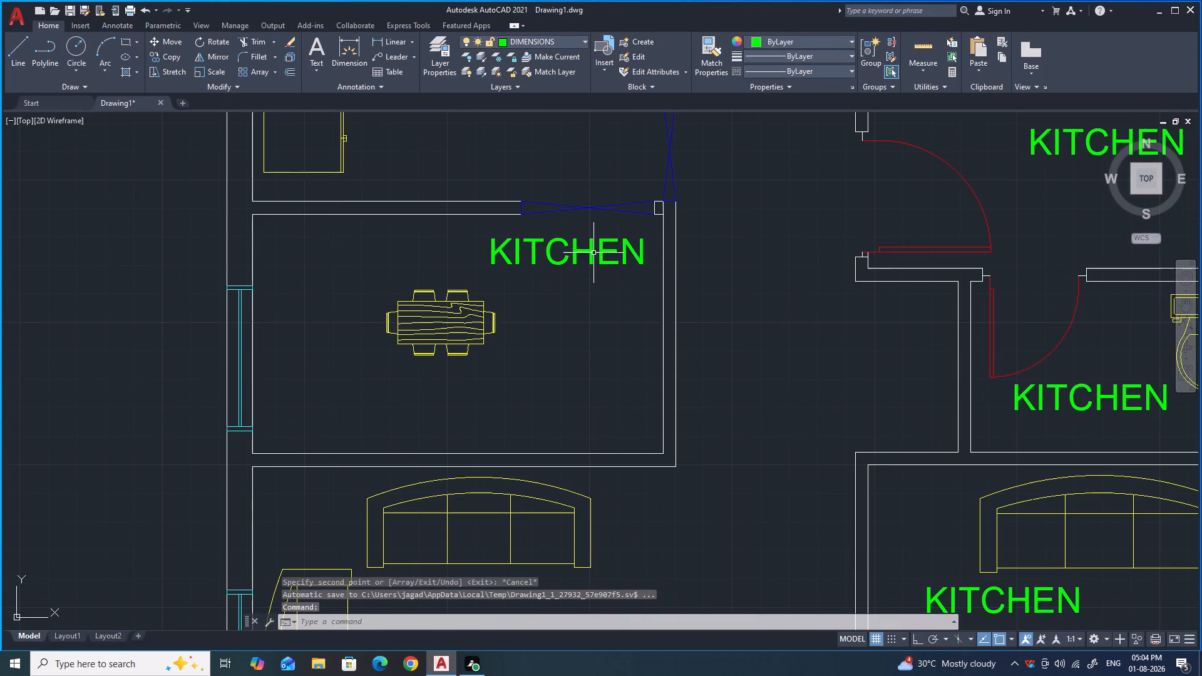
{"action": "double_click", "coordinate": [582, 252]}
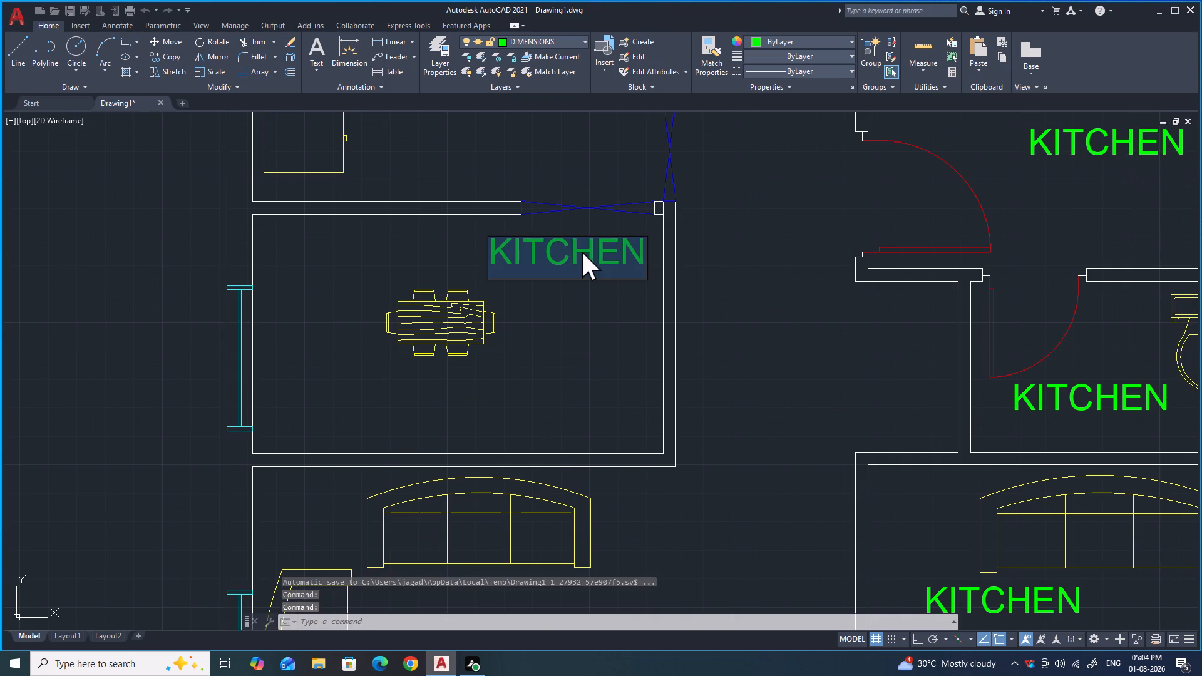
{"action": "type", "text": "DINNING"}
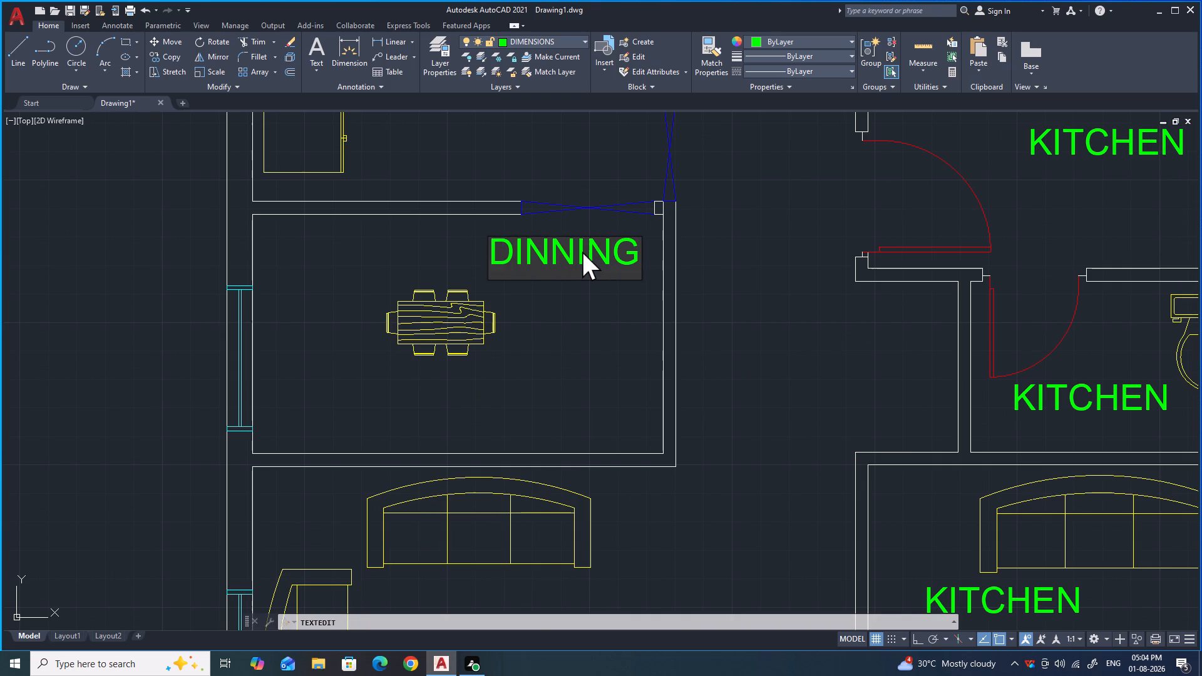
{"action": "key", "text": "Return"}
Change the KITCHEN label in the room with two sofas below the dining room to LIVING AREA.
{"action": "scroll", "coordinate": [538, 245], "scroll_direction": "down", "scroll_amount": 1}
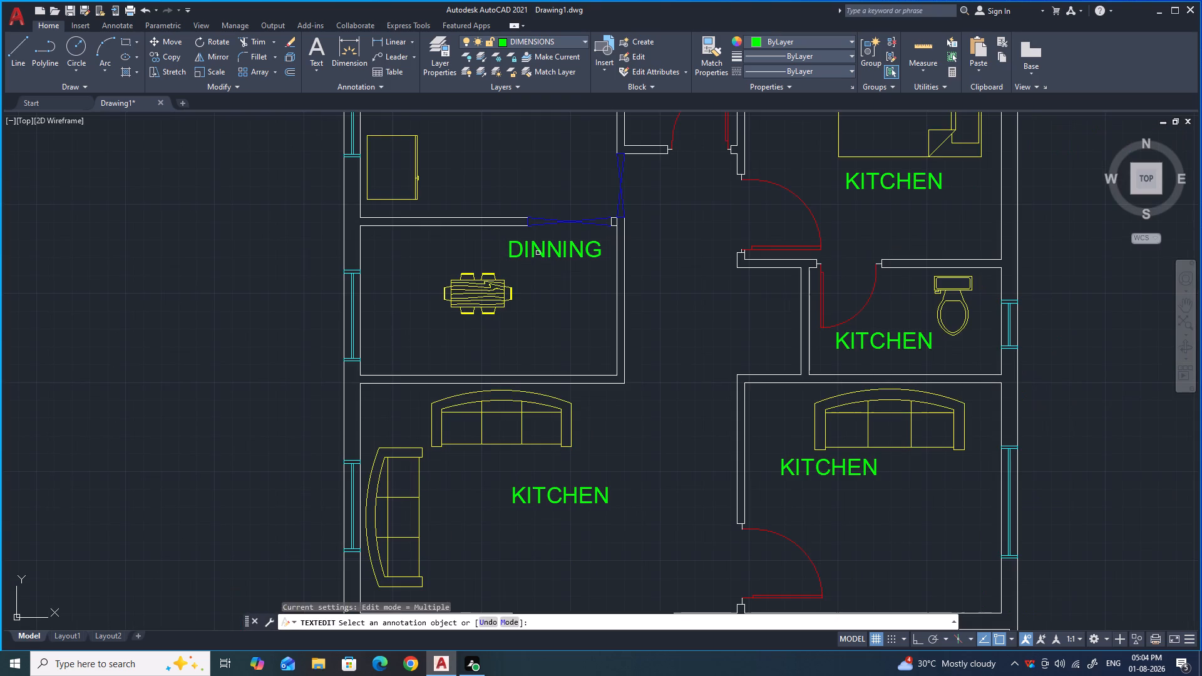
{"action": "left_click", "coordinate": [553, 503]}
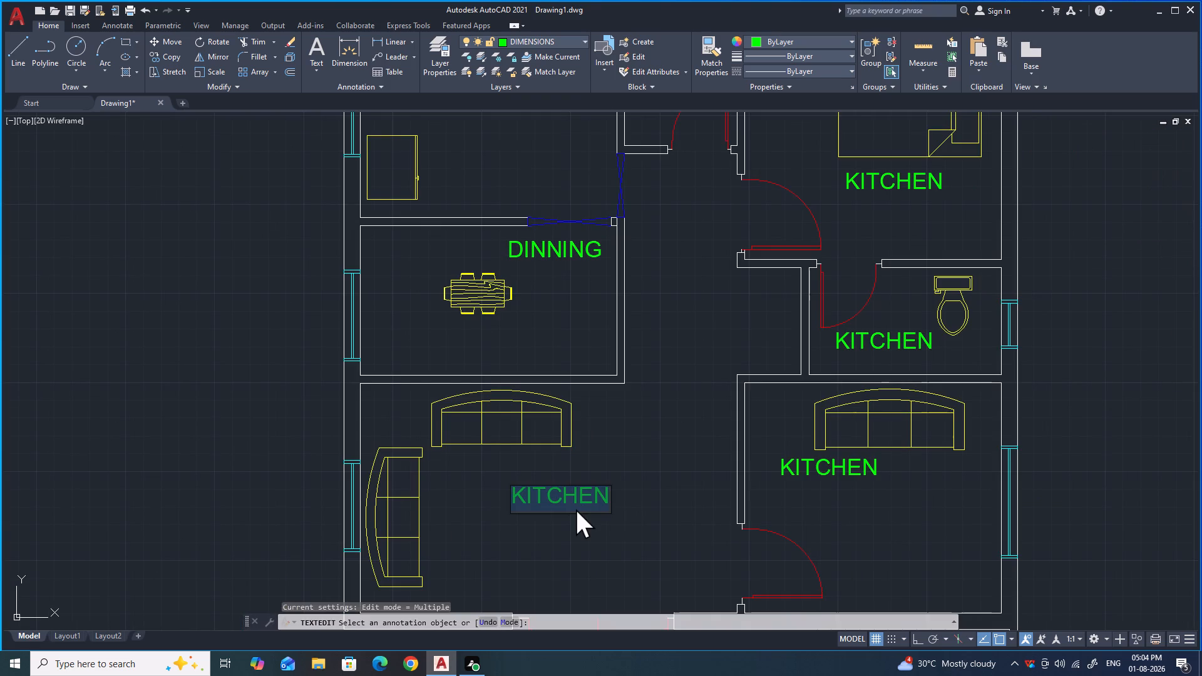
{"action": "type", "text": "LIVING AREA"}
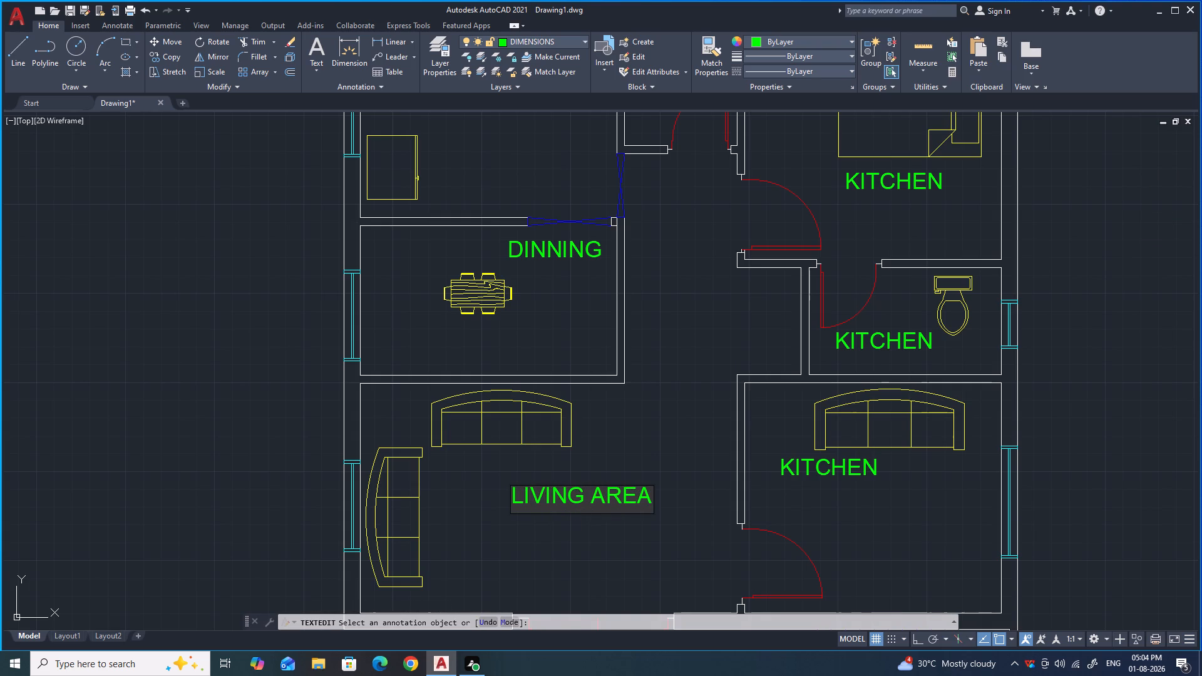
{"action": "key", "text": "Return"}
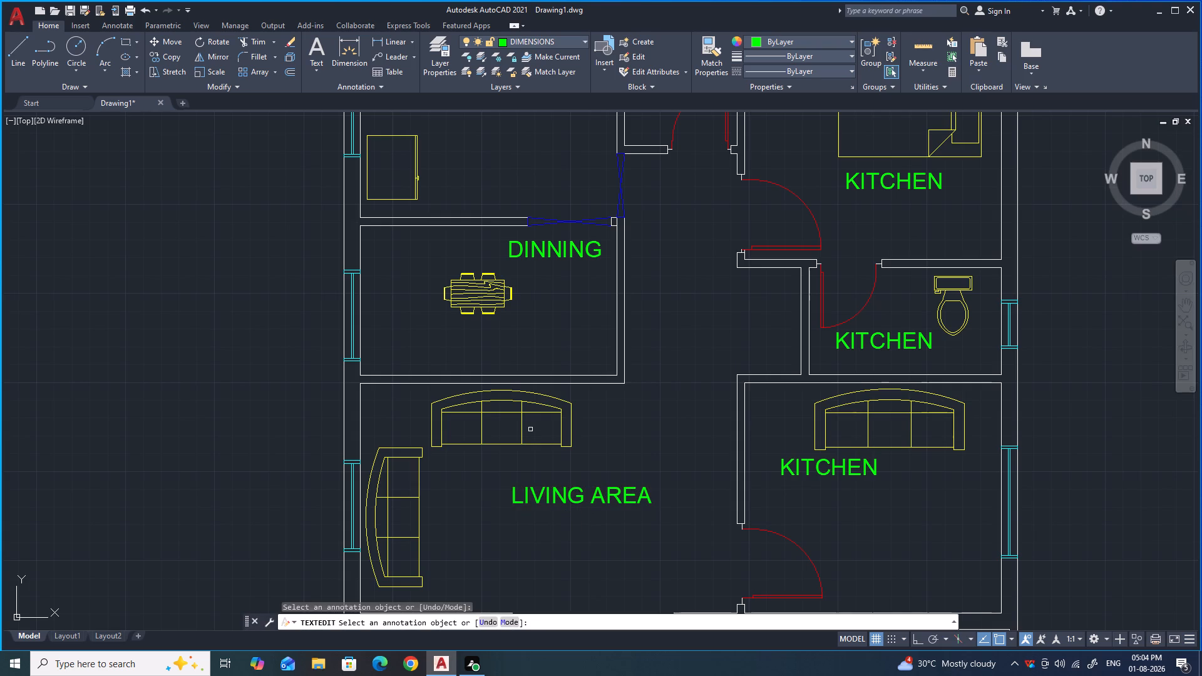
Change the KITCHEN label in the single-sofa room beside the living area to DRAWING.
{"action": "scroll", "coordinate": [530, 429], "scroll_direction": "down", "scroll_amount": 1}
{"action": "scroll", "coordinate": [727, 459], "scroll_direction": "up", "scroll_amount": 1}
{"action": "left_click", "coordinate": [732, 448]}
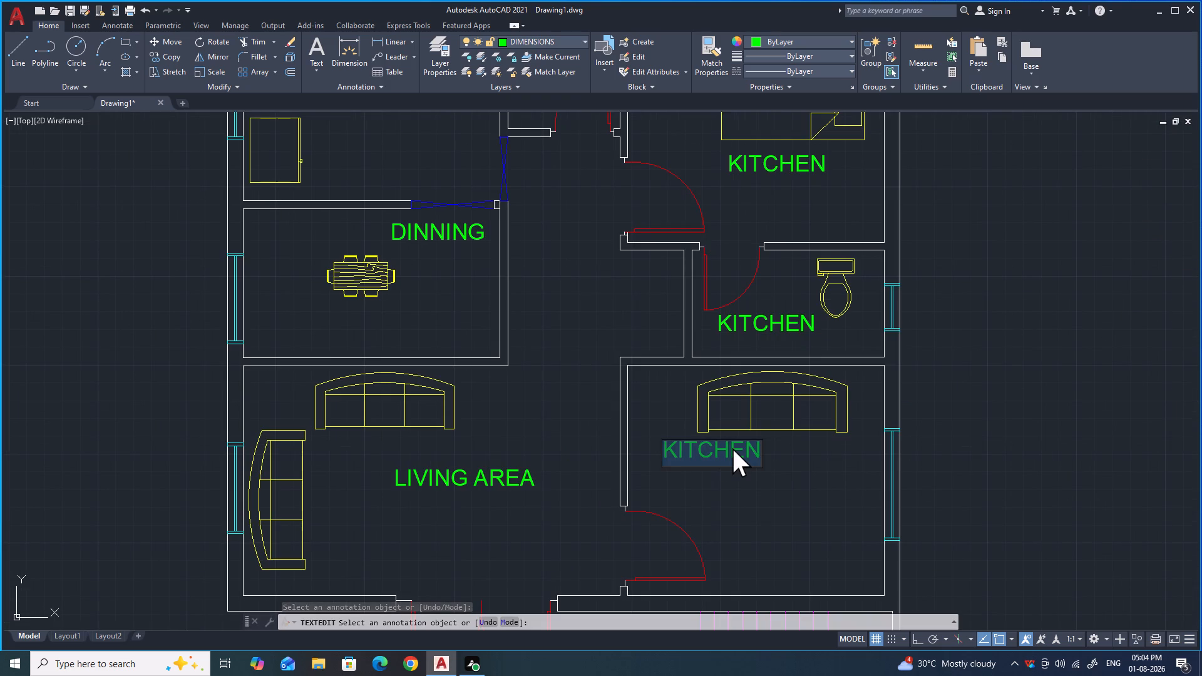
{"action": "type", "text": "DRAWING"}
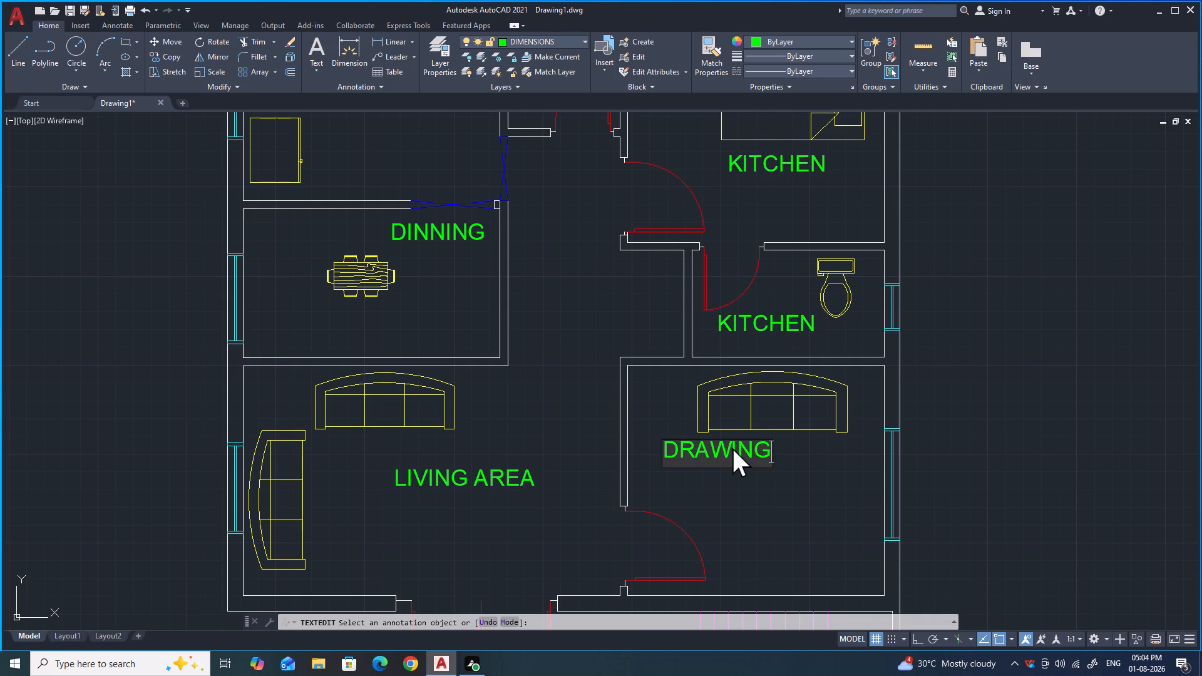
{"action": "left_click", "coordinate": [755, 485]}
Change the KITCHEN label in the toilet between the bedroom and the drawing room to TOILET.
{"action": "scroll", "coordinate": [670, 445], "scroll_direction": "down", "scroll_amount": 1}
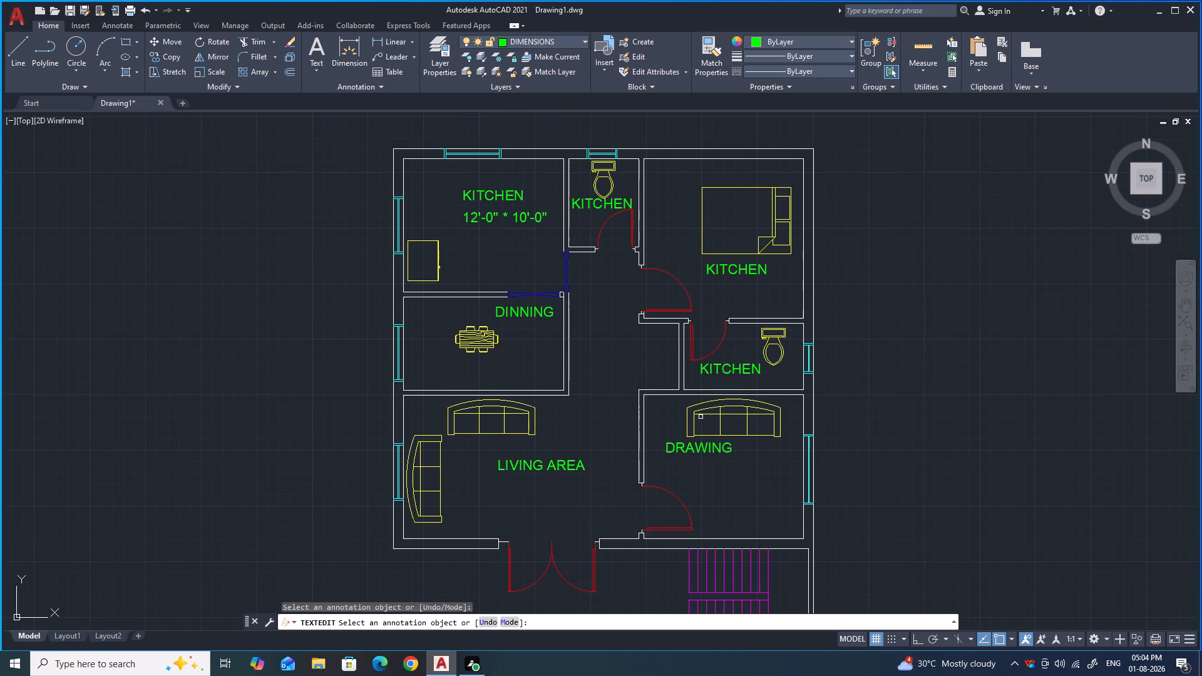
{"action": "scroll", "coordinate": [729, 361], "scroll_direction": "up", "scroll_amount": 1}
{"action": "left_click", "coordinate": [729, 368]}
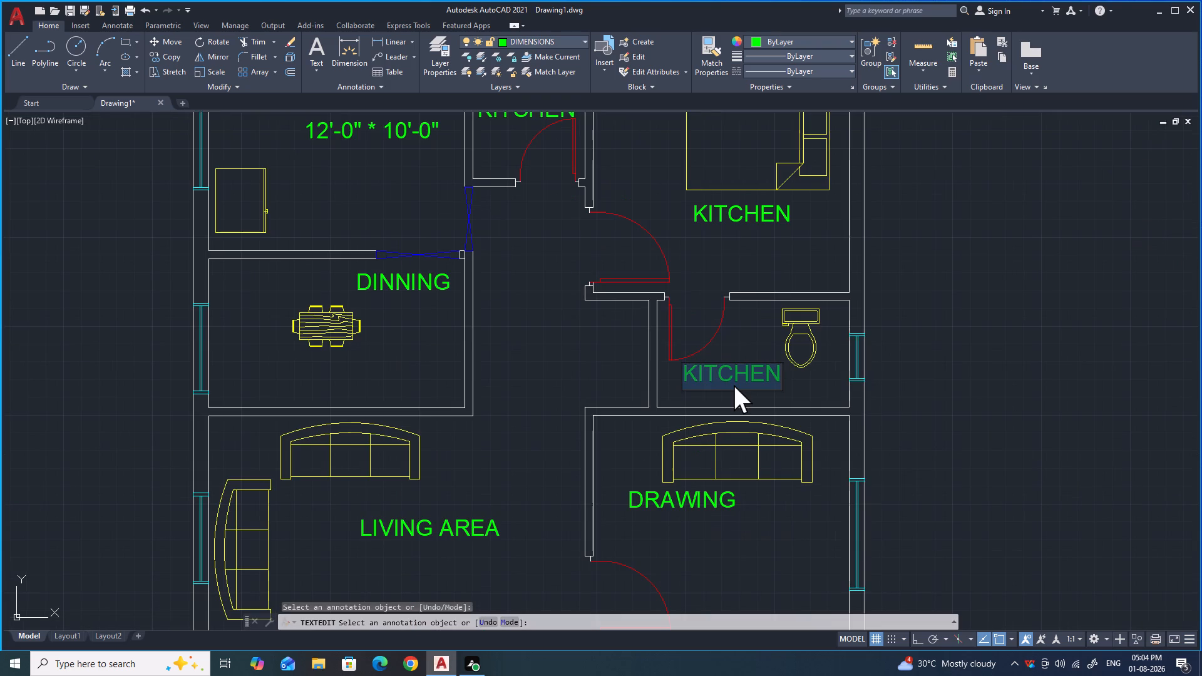
{"action": "type", "text": "TOILET"}
{"action": "key", "text": "space"}
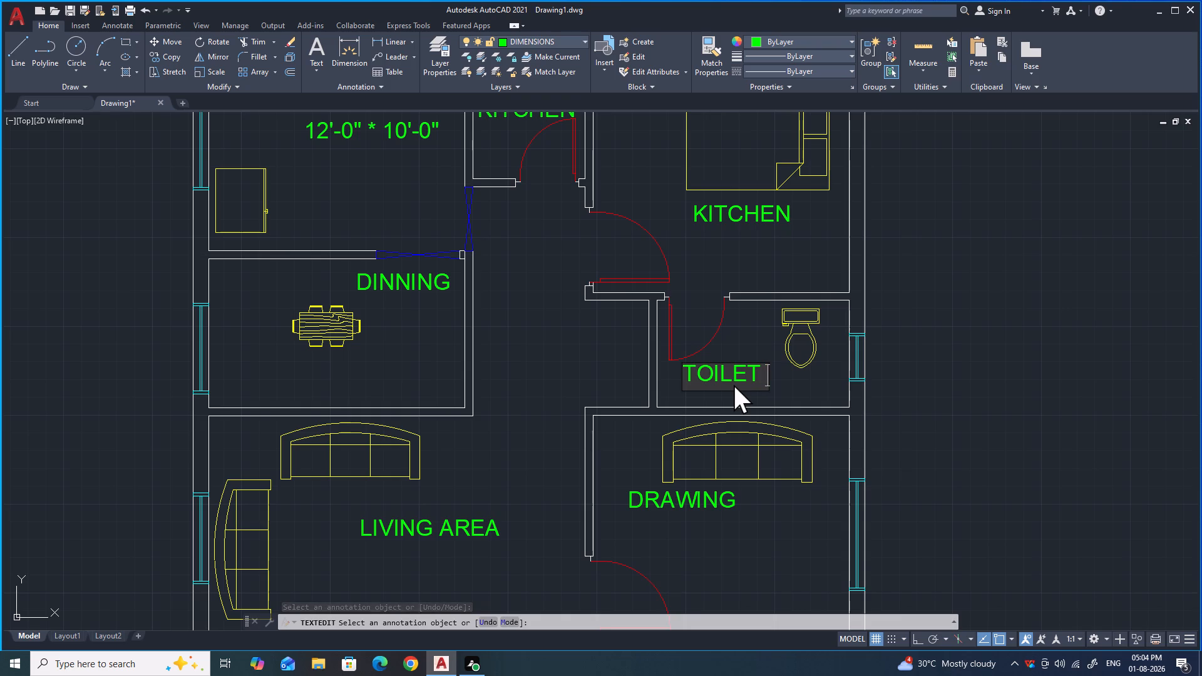
{"action": "key", "text": "Return"}
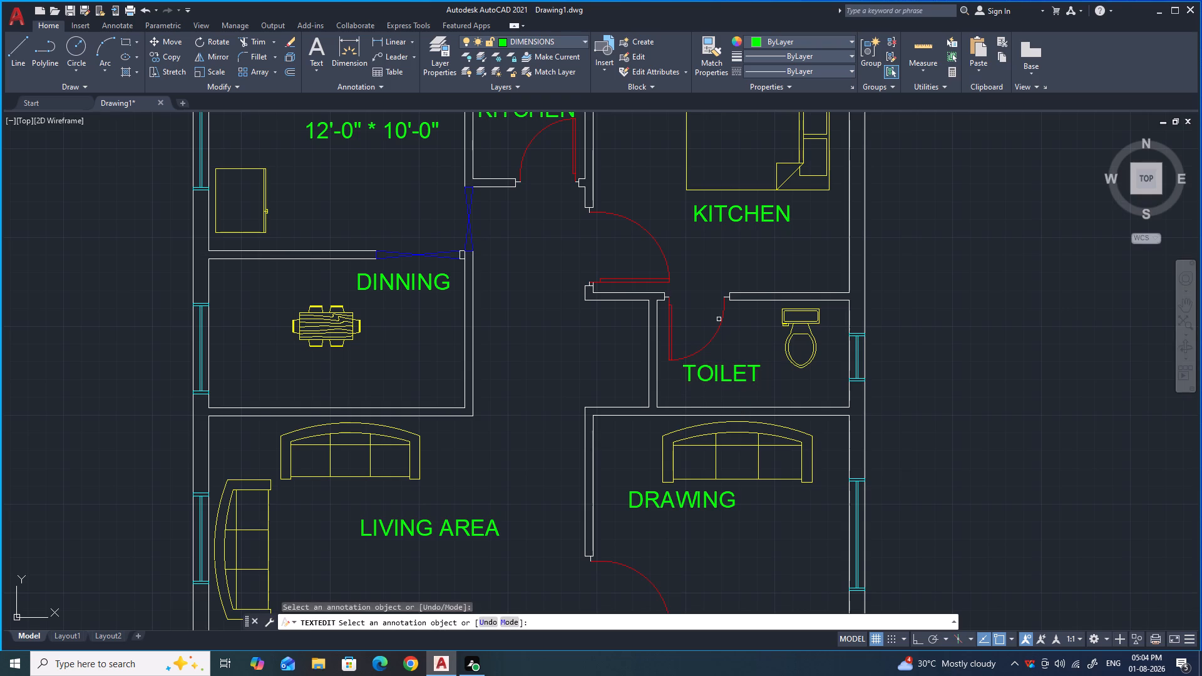
Change the KITCHEN label in the room with the bed to BED ROOM.
{"action": "scroll", "coordinate": [744, 212], "scroll_direction": "up", "scroll_amount": 1}
{"action": "left_click", "coordinate": [748, 215]}
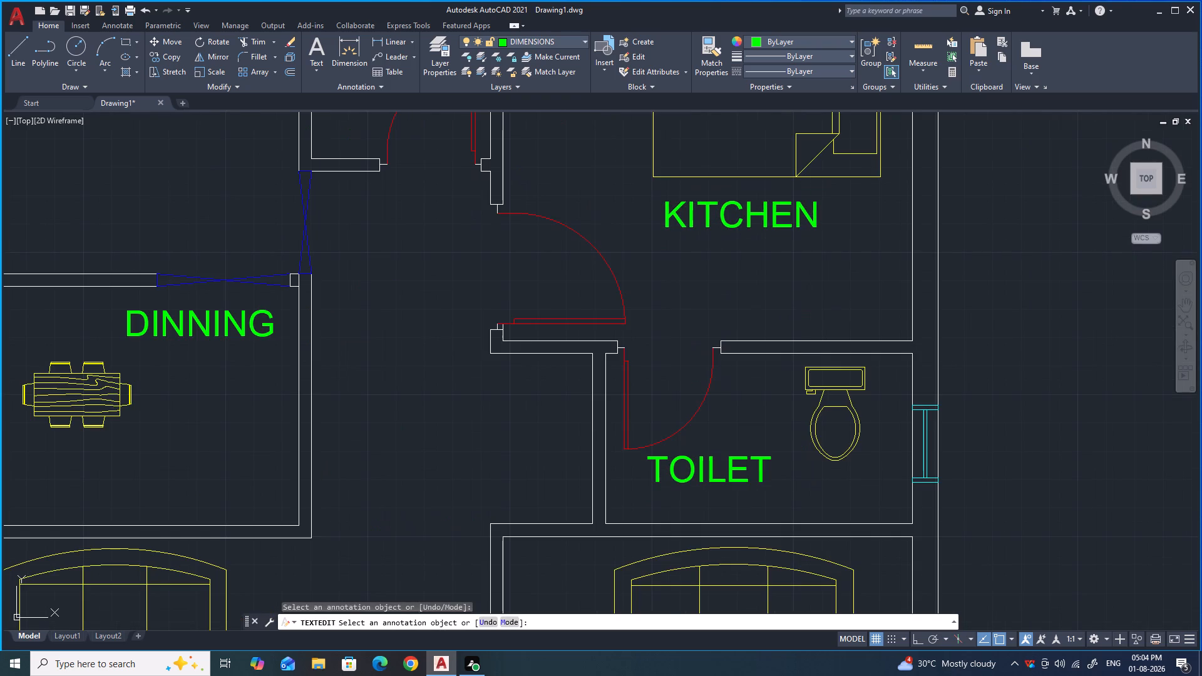
{"action": "type", "text": "BED ROMM"}
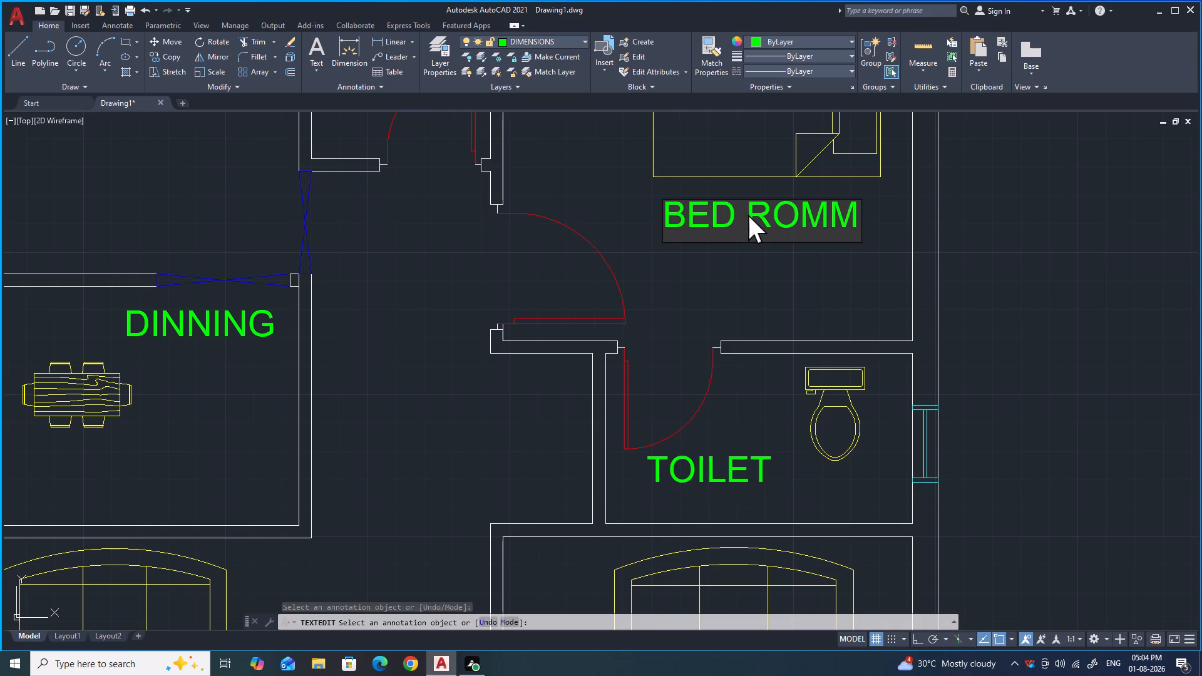
{"action": "key", "text": "BackSpace"}
{"action": "key", "text": "BackSpace"}
{"action": "type", "text": "OM"}
{"action": "key", "text": "Return"}
Change the KITCHEN label in the small toilet beside the kitchen to TOILET and end text editing.
{"action": "scroll", "coordinate": [746, 243], "scroll_direction": "down", "scroll_amount": 2}
{"action": "scroll", "coordinate": [600, 156], "scroll_direction": "up", "scroll_amount": 2}
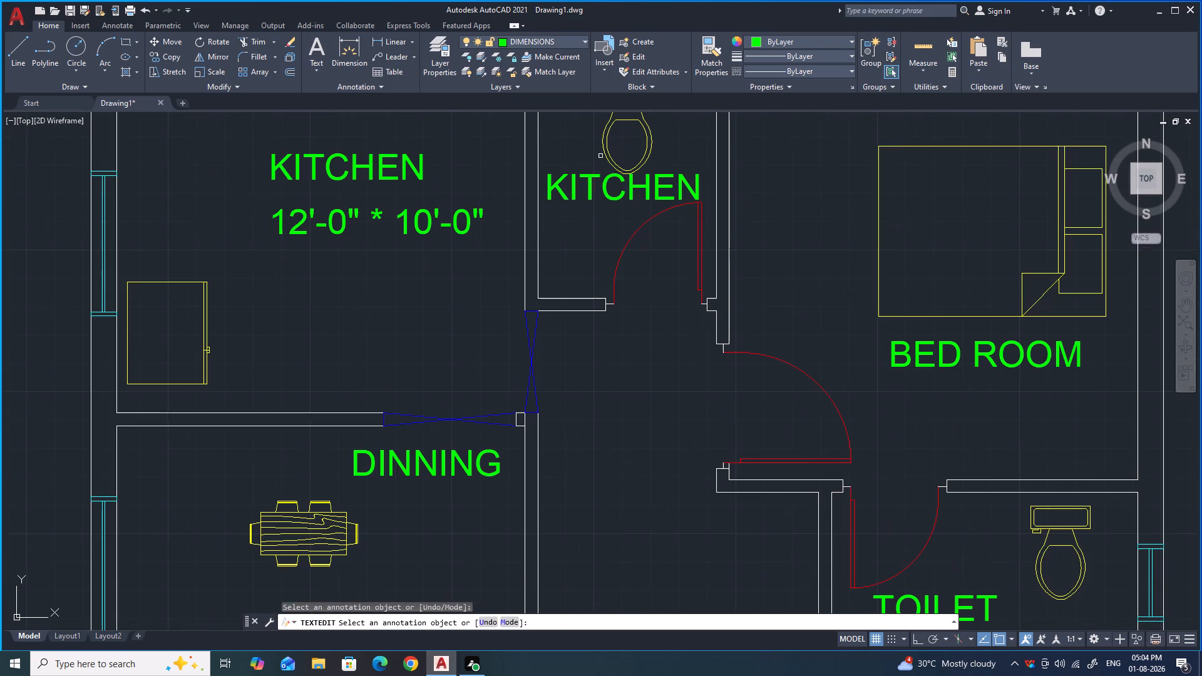
{"action": "left_click", "coordinate": [593, 176]}
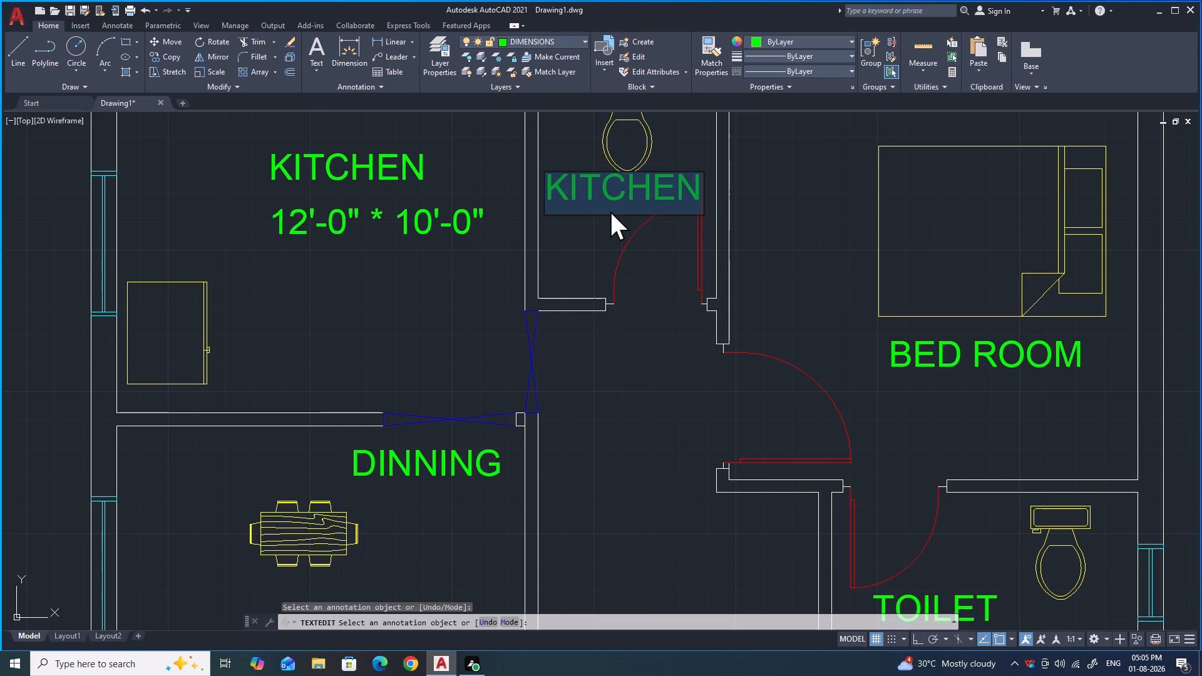
{"action": "type", "text": "TOILR"}
{"action": "key", "text": "BackSpace"}
{"action": "type", "text": "ET"}
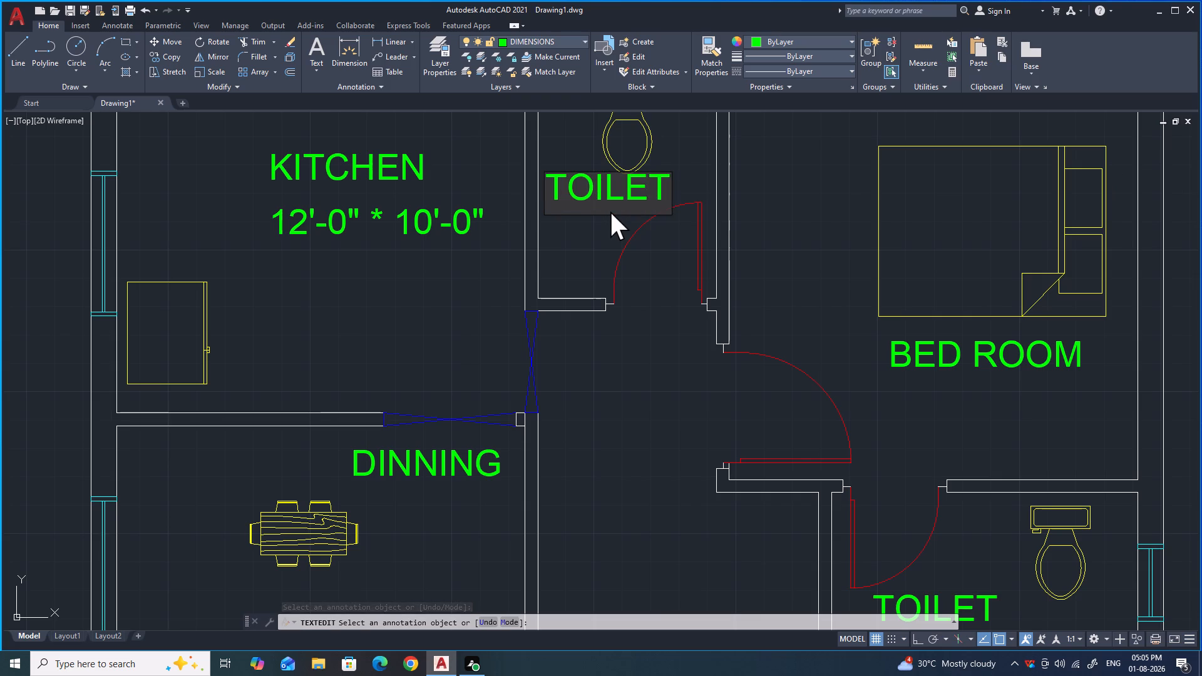
{"action": "key", "text": "Return"}
{"action": "key", "text": "Escape"}
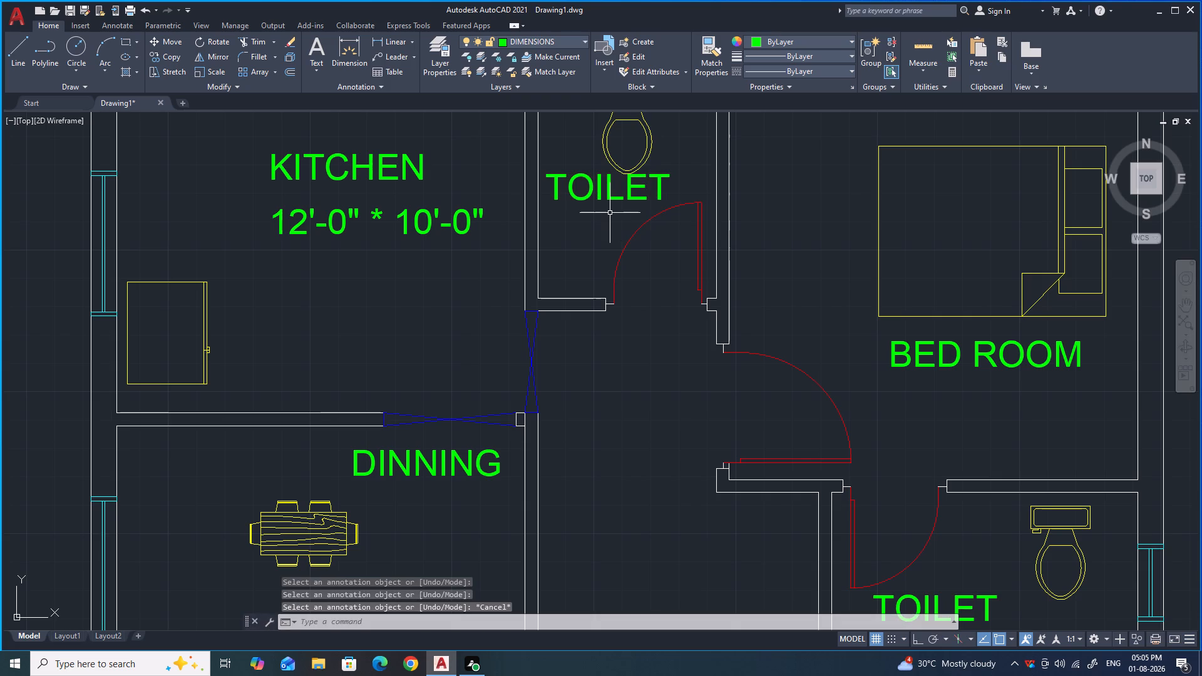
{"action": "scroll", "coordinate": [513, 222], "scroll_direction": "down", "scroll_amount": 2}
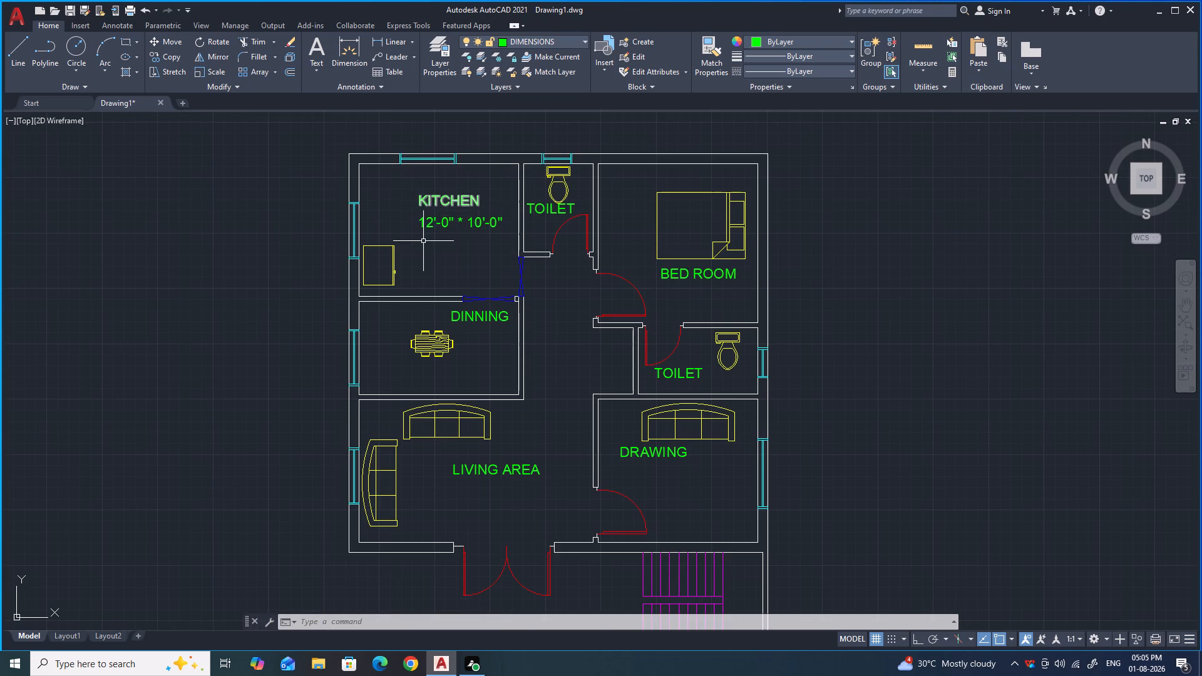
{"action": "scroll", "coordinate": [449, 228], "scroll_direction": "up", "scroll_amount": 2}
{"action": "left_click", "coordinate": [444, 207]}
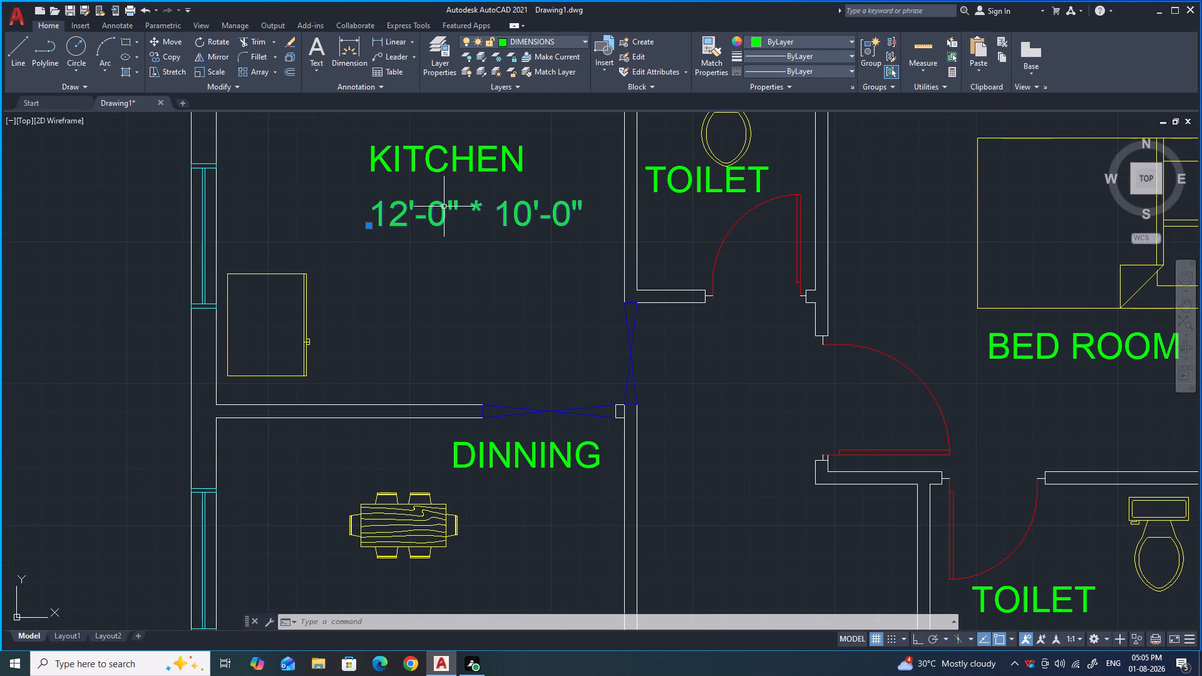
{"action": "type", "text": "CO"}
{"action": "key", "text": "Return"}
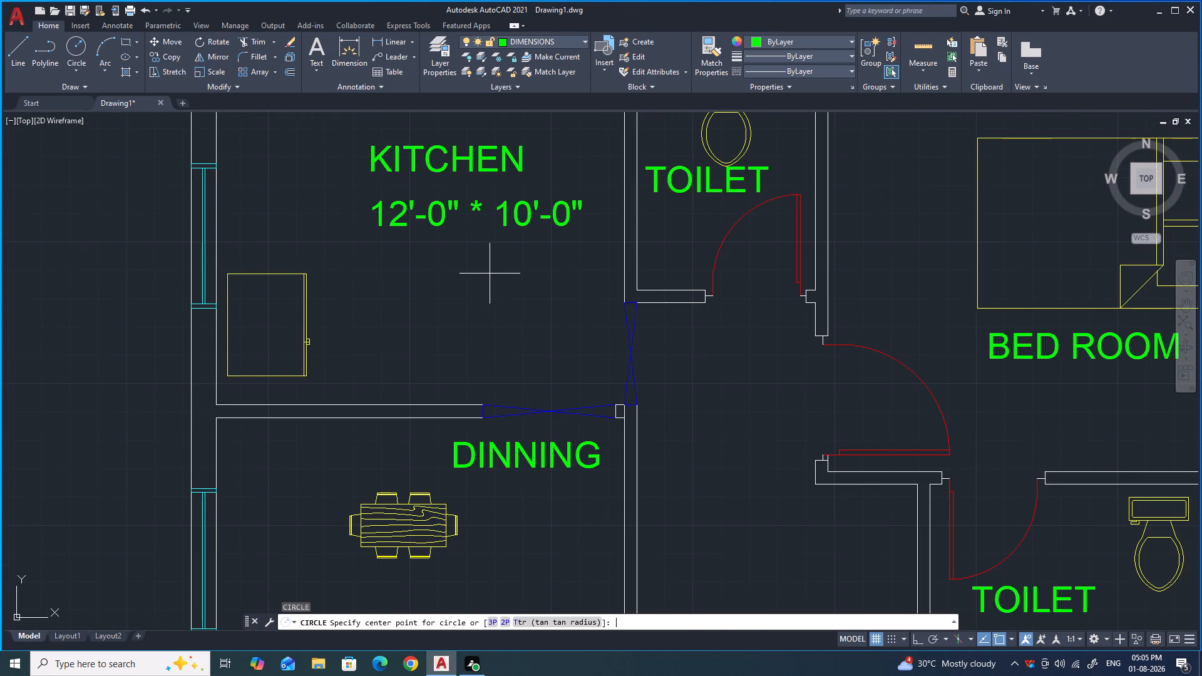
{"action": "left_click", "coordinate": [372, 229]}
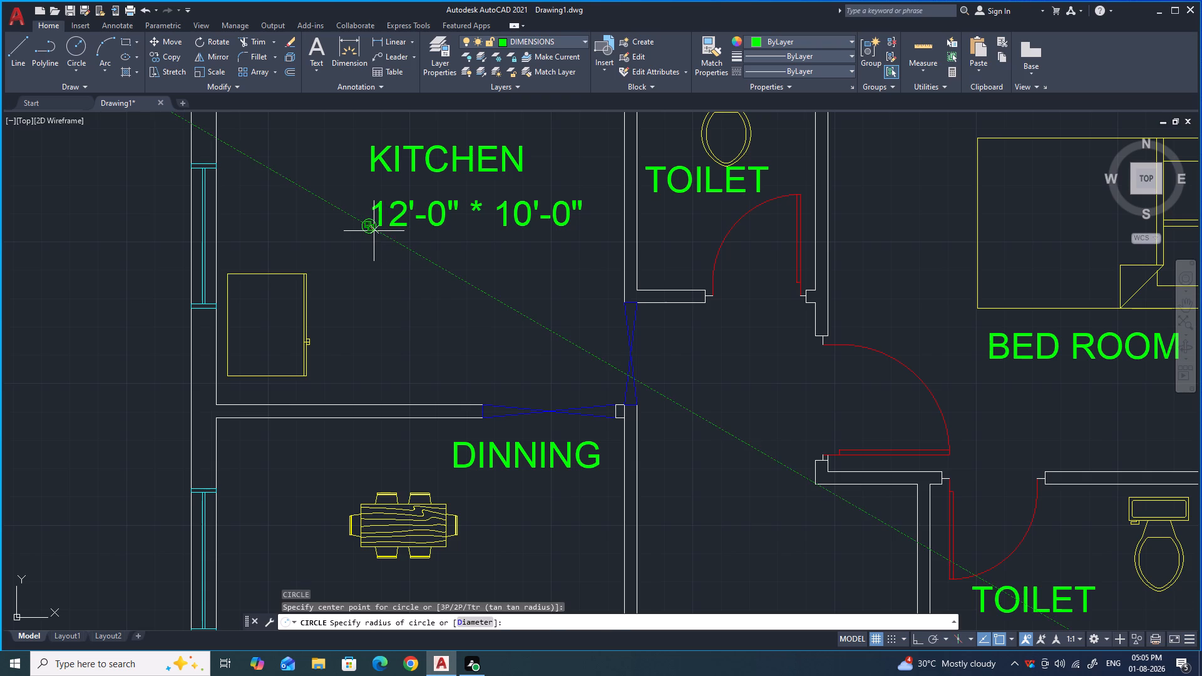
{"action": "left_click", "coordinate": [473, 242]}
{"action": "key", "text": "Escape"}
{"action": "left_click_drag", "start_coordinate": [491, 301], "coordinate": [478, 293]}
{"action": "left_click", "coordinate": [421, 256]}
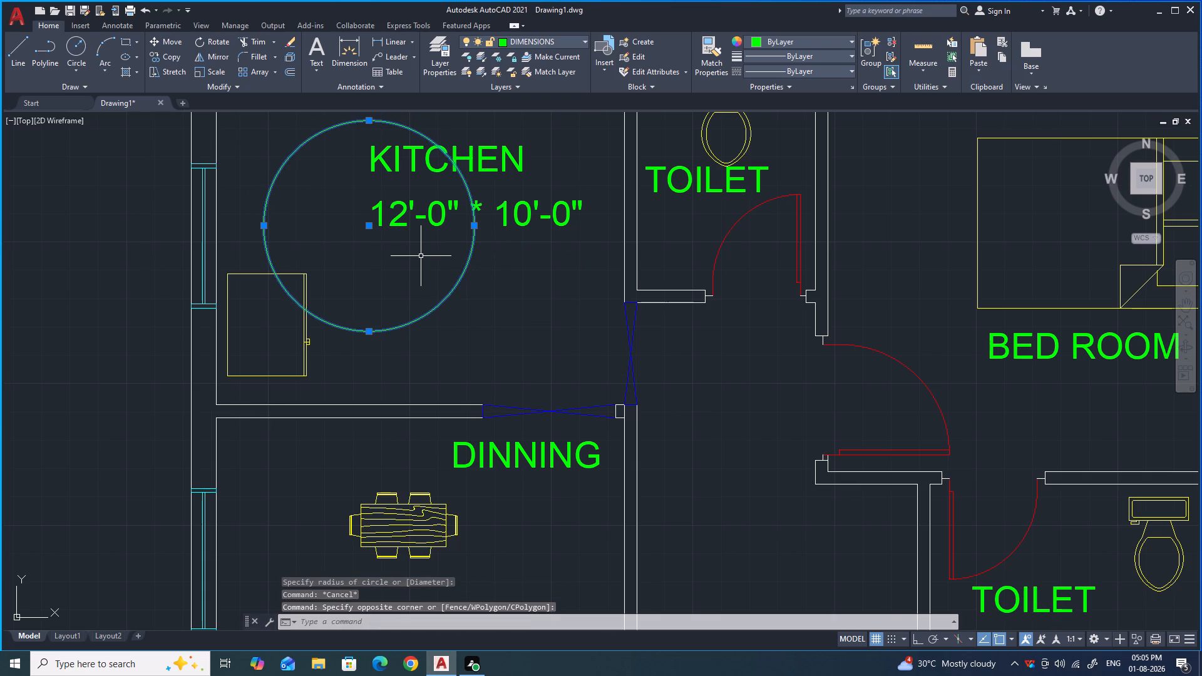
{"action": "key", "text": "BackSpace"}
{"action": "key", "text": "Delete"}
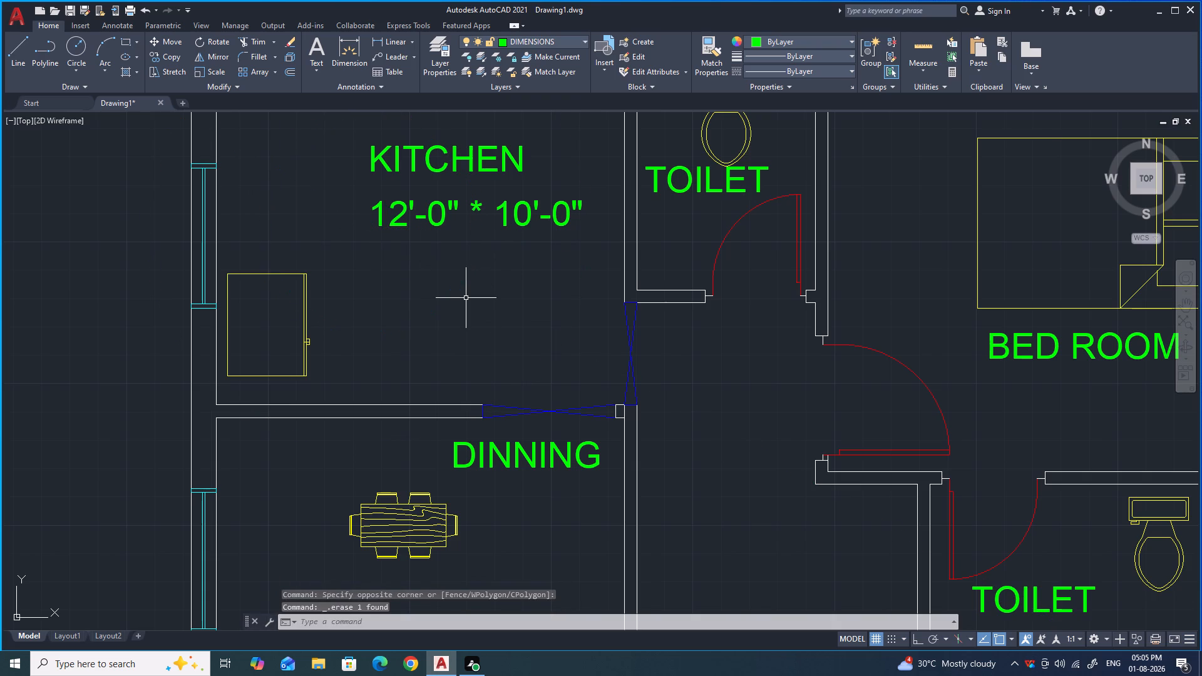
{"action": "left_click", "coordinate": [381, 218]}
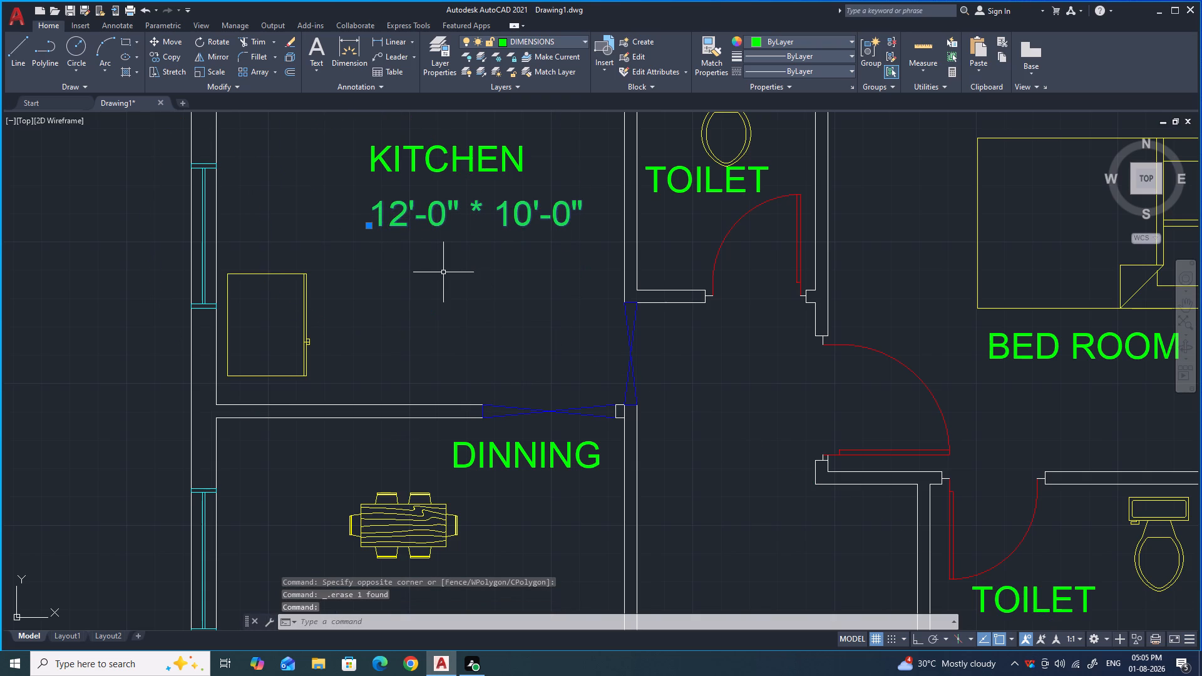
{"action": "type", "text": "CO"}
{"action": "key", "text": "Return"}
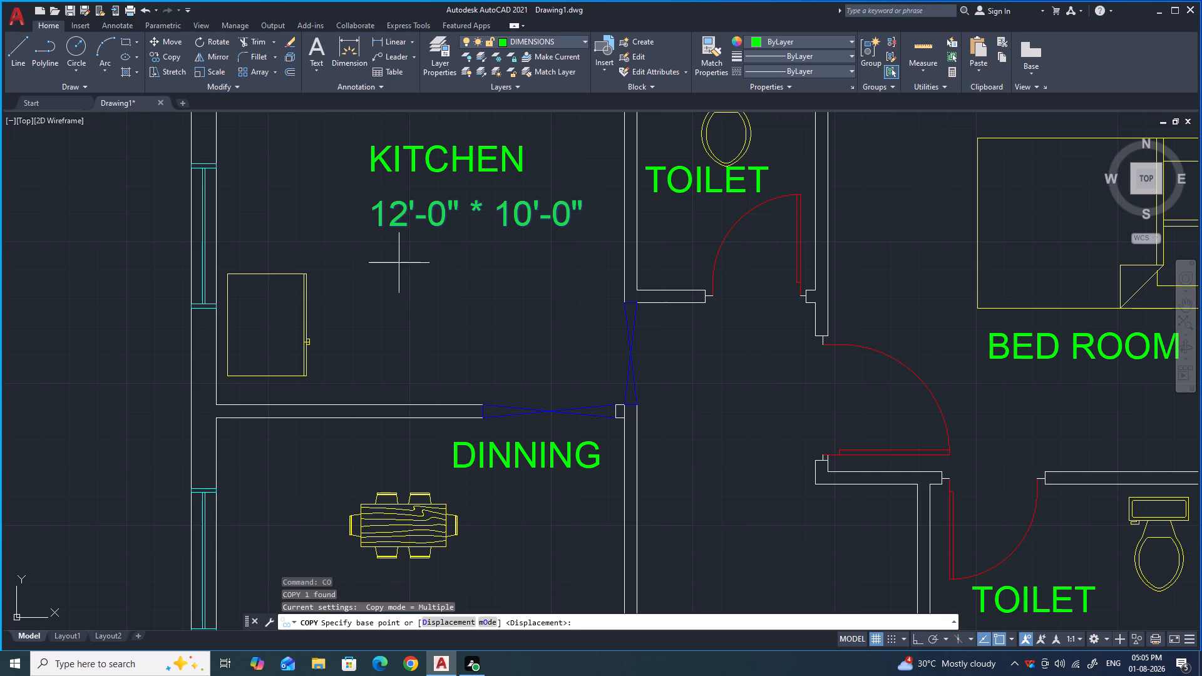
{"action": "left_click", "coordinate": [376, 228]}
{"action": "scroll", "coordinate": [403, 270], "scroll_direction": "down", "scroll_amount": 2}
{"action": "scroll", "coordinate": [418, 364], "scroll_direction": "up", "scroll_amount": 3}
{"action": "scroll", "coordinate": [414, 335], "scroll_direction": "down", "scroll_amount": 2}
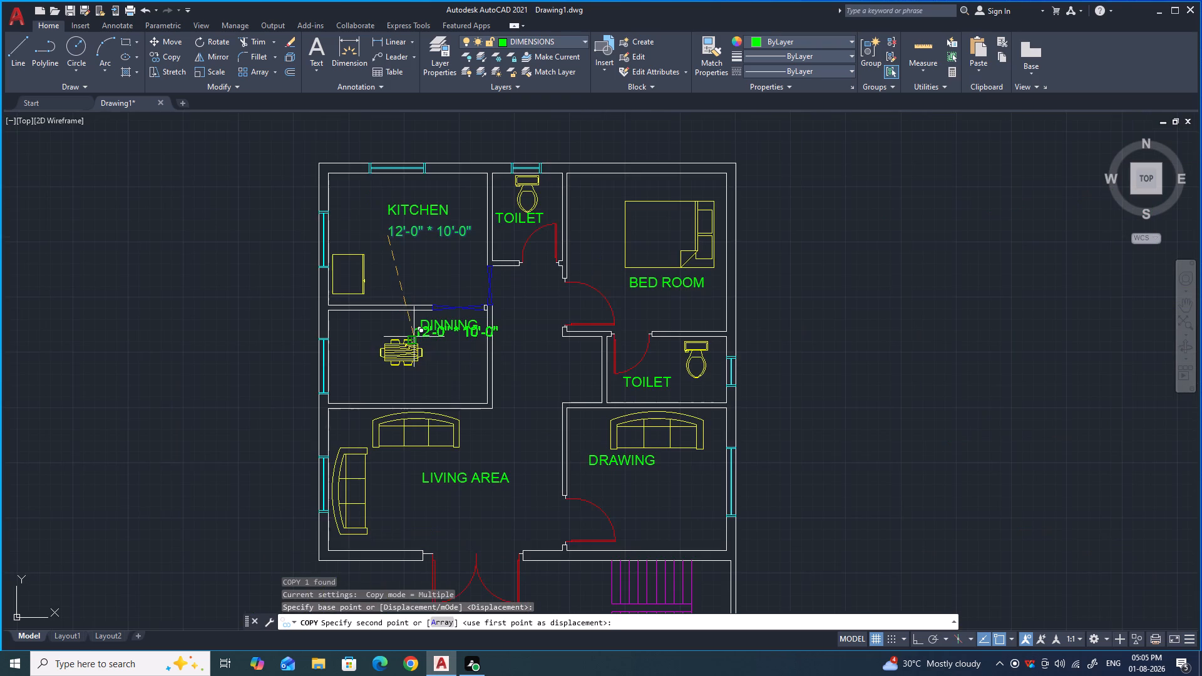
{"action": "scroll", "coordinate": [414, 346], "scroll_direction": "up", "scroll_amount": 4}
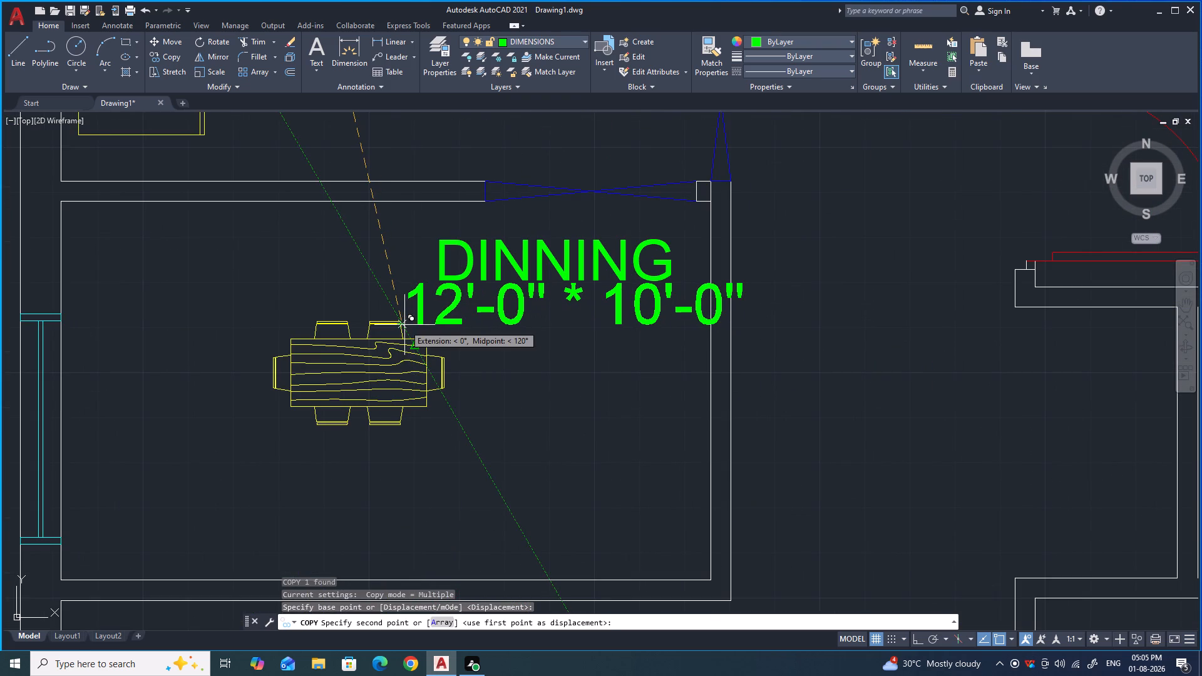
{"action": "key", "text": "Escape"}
Set the text height of all seven room name labels and the kitchen's size text to 7.5".
{"action": "scroll", "coordinate": [466, 340], "scroll_direction": "down", "scroll_amount": 4}
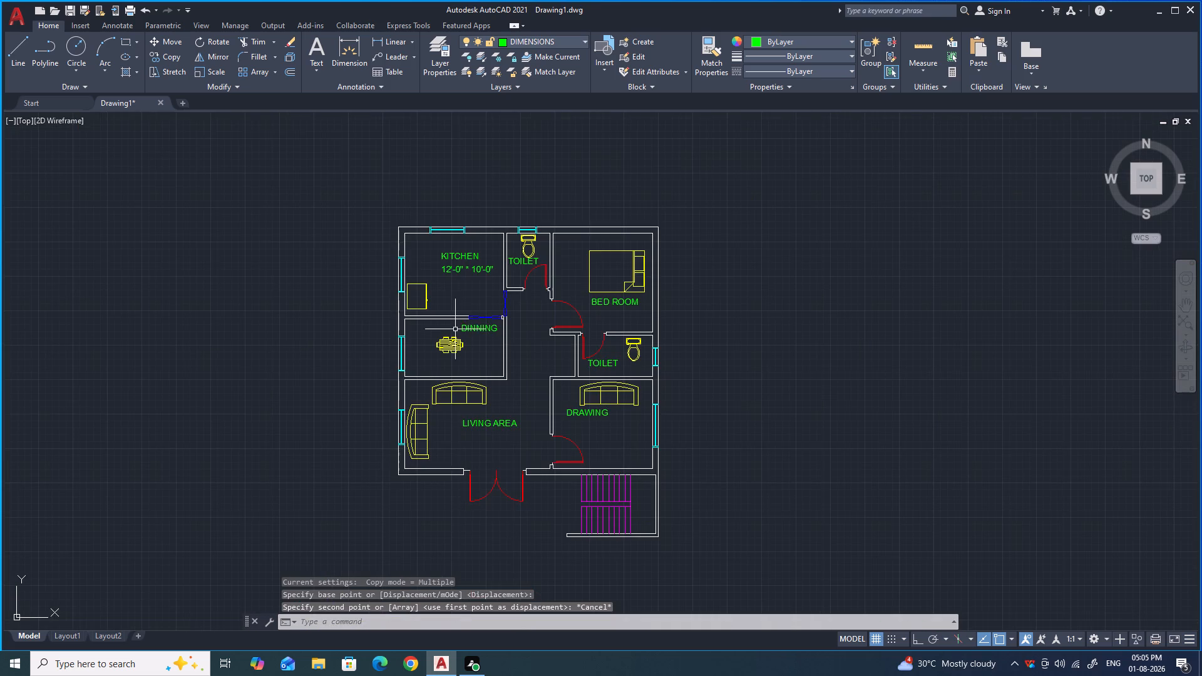
{"action": "scroll", "coordinate": [436, 252], "scroll_direction": "up", "scroll_amount": 3}
{"action": "left_click", "coordinate": [428, 240]}
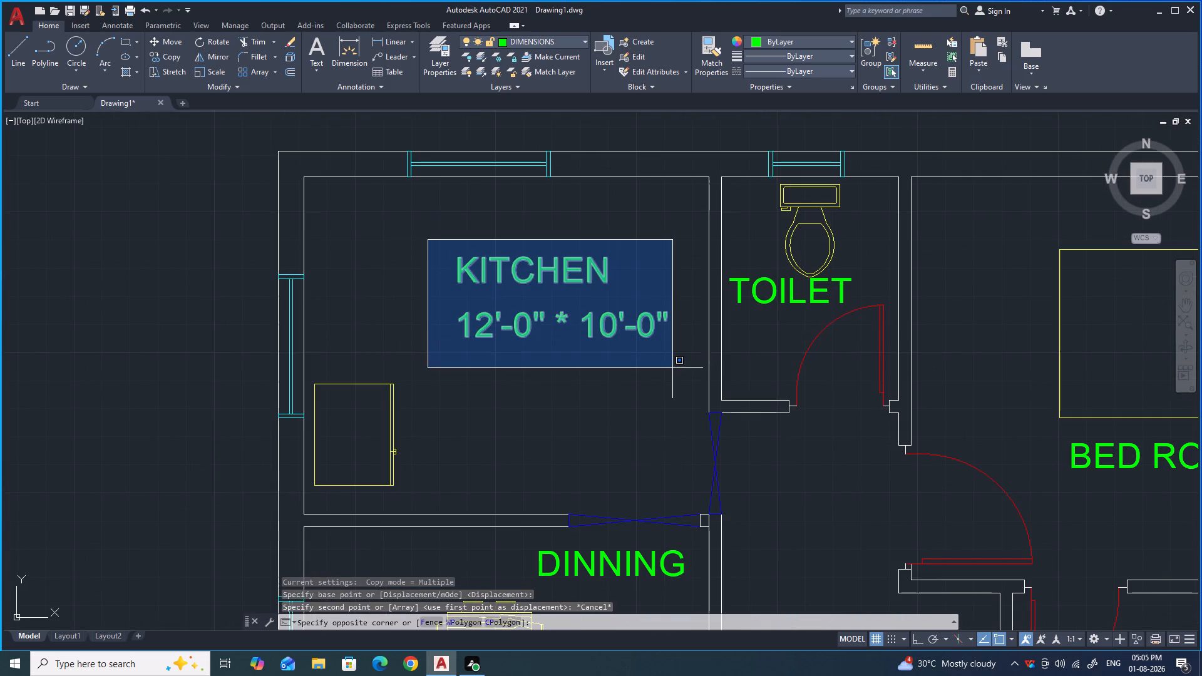
{"action": "left_click", "coordinate": [678, 370]}
{"action": "left_click", "coordinate": [742, 280]}
{"action": "scroll", "coordinate": [477, 275], "scroll_direction": "down", "scroll_amount": 2}
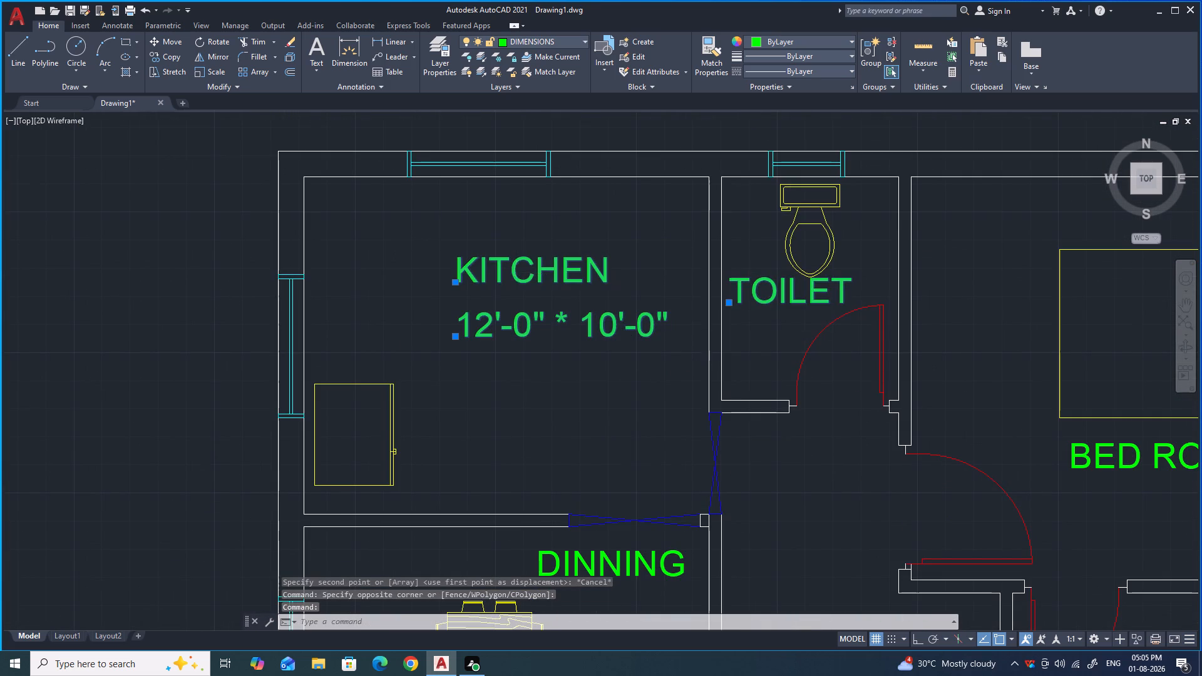
{"action": "left_click", "coordinate": [761, 342]}
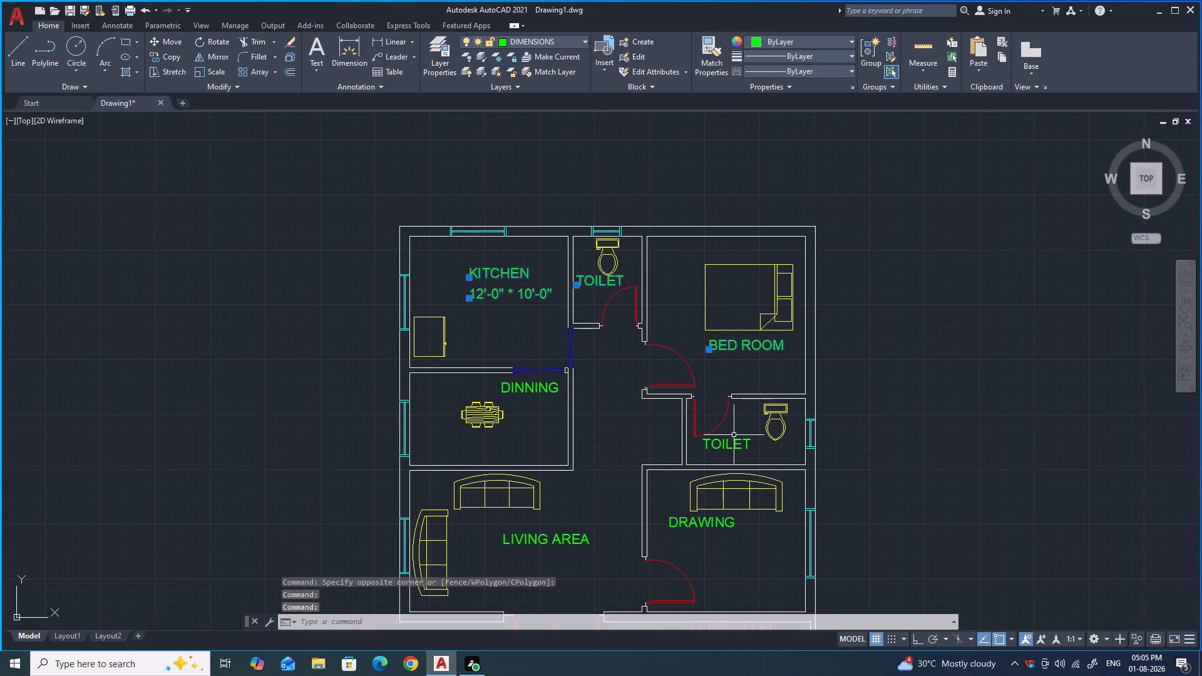
{"action": "left_click", "coordinate": [735, 444]}
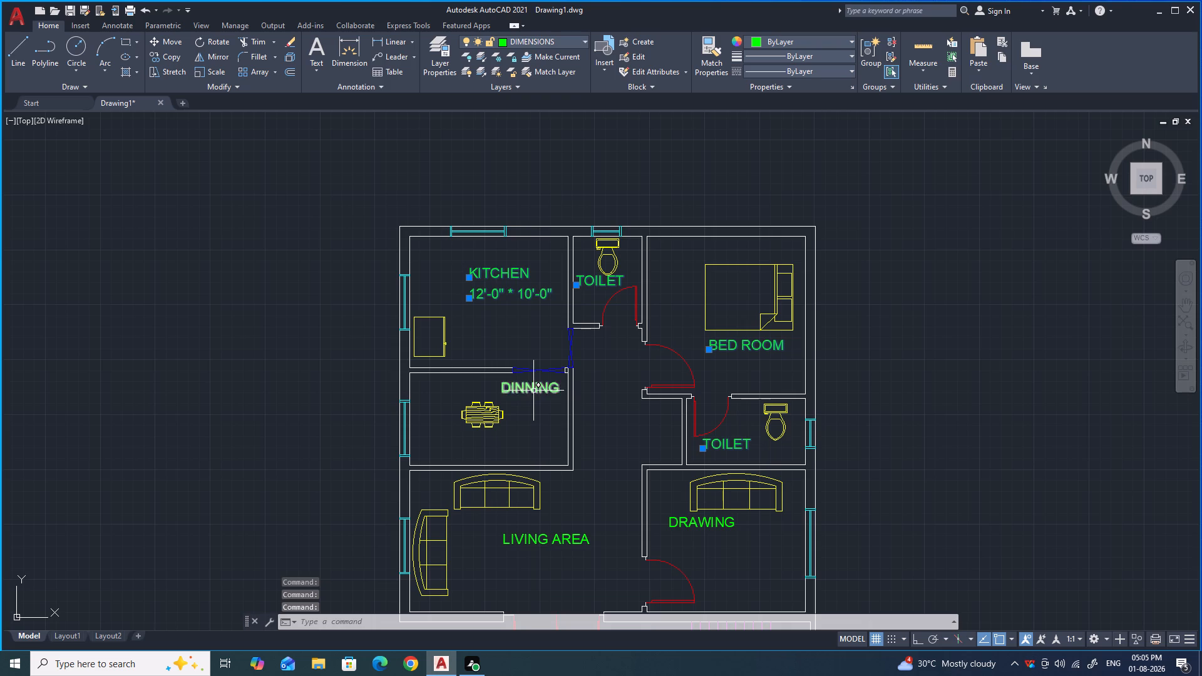
{"action": "left_click", "coordinate": [533, 391]}
{"action": "left_click", "coordinate": [541, 538]}
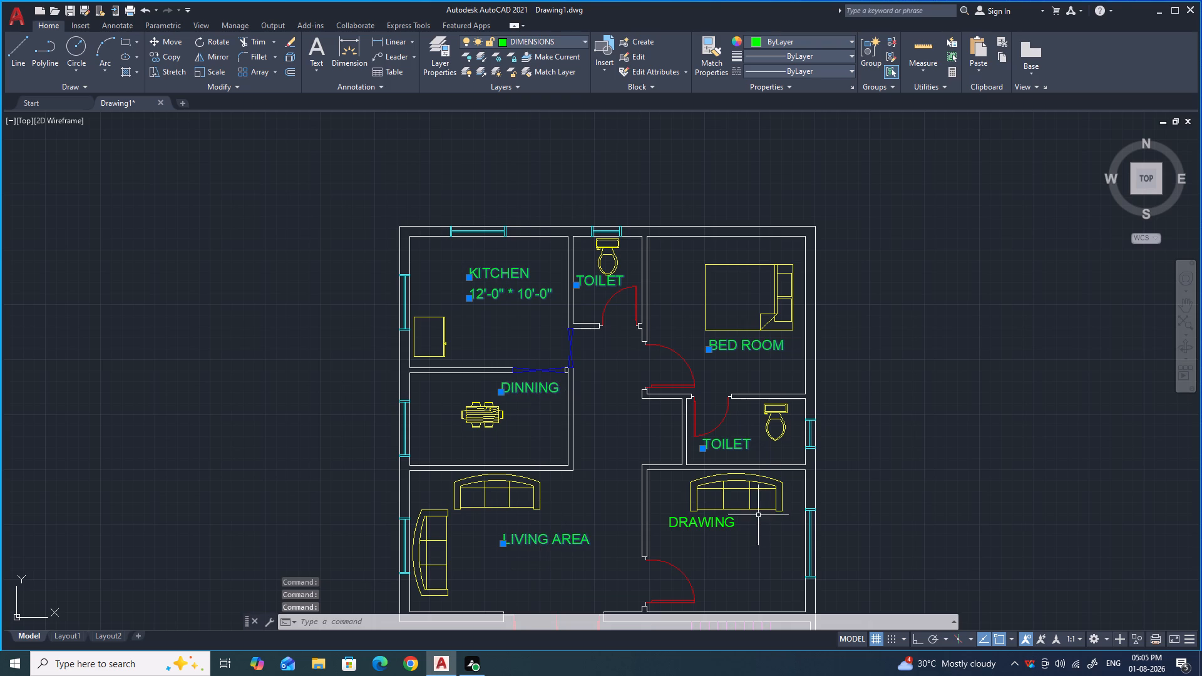
{"action": "left_click", "coordinate": [722, 521]}
{"action": "scroll", "coordinate": [567, 363], "scroll_direction": "down", "scroll_amount": 2}
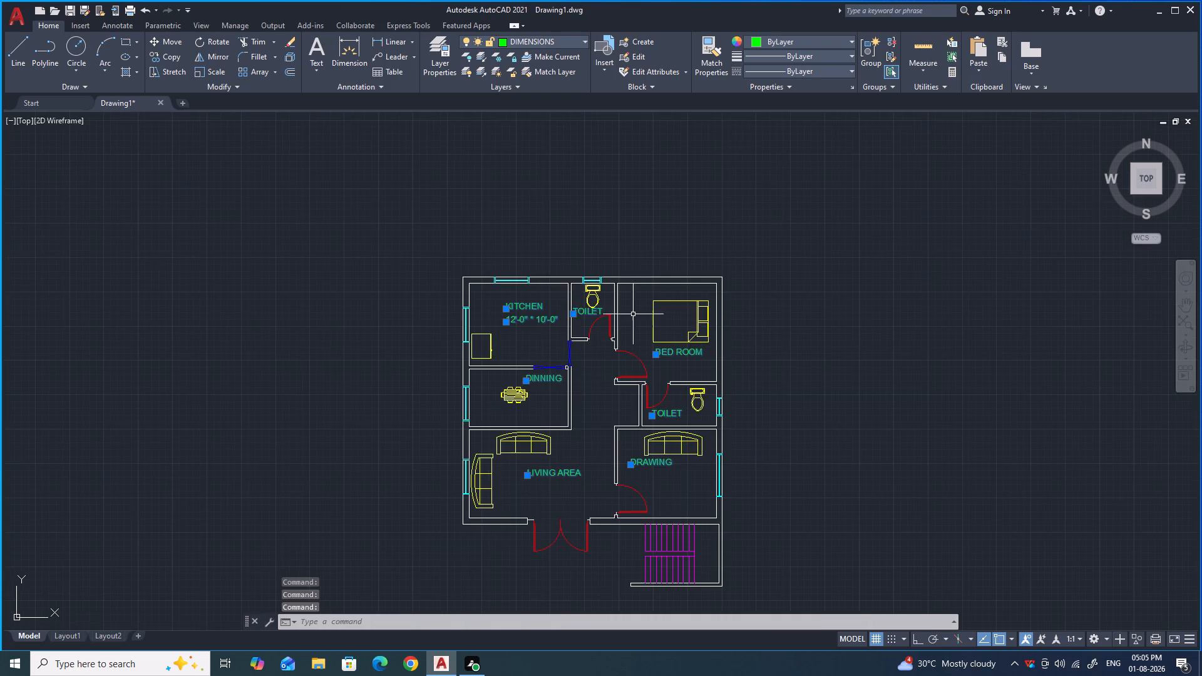
{"action": "scroll", "coordinate": [565, 265], "scroll_direction": "down", "scroll_amount": 1}
{"action": "scroll", "coordinate": [598, 359], "scroll_direction": "up", "scroll_amount": 2}
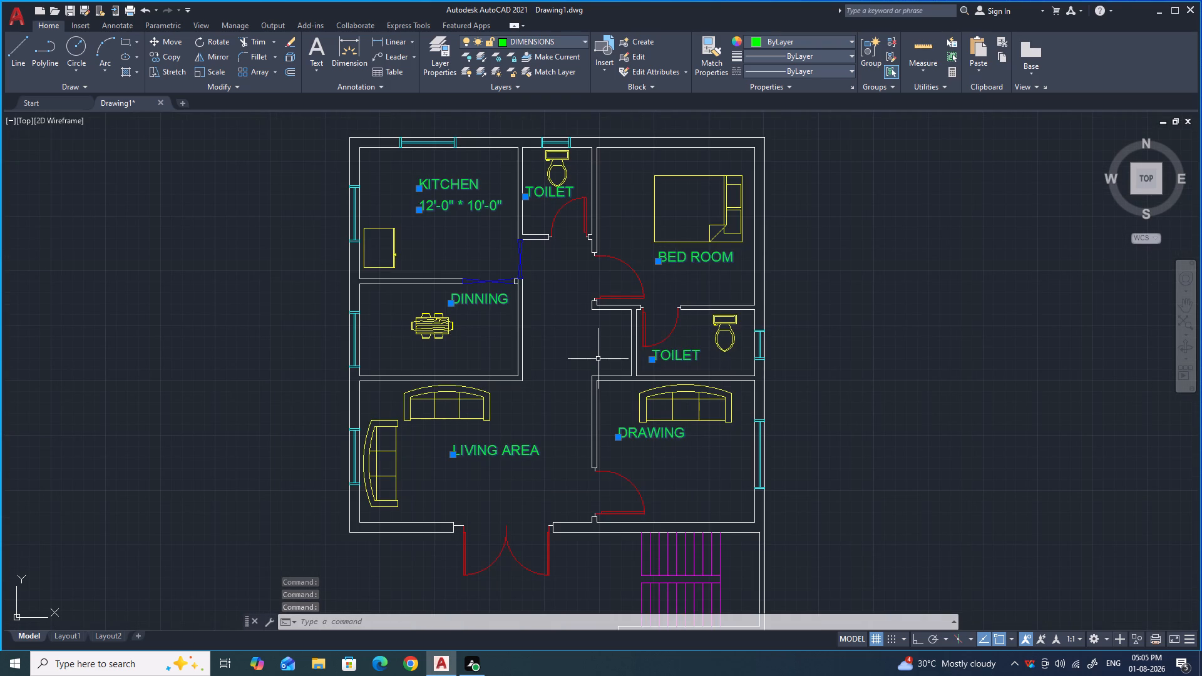
{"action": "type", "text": "PR"}
{"action": "key", "text": "Return"}
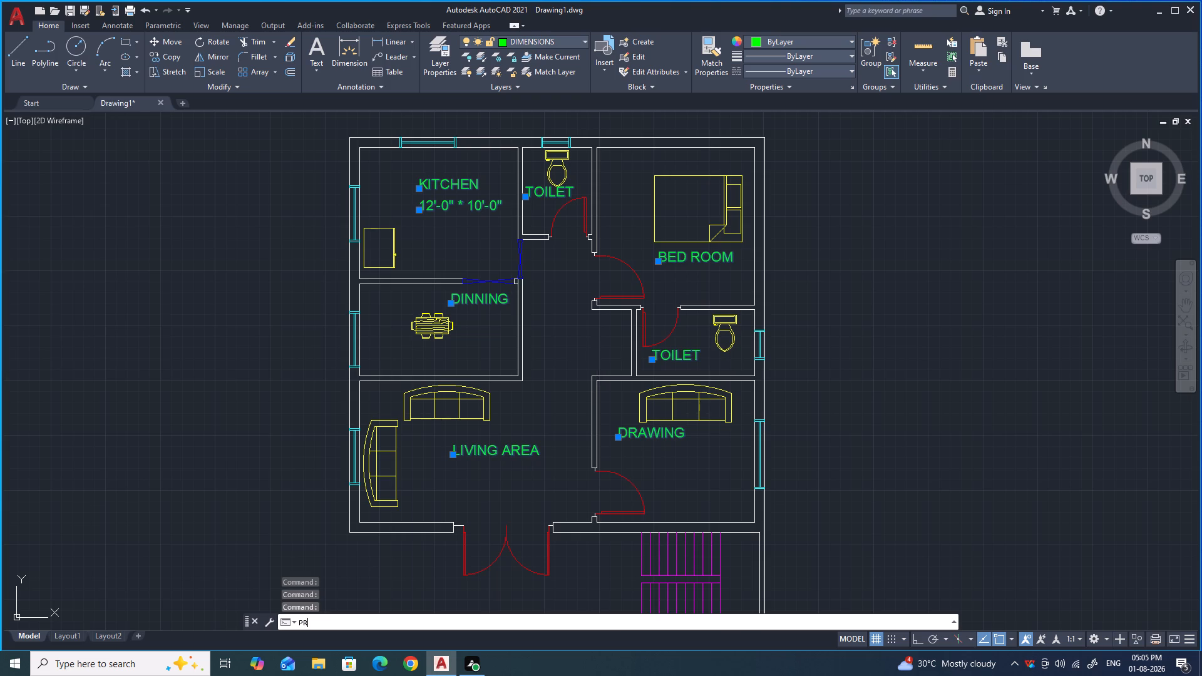
{"action": "left_click", "coordinate": [120, 270]}
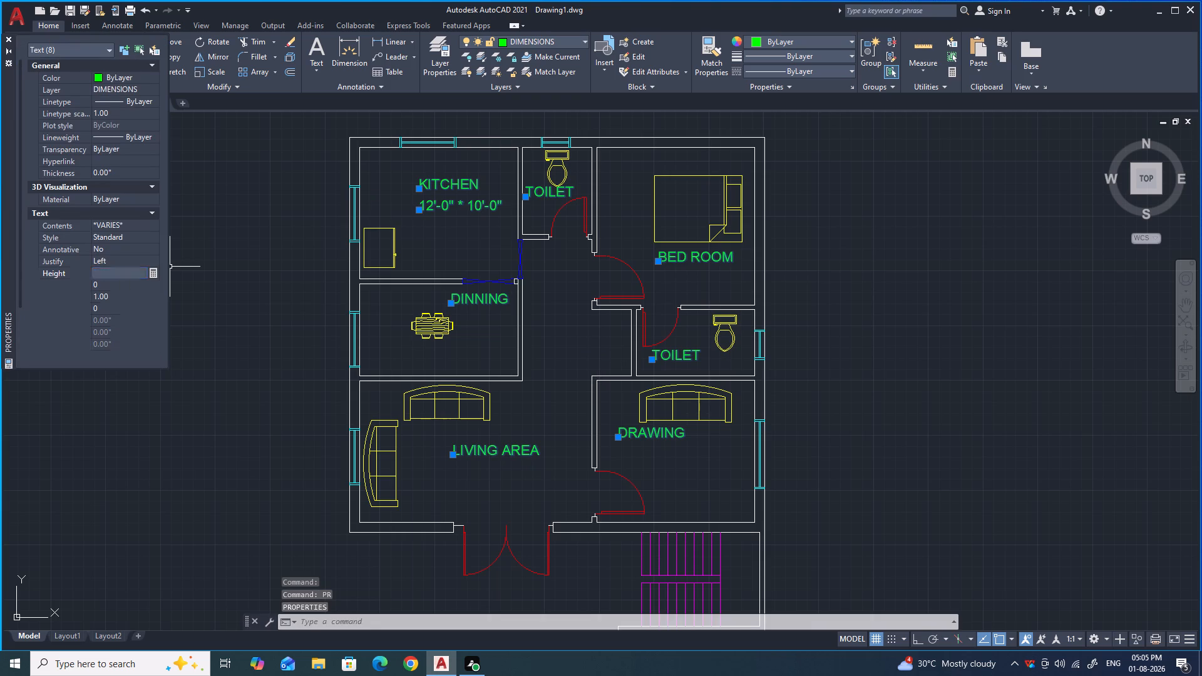
{"action": "key", "text": "7"}
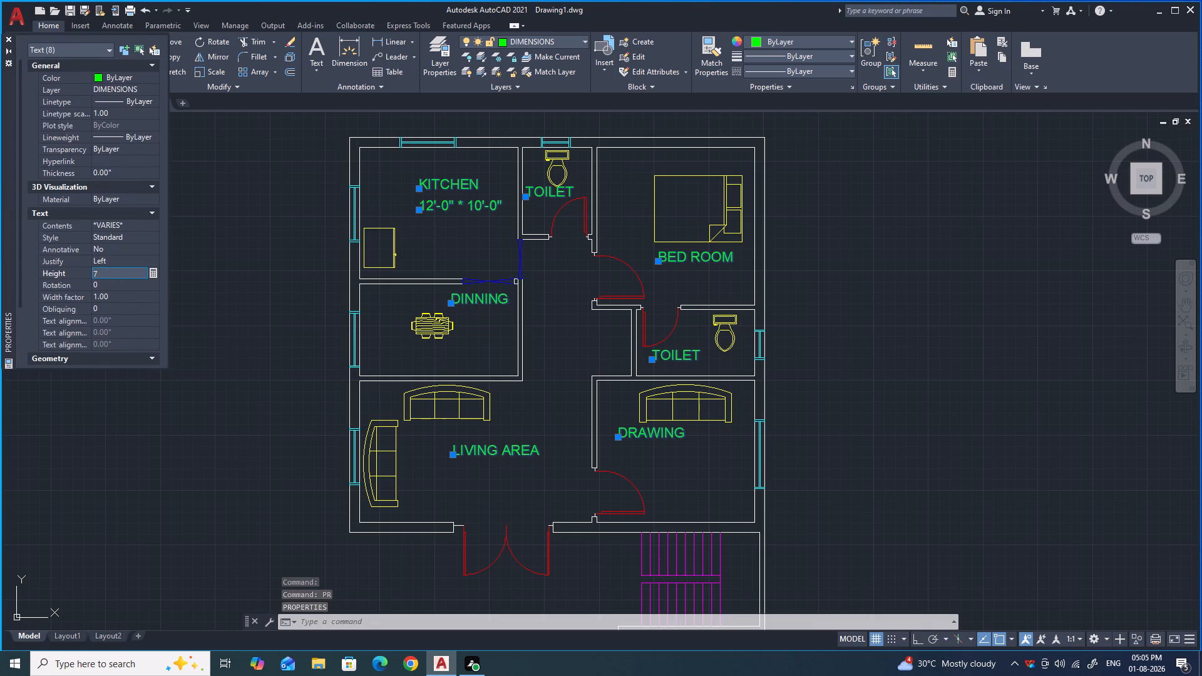
{"action": "type", "text": ".5"}
{"action": "key", "text": "shift+quotedbl"}
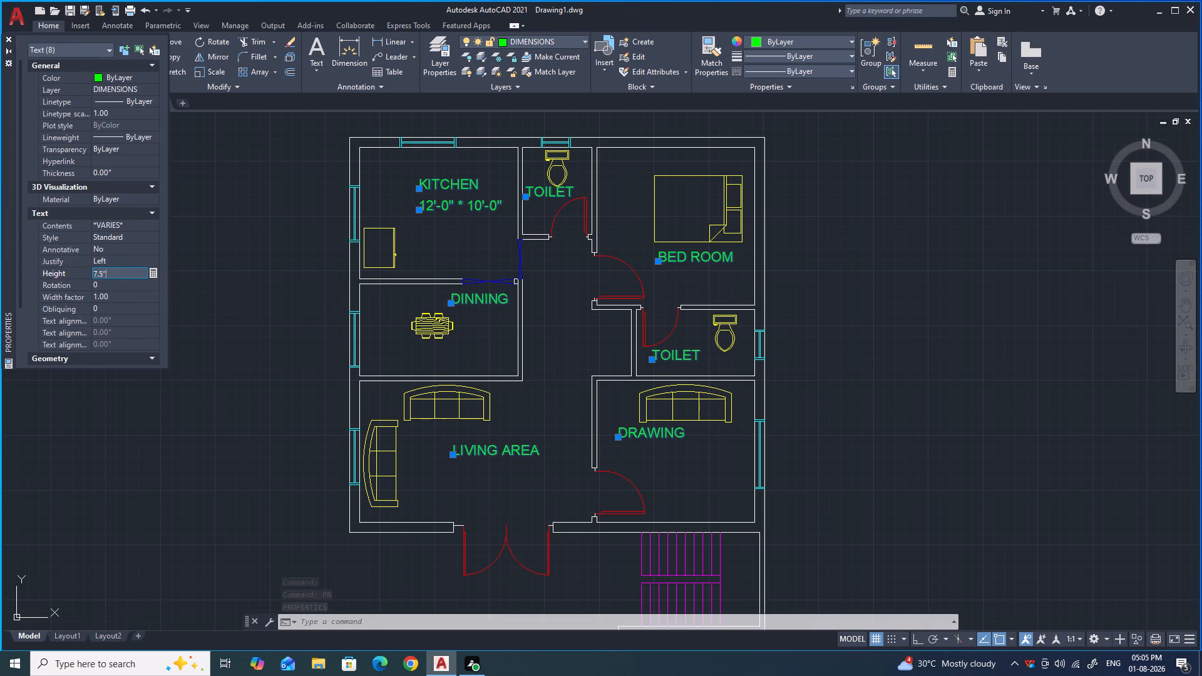
{"action": "key", "text": "Return"}
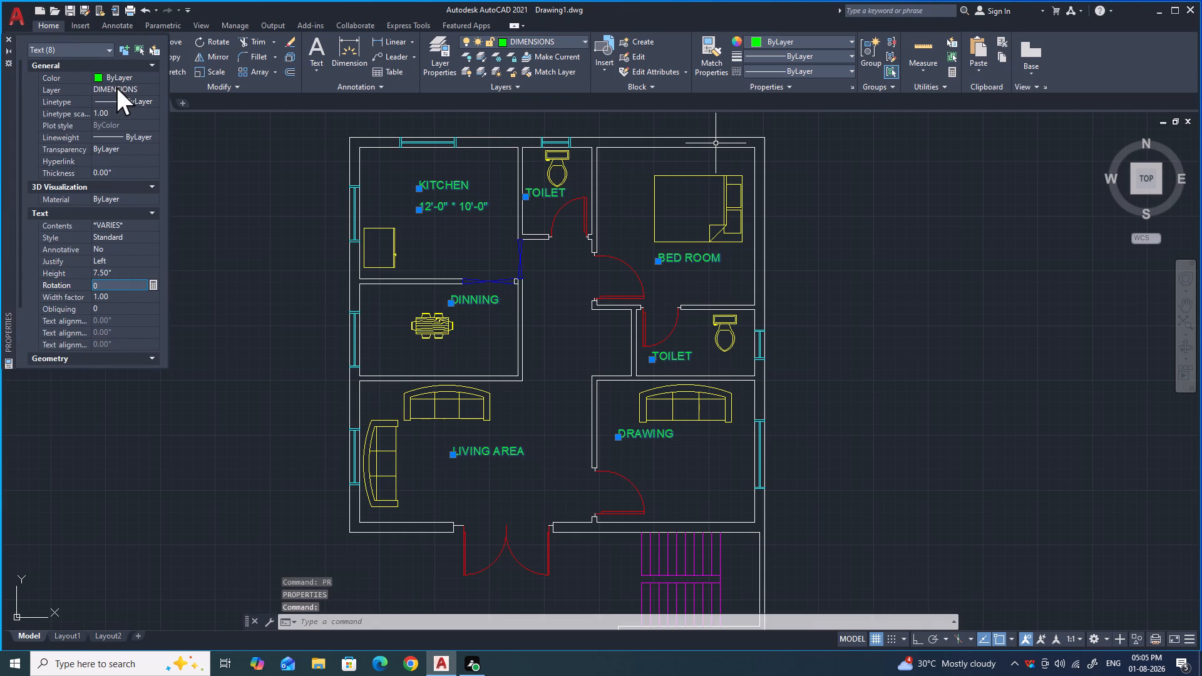
{"action": "key", "text": "Escape"}
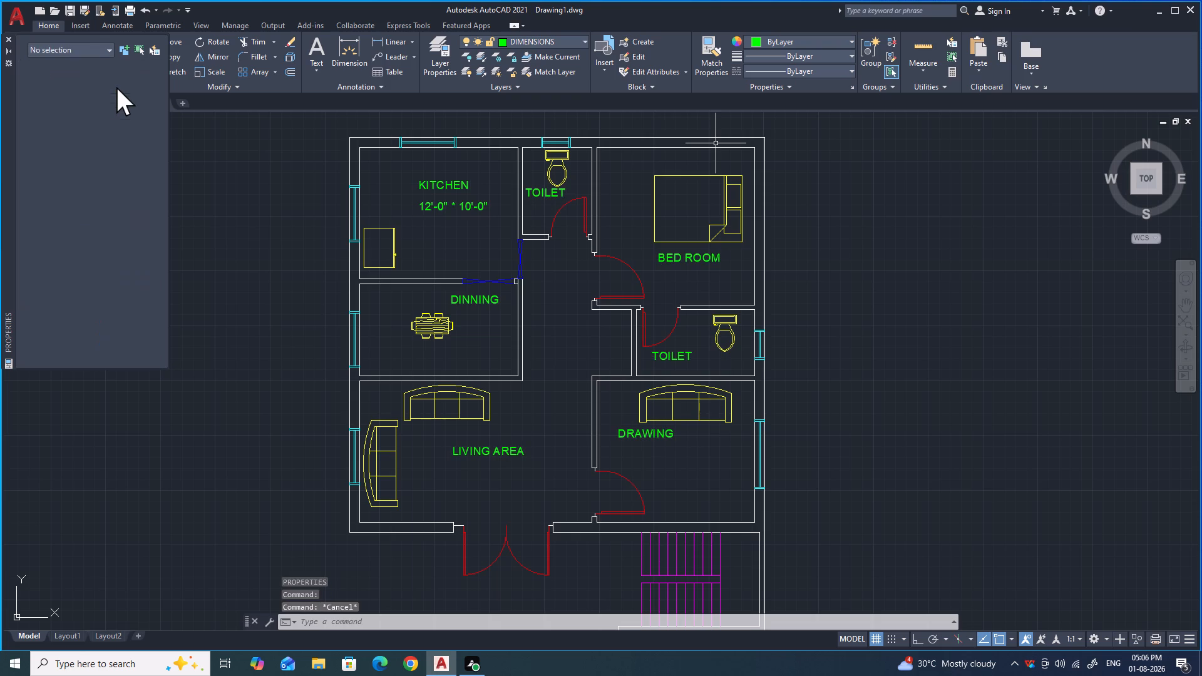
{"action": "left_click", "coordinate": [8, 36]}
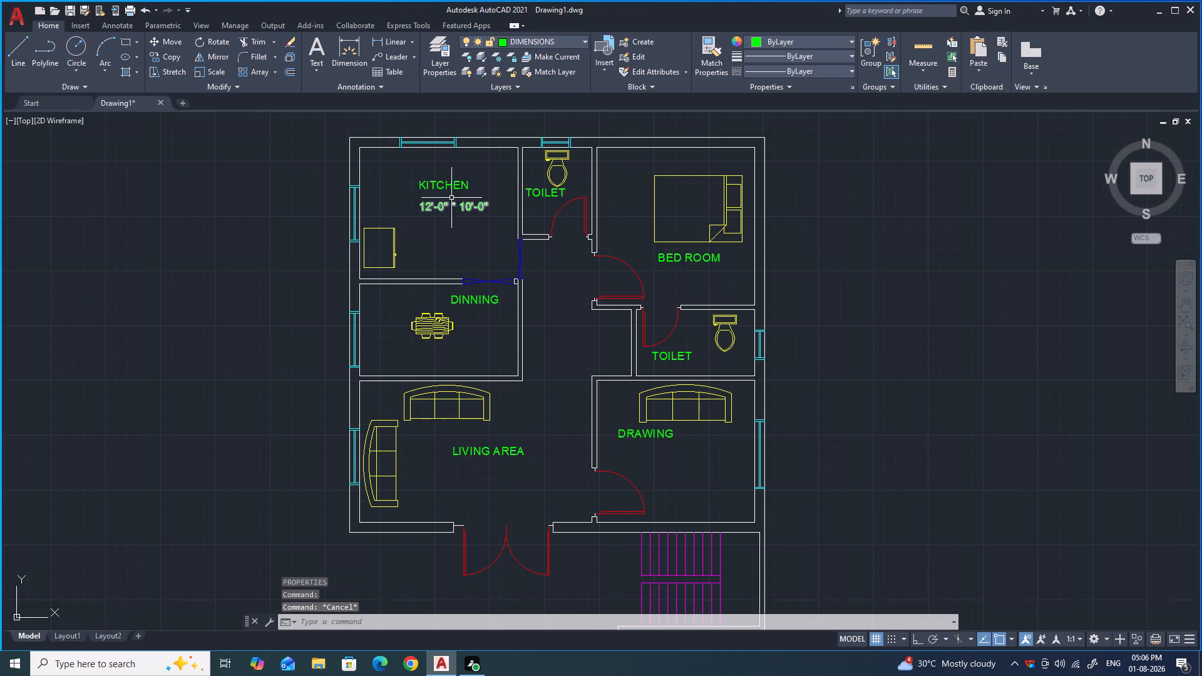
Move the kitchen's 12'-0" * 10'-0" size text up so it sits closely beneath the KITCHEN label.
{"action": "scroll", "coordinate": [450, 195], "scroll_direction": "up", "scroll_amount": 2}
{"action": "left_click", "coordinate": [427, 219]}
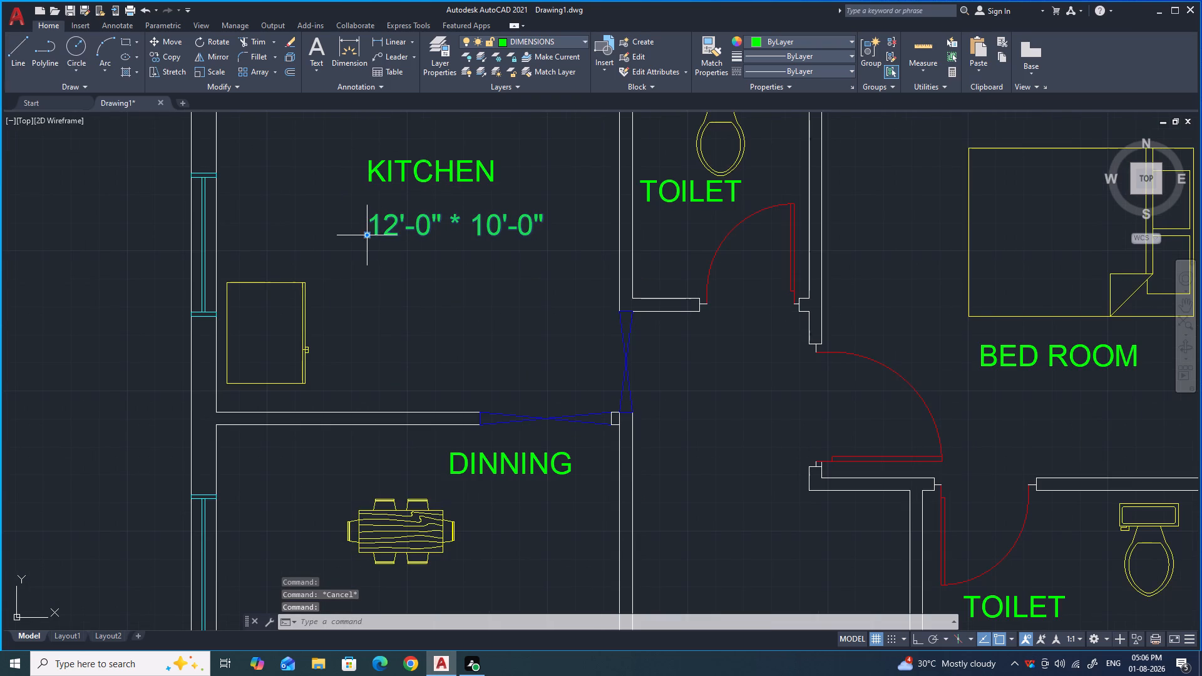
{"action": "left_click", "coordinate": [367, 237]}
{"action": "left_click", "coordinate": [363, 217]}
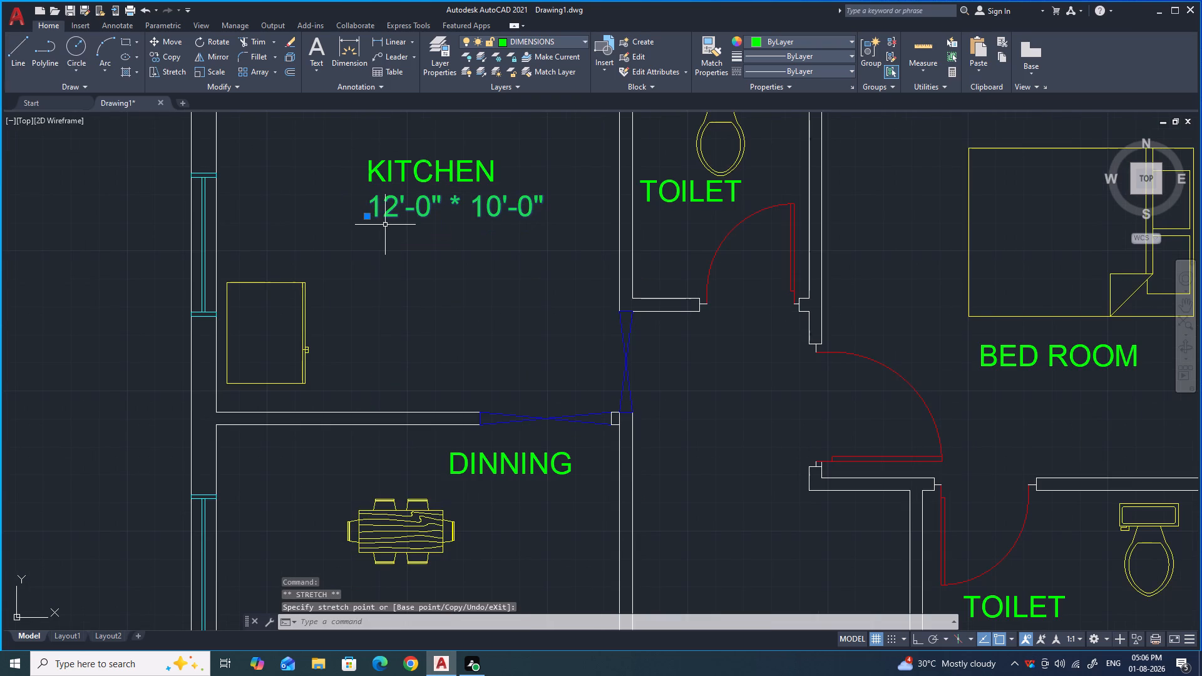
{"action": "key", "text": "Escape"}
Copy the kitchen's 12'-0" * 10'-0" size text beneath the DINNING label and the TOILET label beside the kitchen.
{"action": "left_click", "coordinate": [375, 212]}
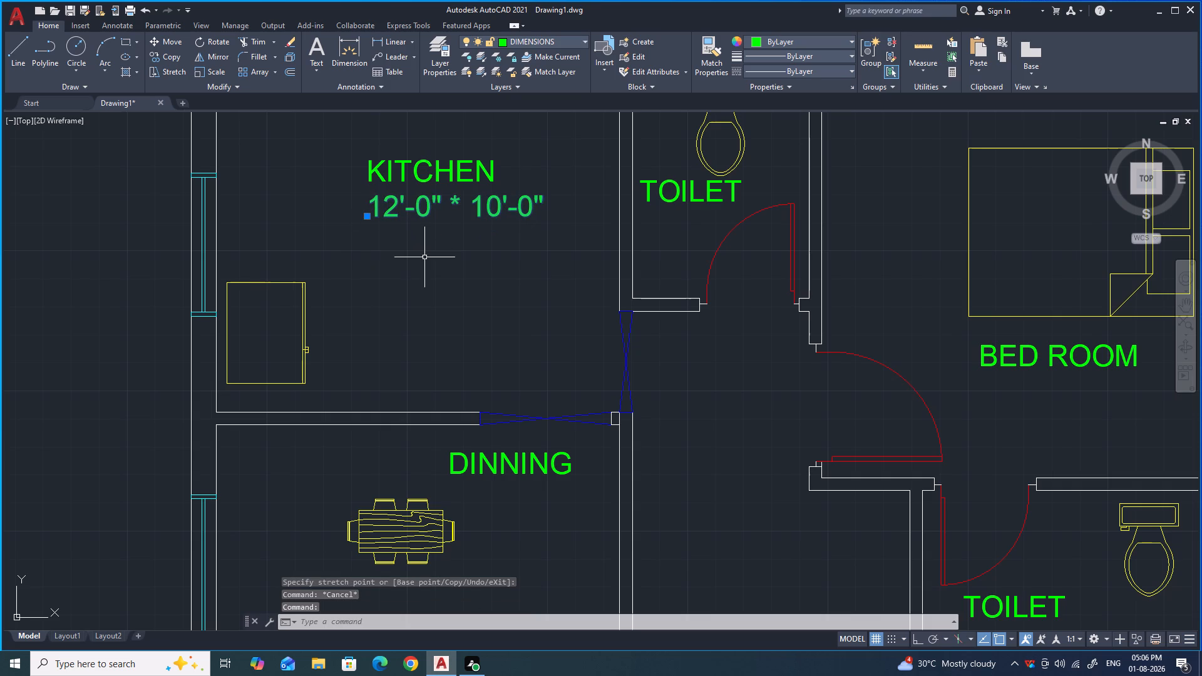
{"action": "type", "text": "CO"}
{"action": "key", "text": "Return"}
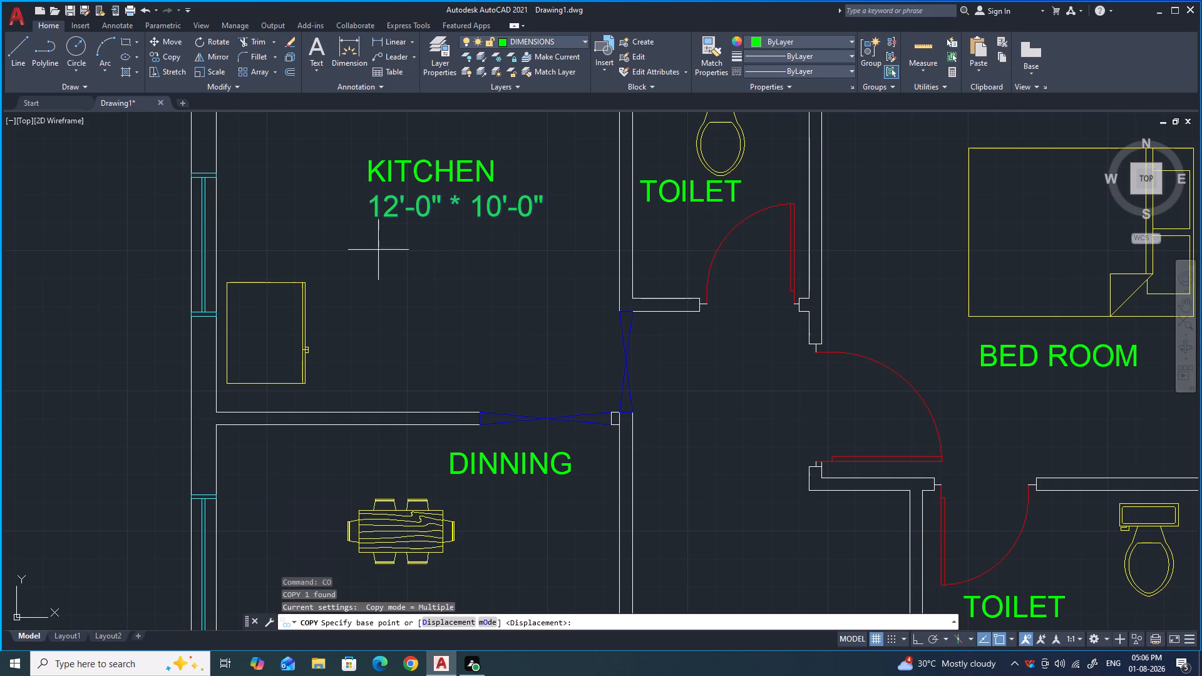
{"action": "left_click", "coordinate": [378, 216]}
{"action": "scroll", "coordinate": [419, 294], "scroll_direction": "down", "scroll_amount": 3}
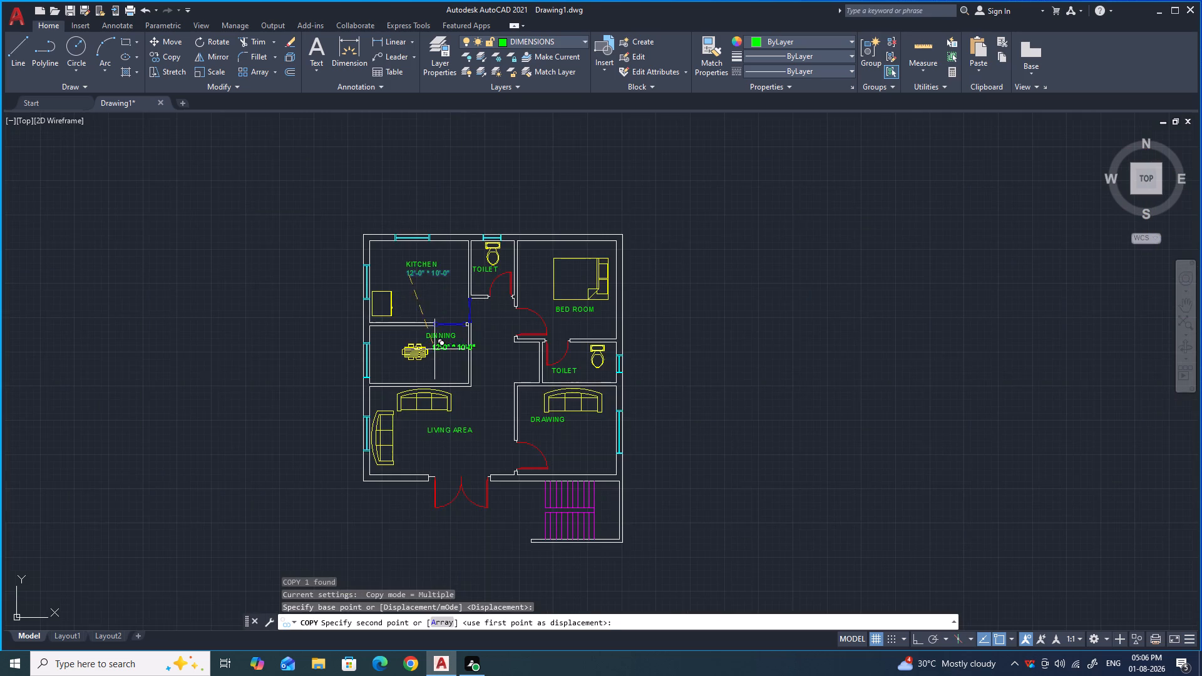
{"action": "scroll", "coordinate": [432, 355], "scroll_direction": "up", "scroll_amount": 4}
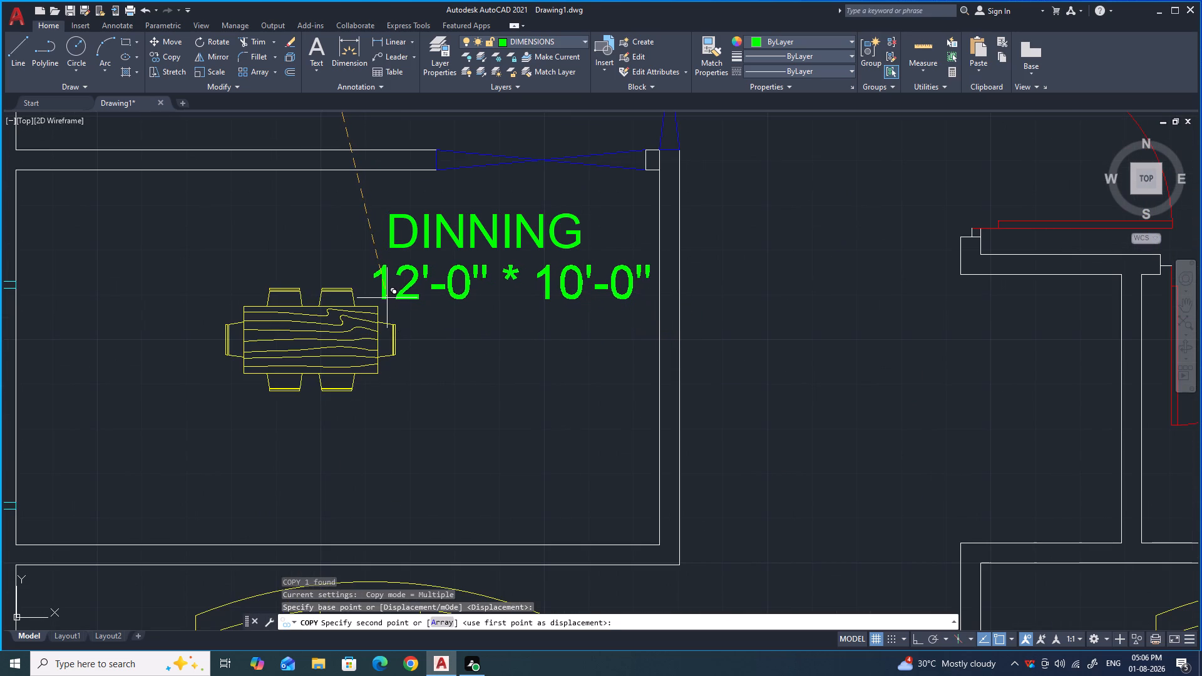
{"action": "left_click", "coordinate": [386, 298]}
{"action": "scroll", "coordinate": [401, 299], "scroll_direction": "down", "scroll_amount": 4}
{"action": "scroll", "coordinate": [456, 237], "scroll_direction": "up", "scroll_amount": 2}
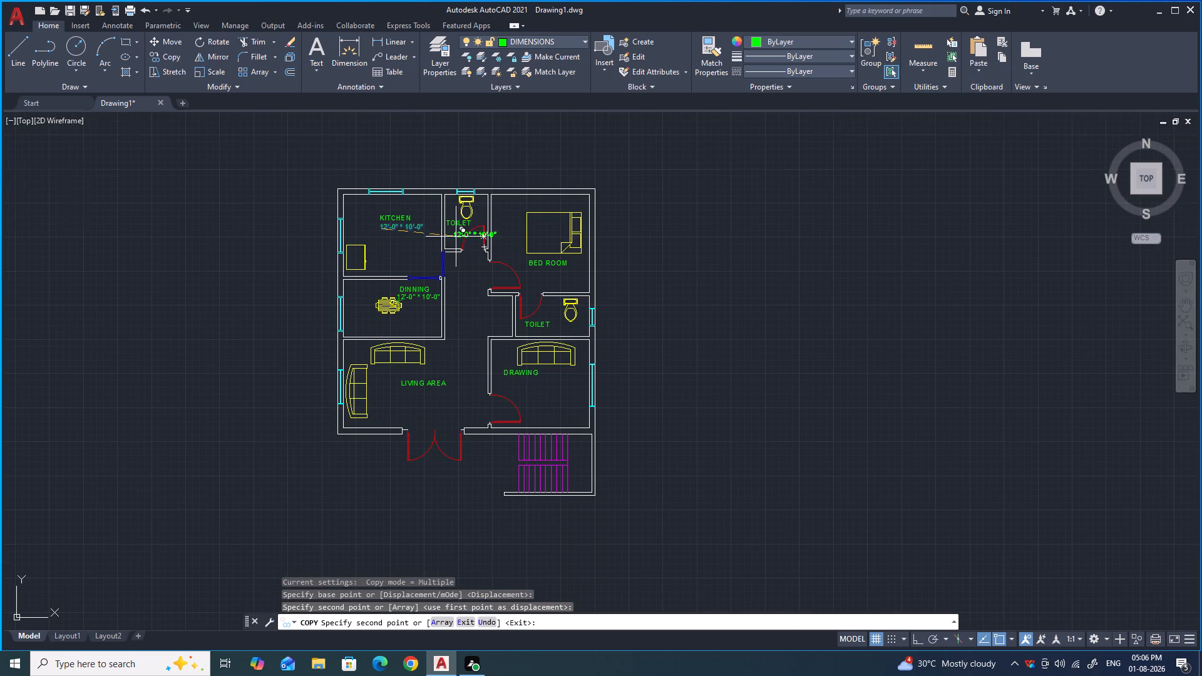
{"action": "scroll", "coordinate": [456, 237], "scroll_direction": "up", "scroll_amount": 1}
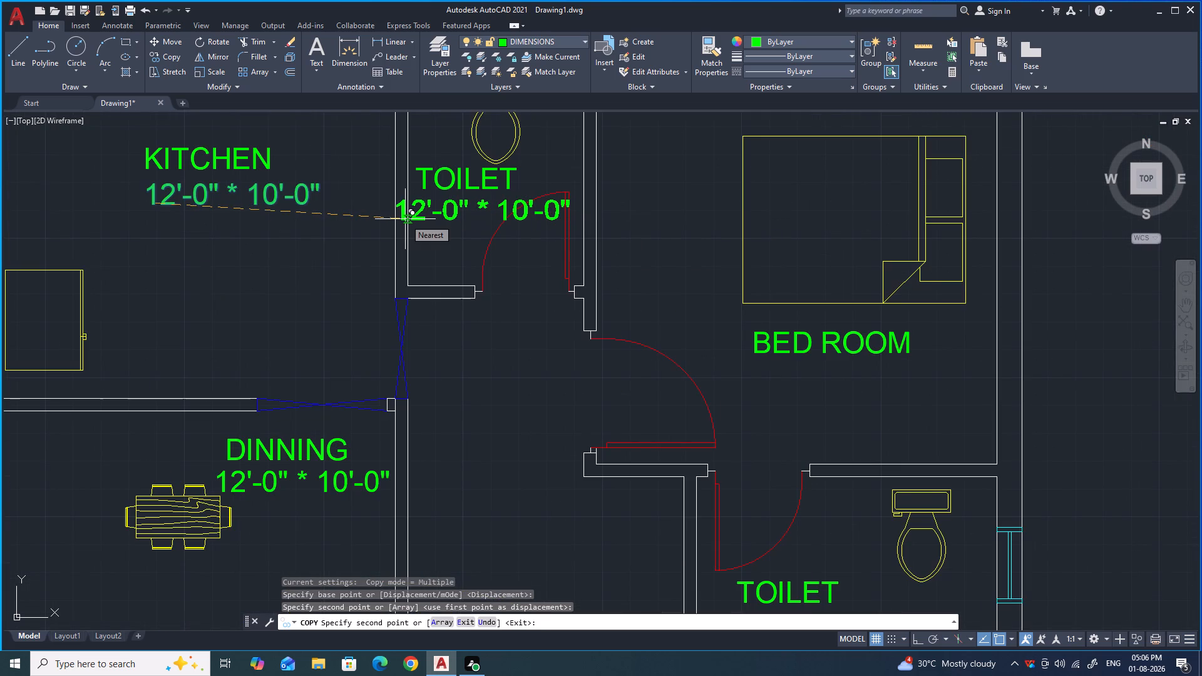
{"action": "scroll", "coordinate": [411, 220], "scroll_direction": "up", "scroll_amount": 2}
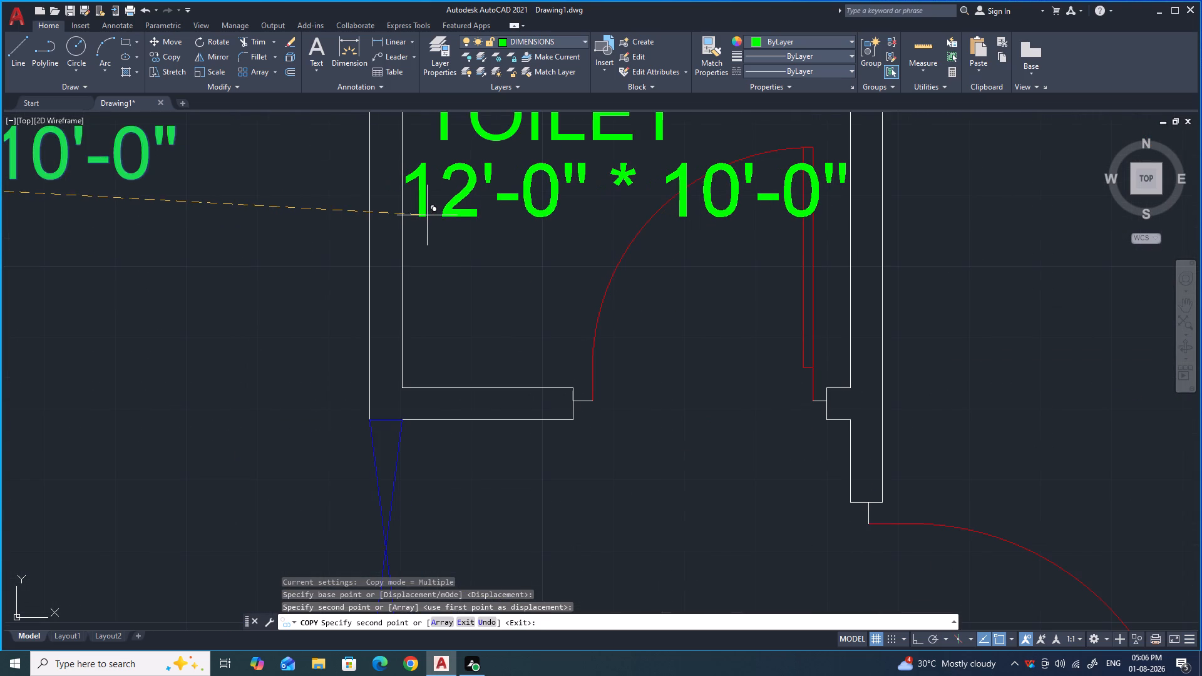
{"action": "left_click", "coordinate": [427, 215]}
Place further copies of the size text beneath the BED ROOM label and the TOILET label between bedroom and drawing room.
{"action": "scroll", "coordinate": [428, 217], "scroll_direction": "down", "scroll_amount": 3}
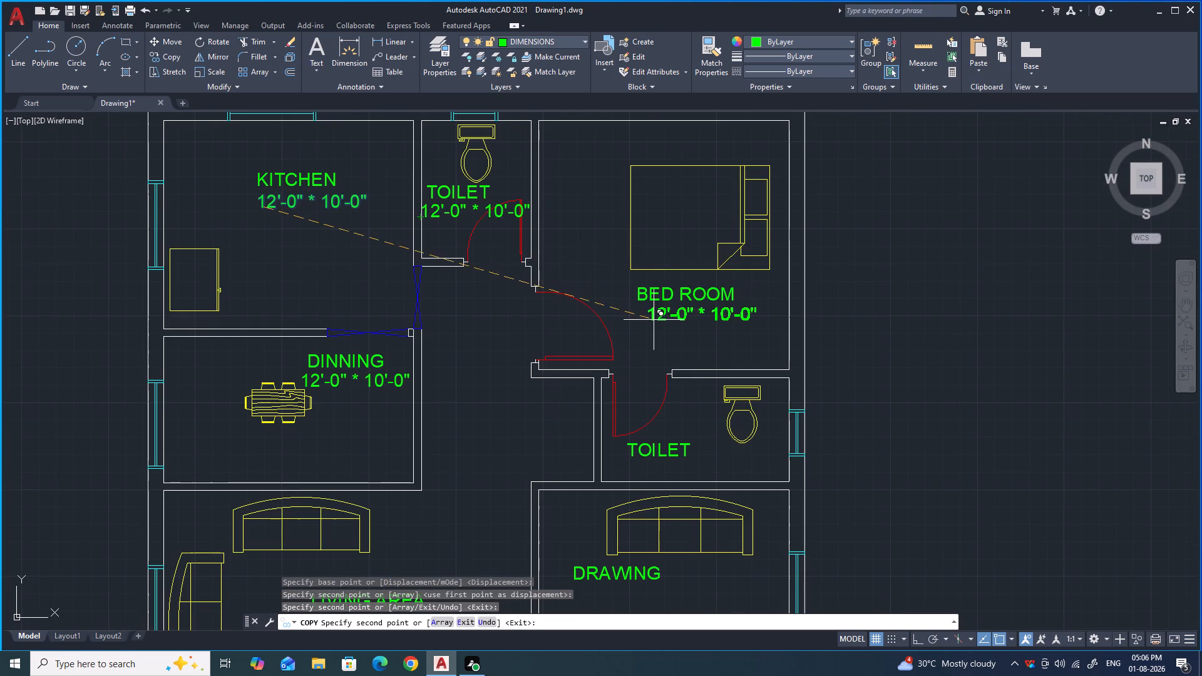
{"action": "left_click", "coordinate": [639, 323]}
{"action": "scroll", "coordinate": [563, 232], "scroll_direction": "down", "scroll_amount": 3}
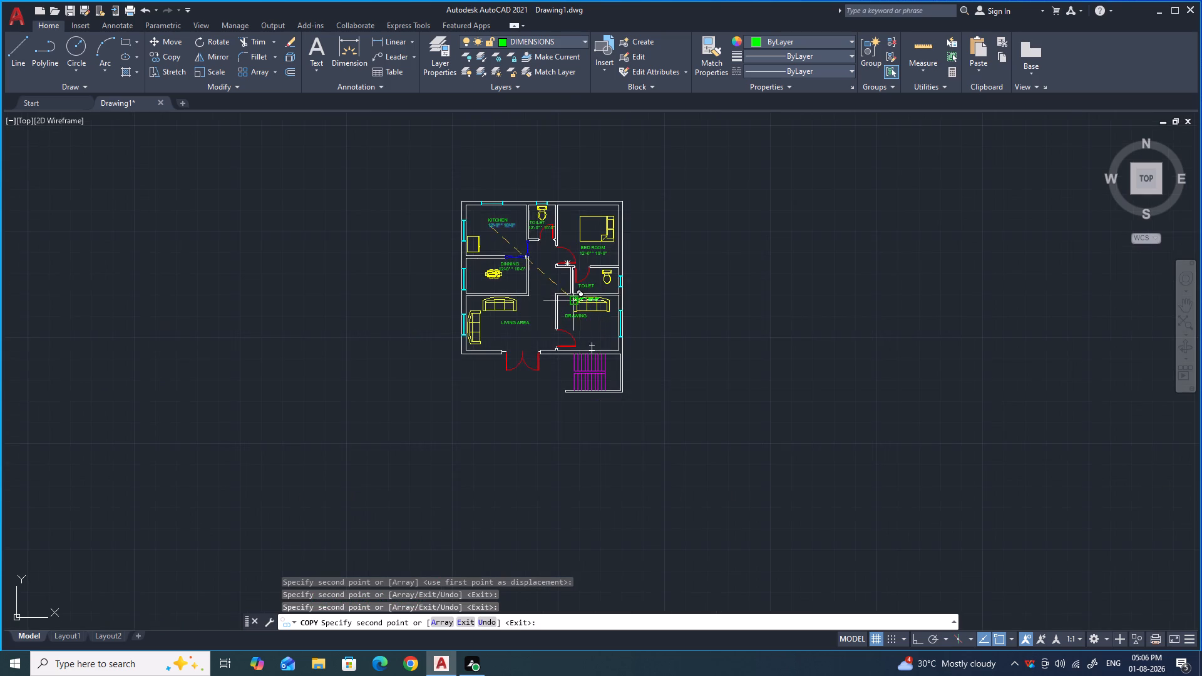
{"action": "scroll", "coordinate": [572, 297], "scroll_direction": "up", "scroll_amount": 4}
{"action": "left_click", "coordinate": [598, 264]}
Place copies of the size text beneath the DRAWING and LIVING AREA labels and finish copying.
{"action": "scroll", "coordinate": [562, 255], "scroll_direction": "down", "scroll_amount": 3}
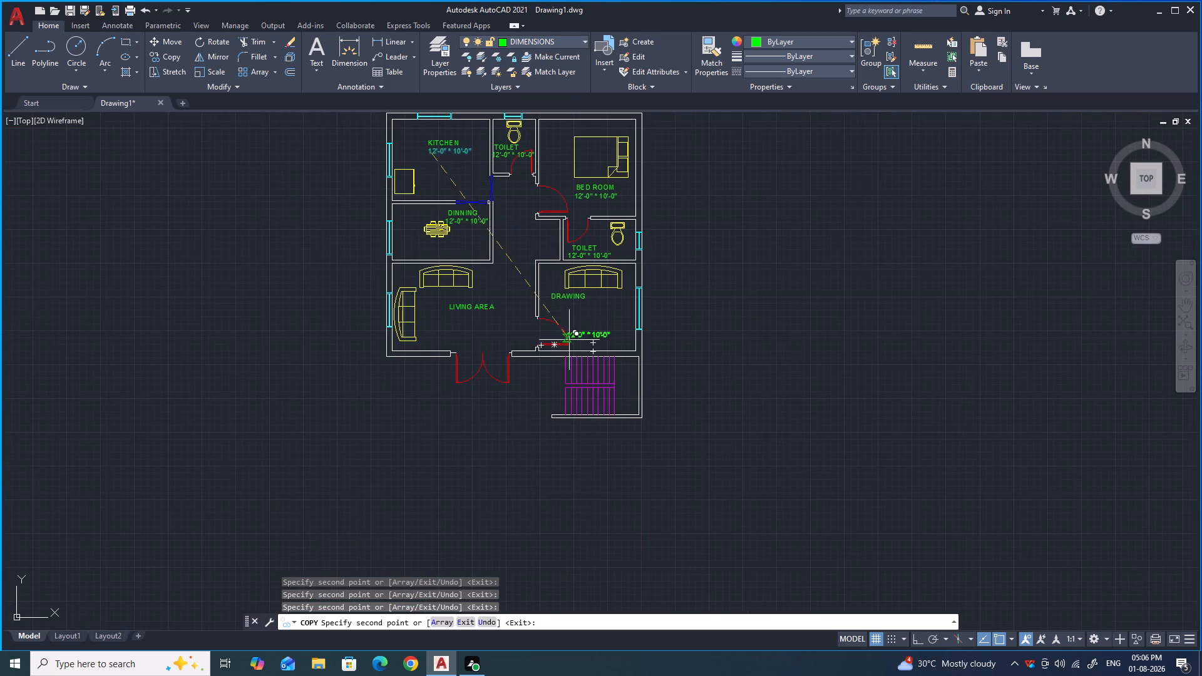
{"action": "scroll", "coordinate": [554, 311], "scroll_direction": "up", "scroll_amount": 3}
{"action": "left_click", "coordinate": [554, 304]}
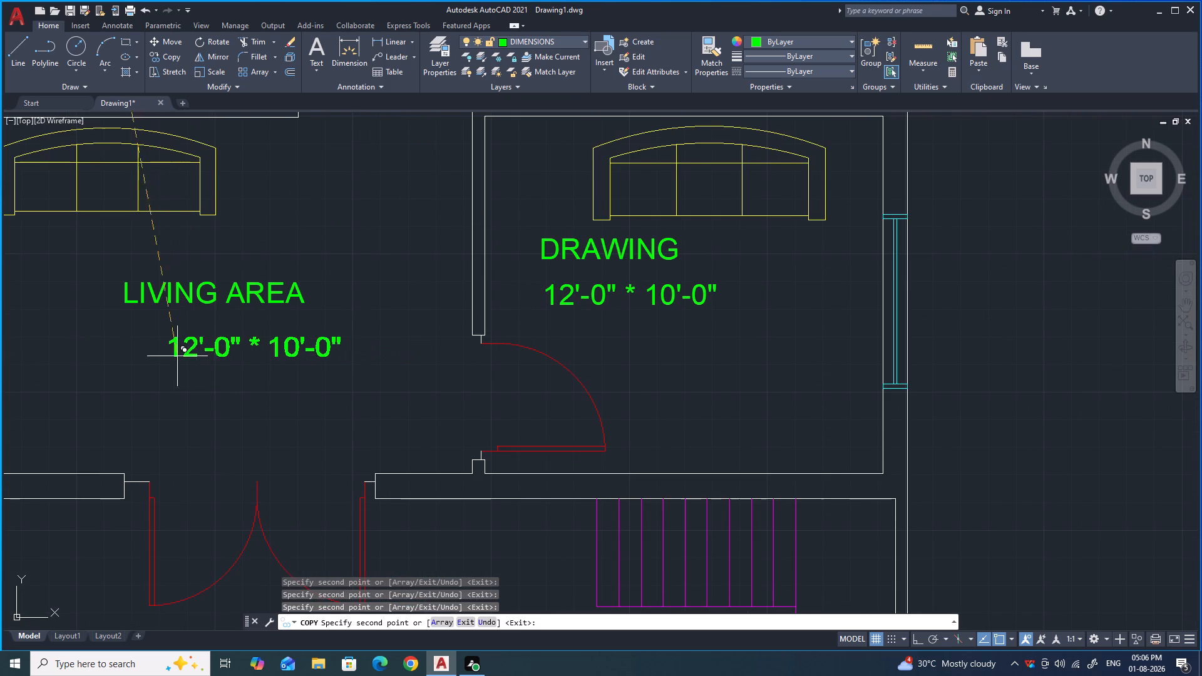
{"action": "left_click", "coordinate": [134, 335]}
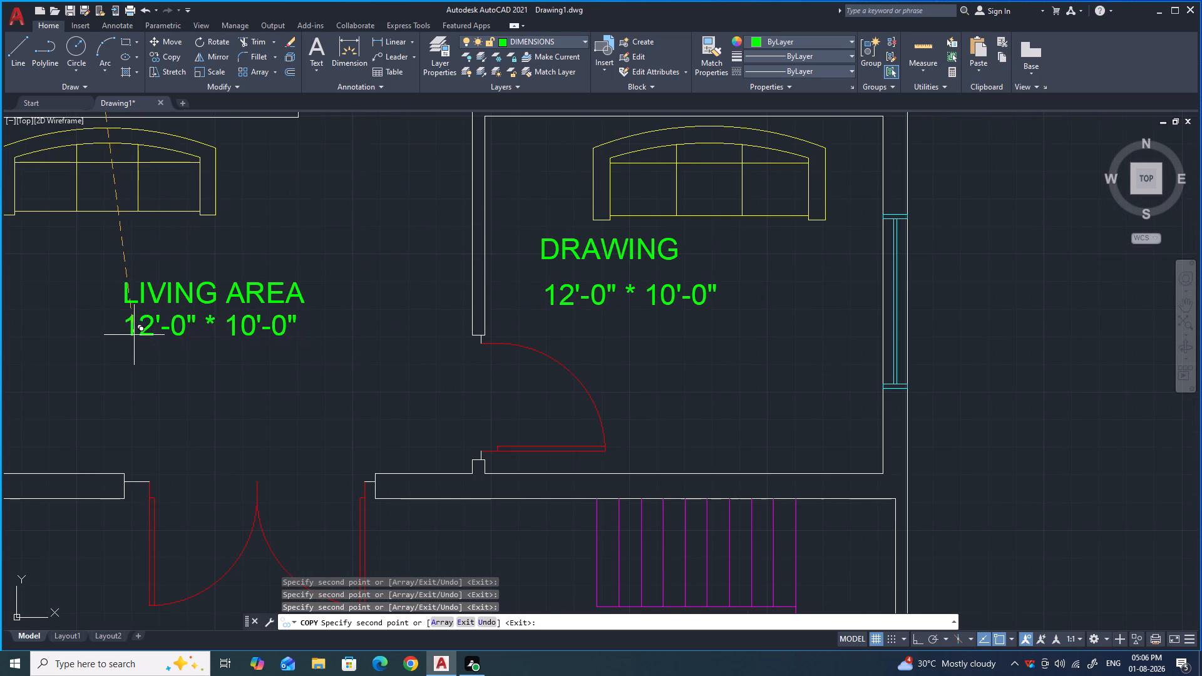
{"action": "key", "text": "Escape"}
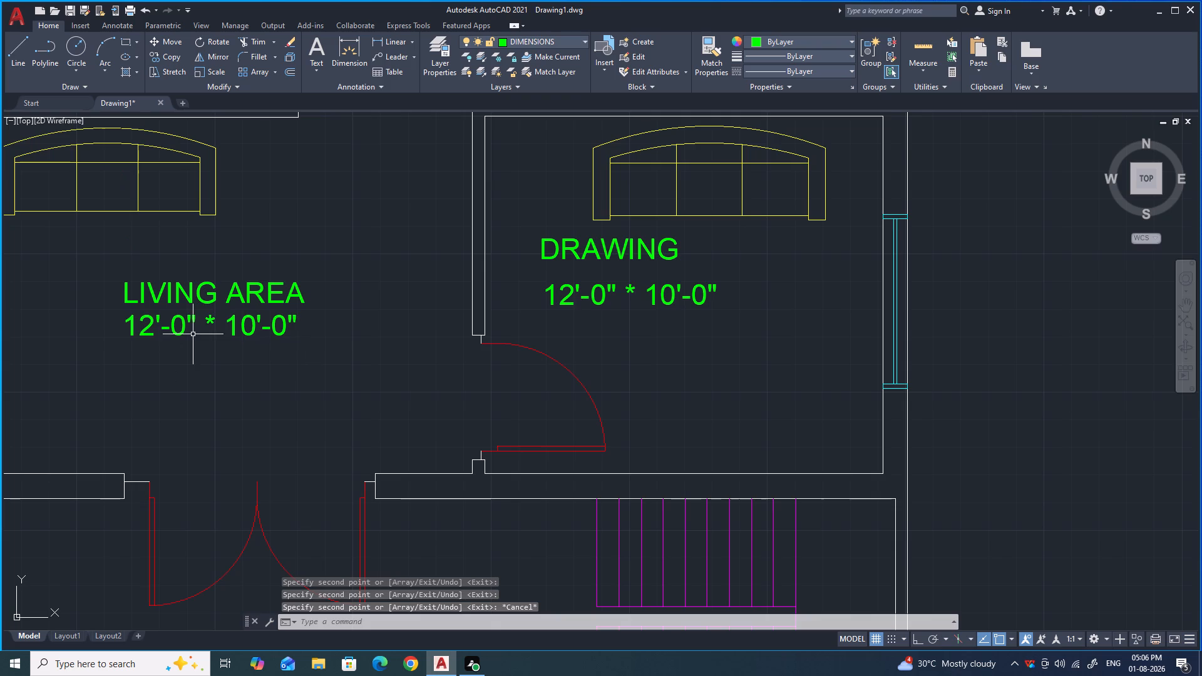
Change the first dimension of the size text beneath the LIVING AREA label to 17'-7.5".
{"action": "scroll", "coordinate": [140, 327], "scroll_direction": "up", "scroll_amount": 3}
{"action": "double_click", "coordinate": [177, 317]}
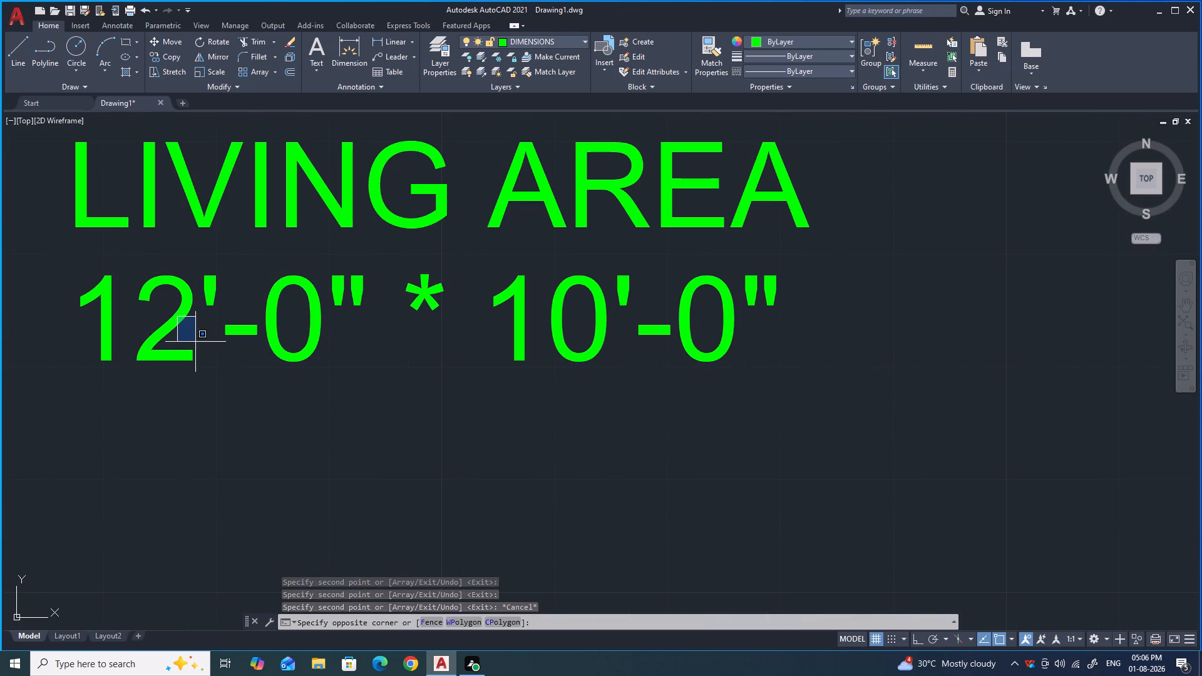
{"action": "left_click", "coordinate": [195, 342]}
{"action": "double_click", "coordinate": [183, 317]}
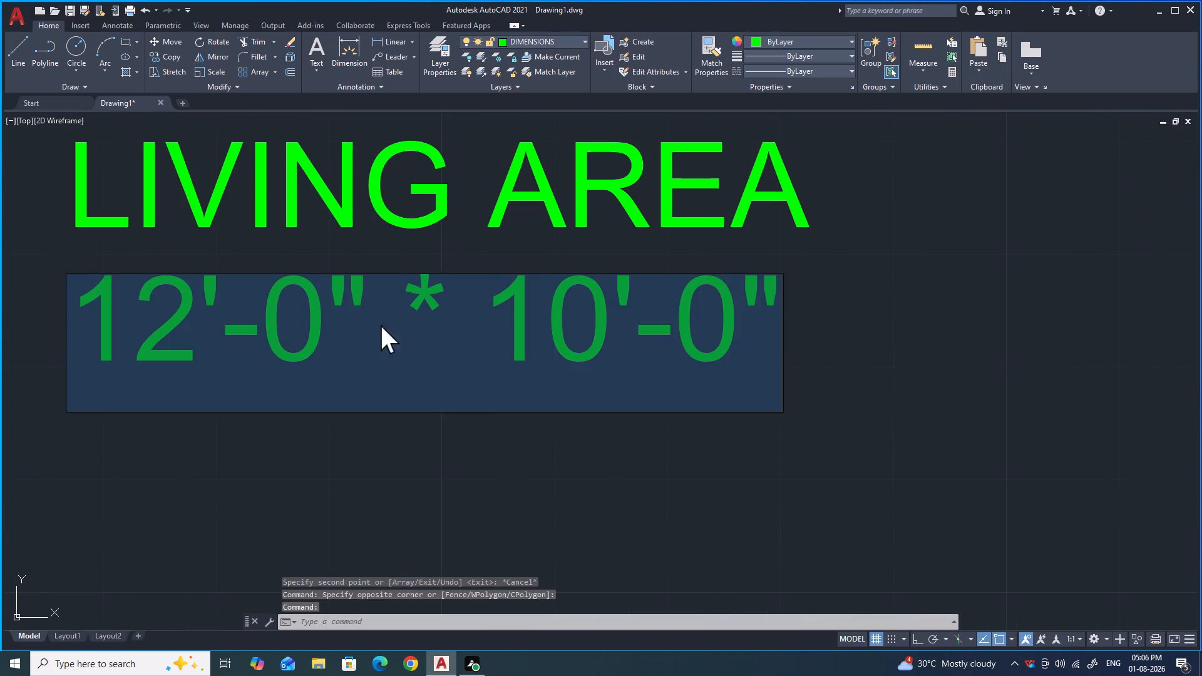
{"action": "left_click", "coordinate": [380, 313]}
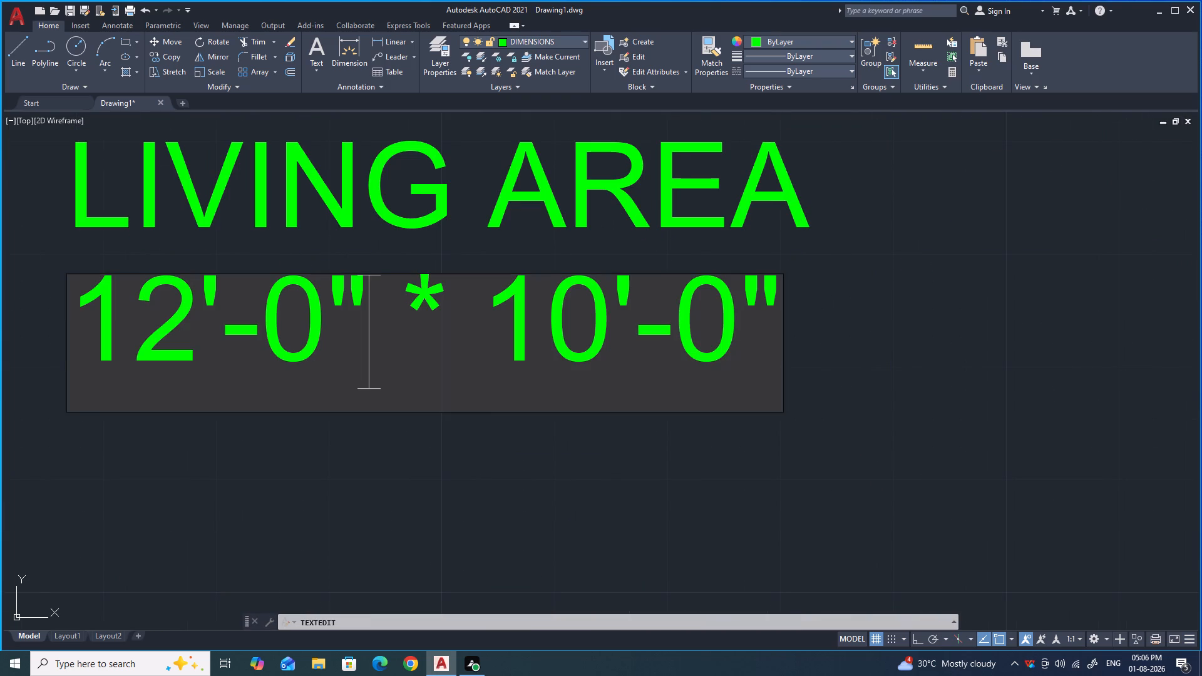
{"action": "key", "text": "BackSpace"}
{"action": "key", "text": "BackSpace"}
{"action": "key", "text": "BackSpace"}
{"action": "key", "text": "BackSpace"}
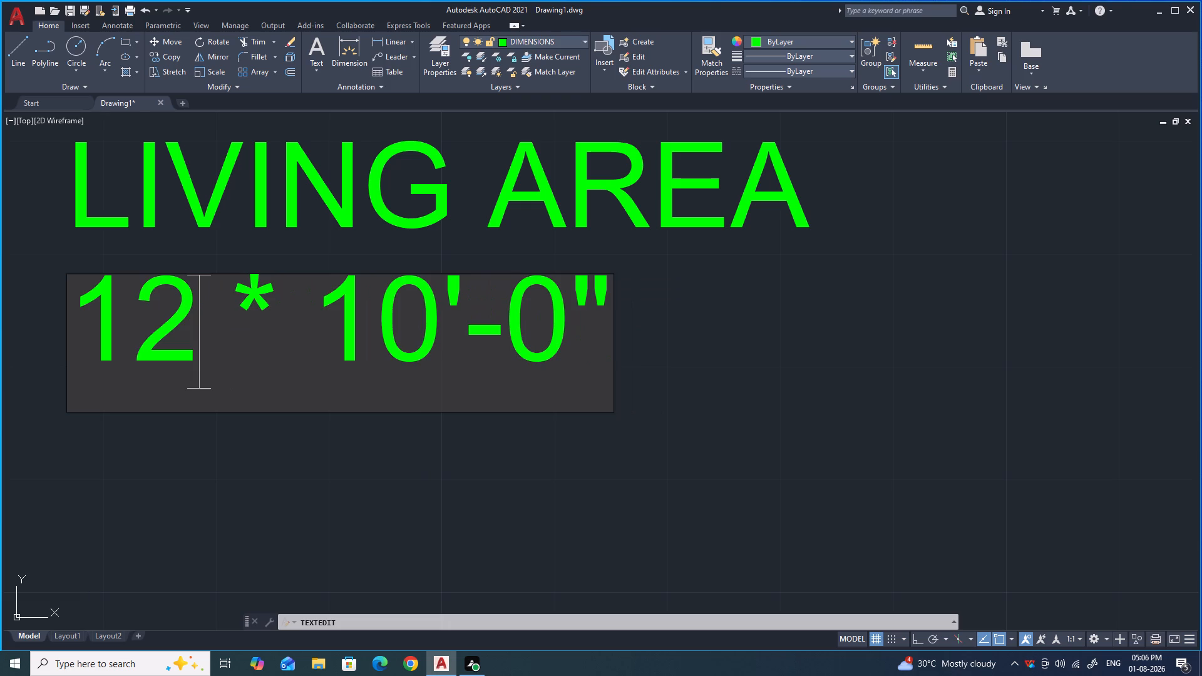
{"action": "key", "text": "BackSpace"}
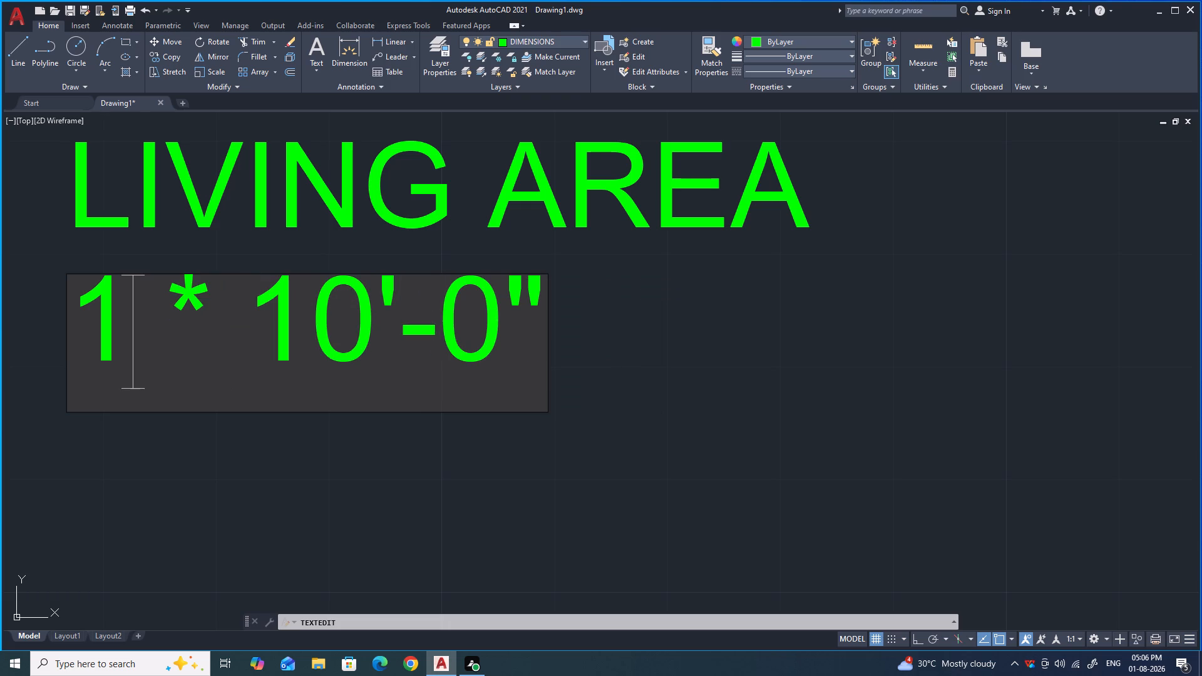
{"action": "key", "text": "7"}
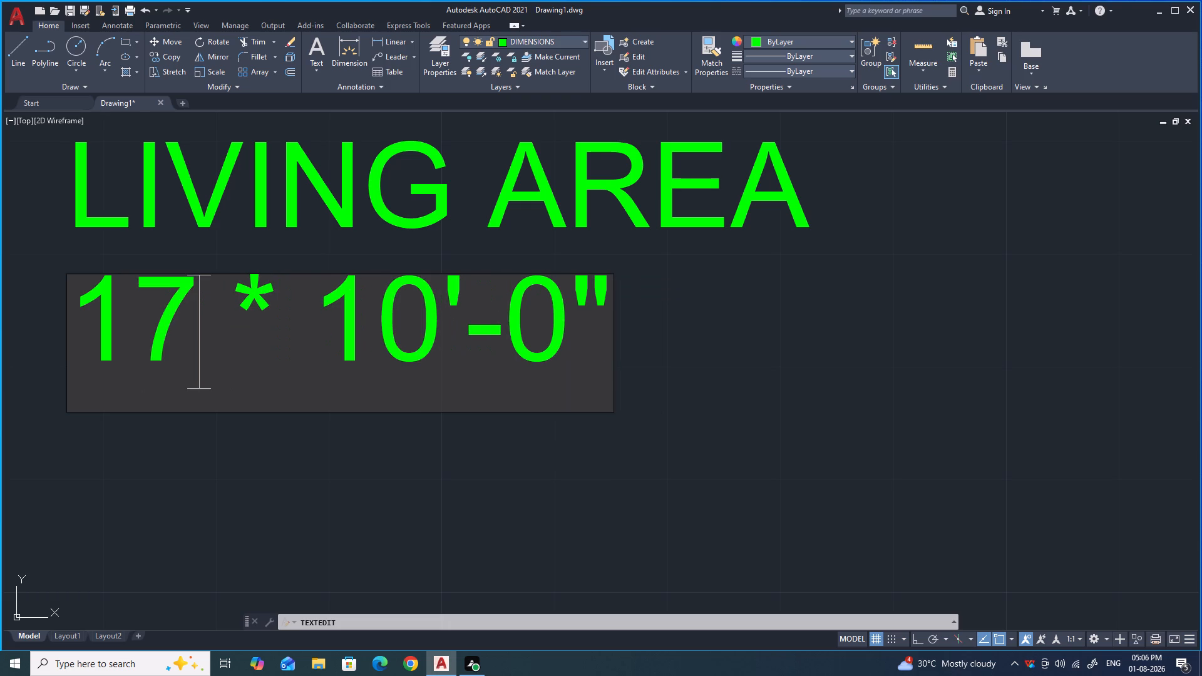
{"action": "key", "text": "apostrophe"}
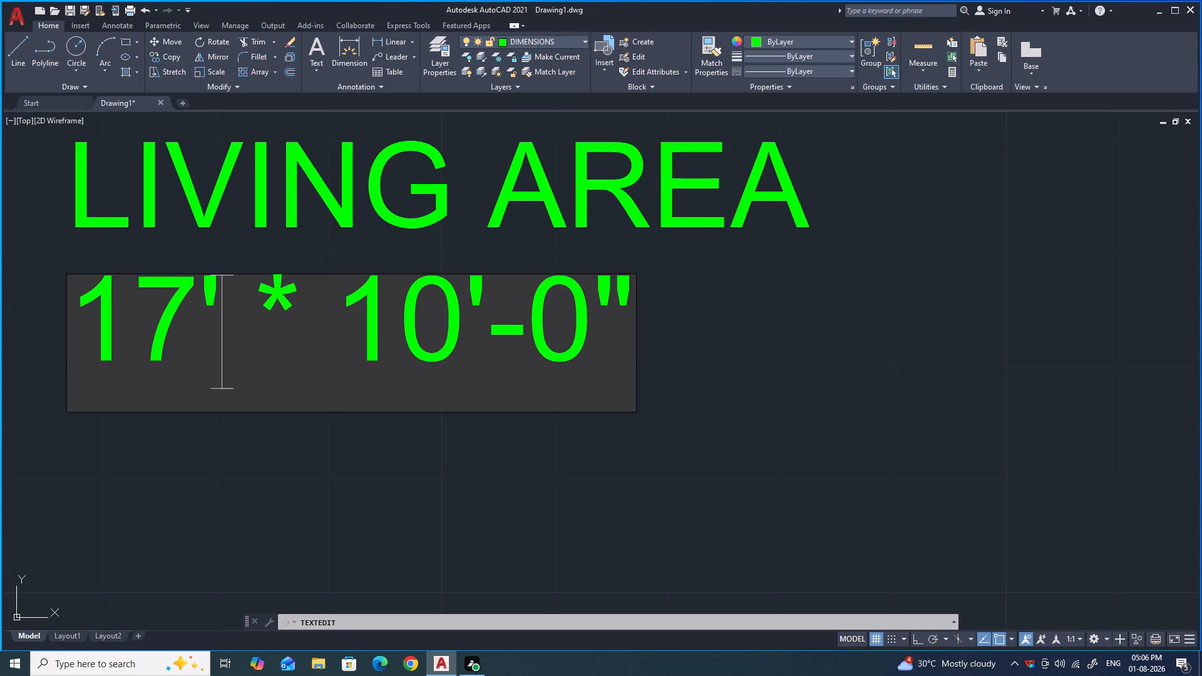
{"action": "key", "text": "minus"}
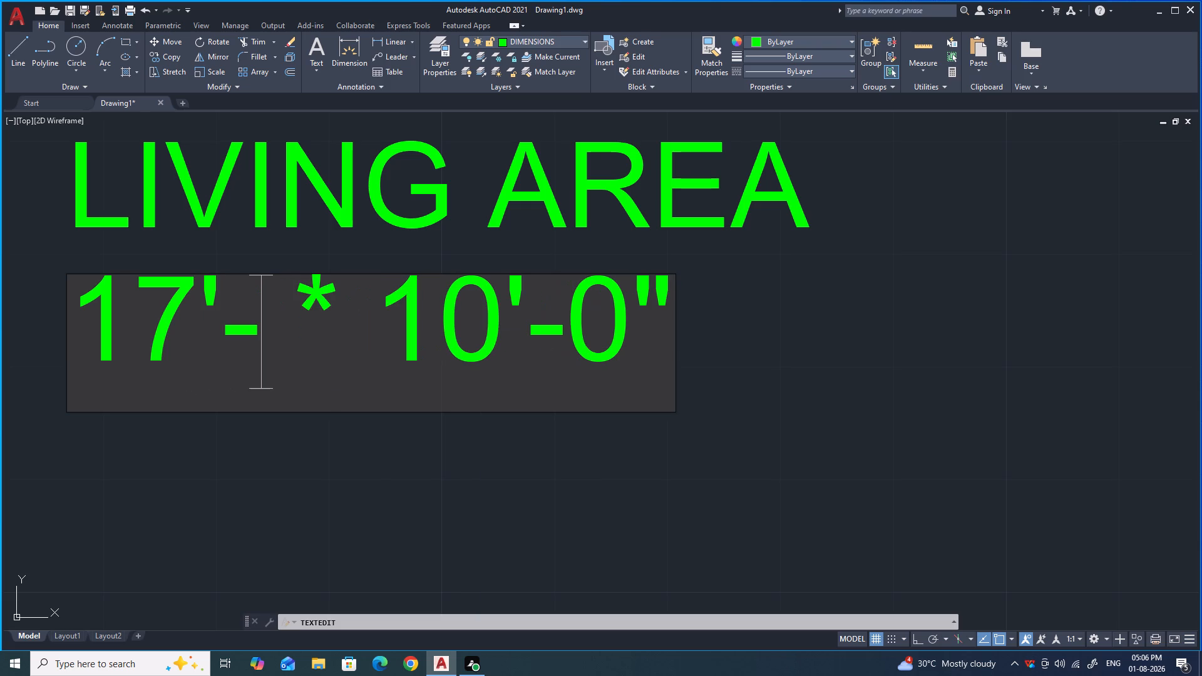
{"action": "type", "text": "7."}
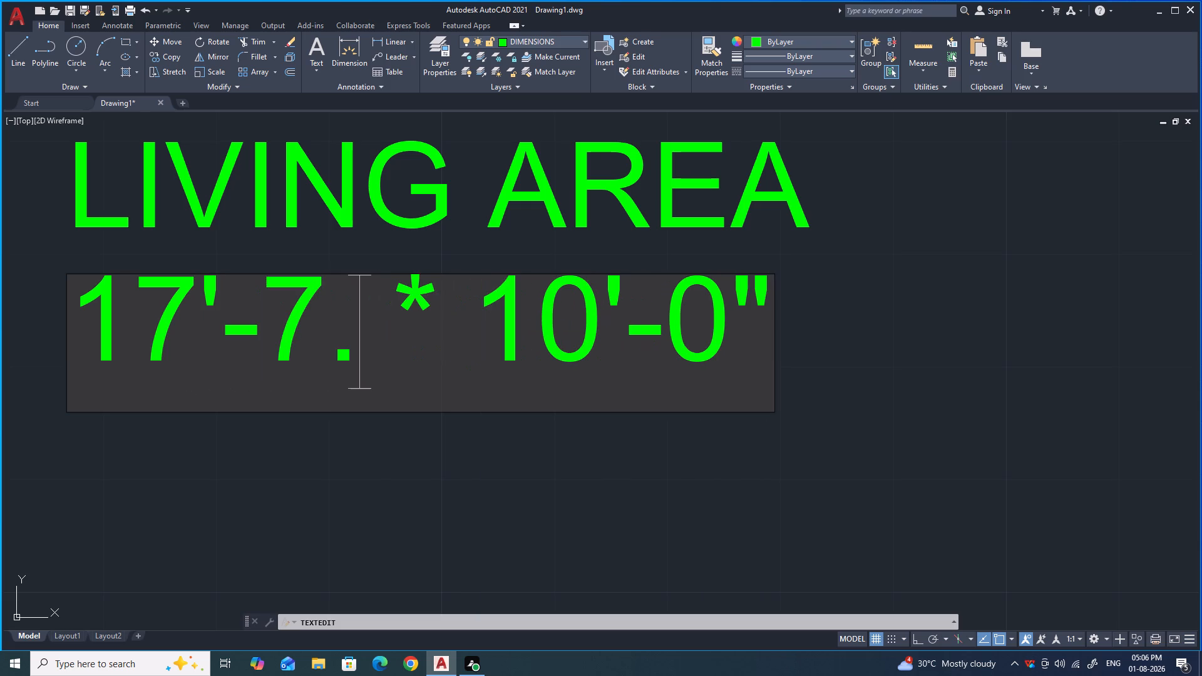
{"action": "key", "text": "5"}
{"action": "key", "text": "shift+quotedbl"}
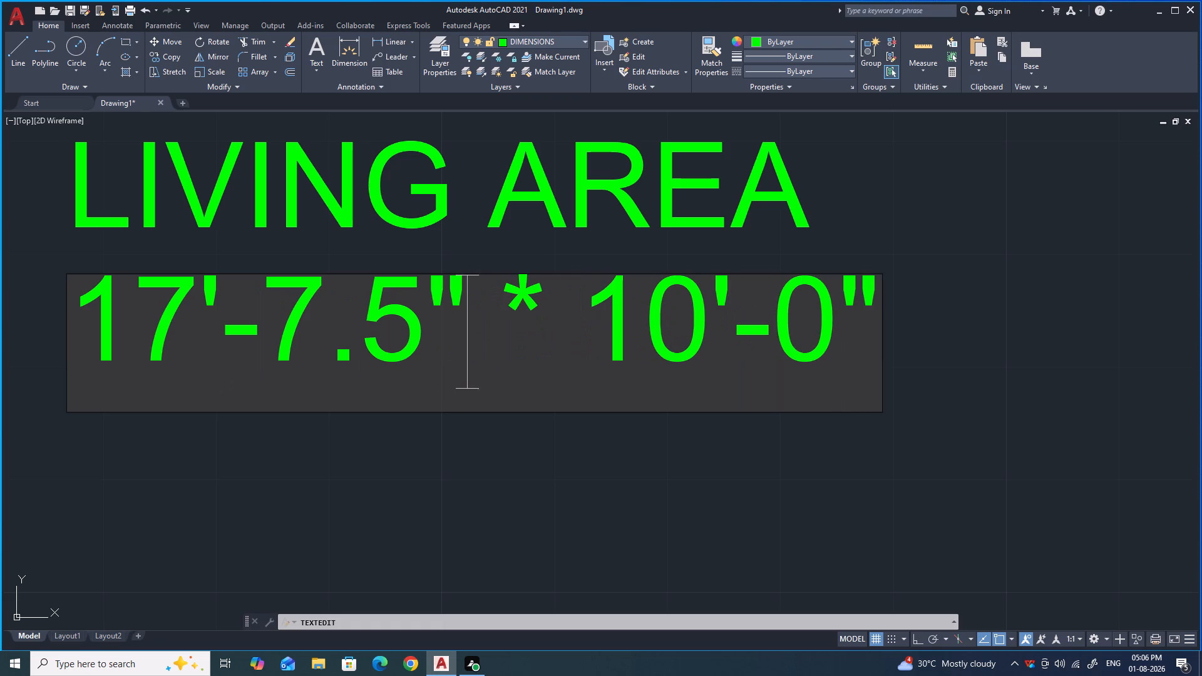
Change the second dimension of the LIVING AREA size text to 10'-9".
{"action": "left_click", "coordinate": [742, 314]}
{"action": "left_click", "coordinate": [847, 325]}
{"action": "key", "text": "BackSpace"}
{"action": "key", "text": "9"}
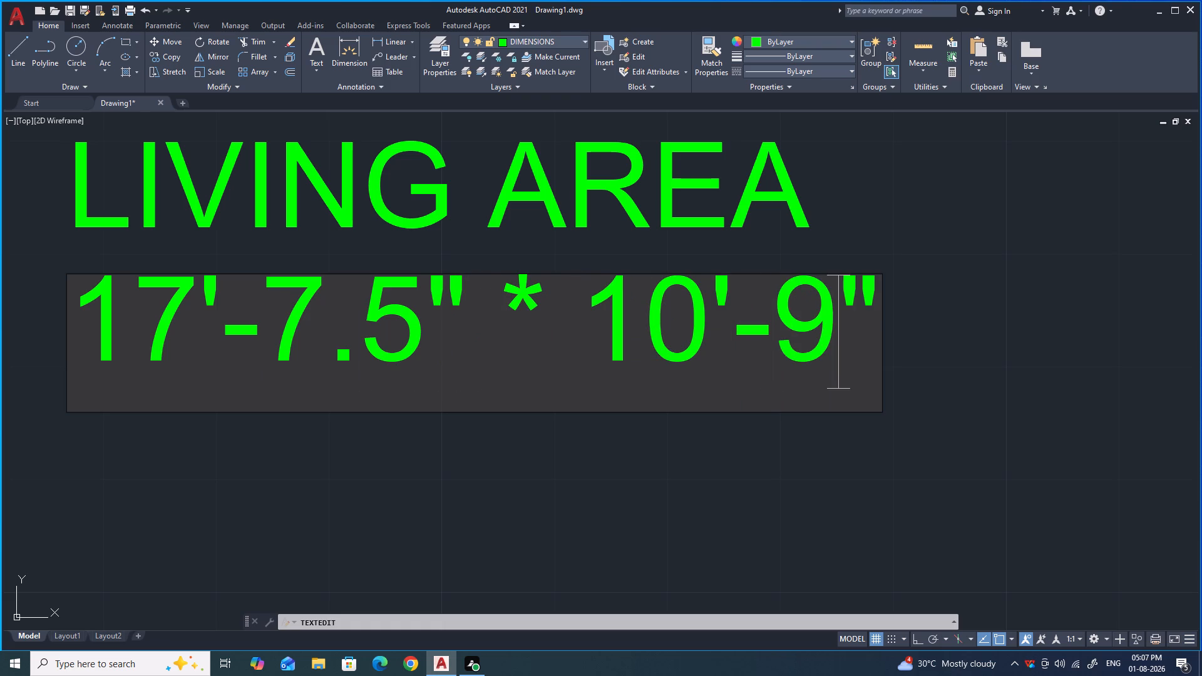
{"action": "left_click", "coordinate": [972, 364]}
Edit the size text beneath the DRAWING label to read 12'-0" * 10'-9.5" and finish text editing.
{"action": "scroll", "coordinate": [609, 308], "scroll_direction": "down", "scroll_amount": 2}
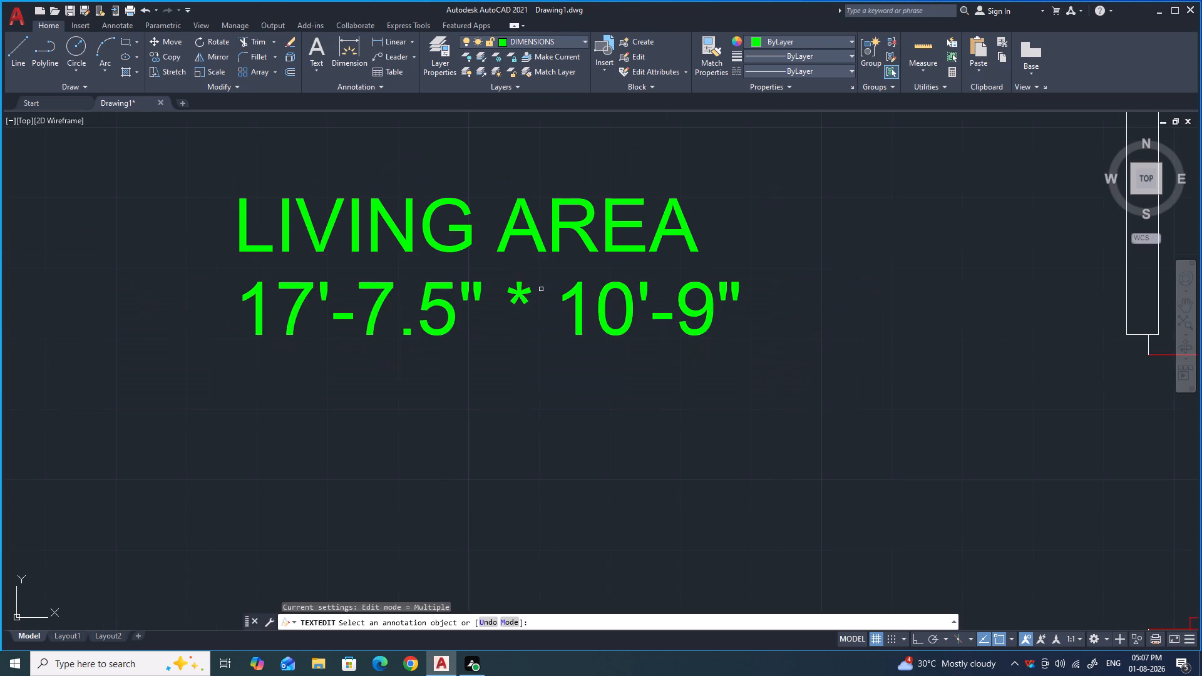
{"action": "scroll", "coordinate": [465, 287], "scroll_direction": "down", "scroll_amount": 4}
{"action": "scroll", "coordinate": [642, 266], "scroll_direction": "up", "scroll_amount": 3}
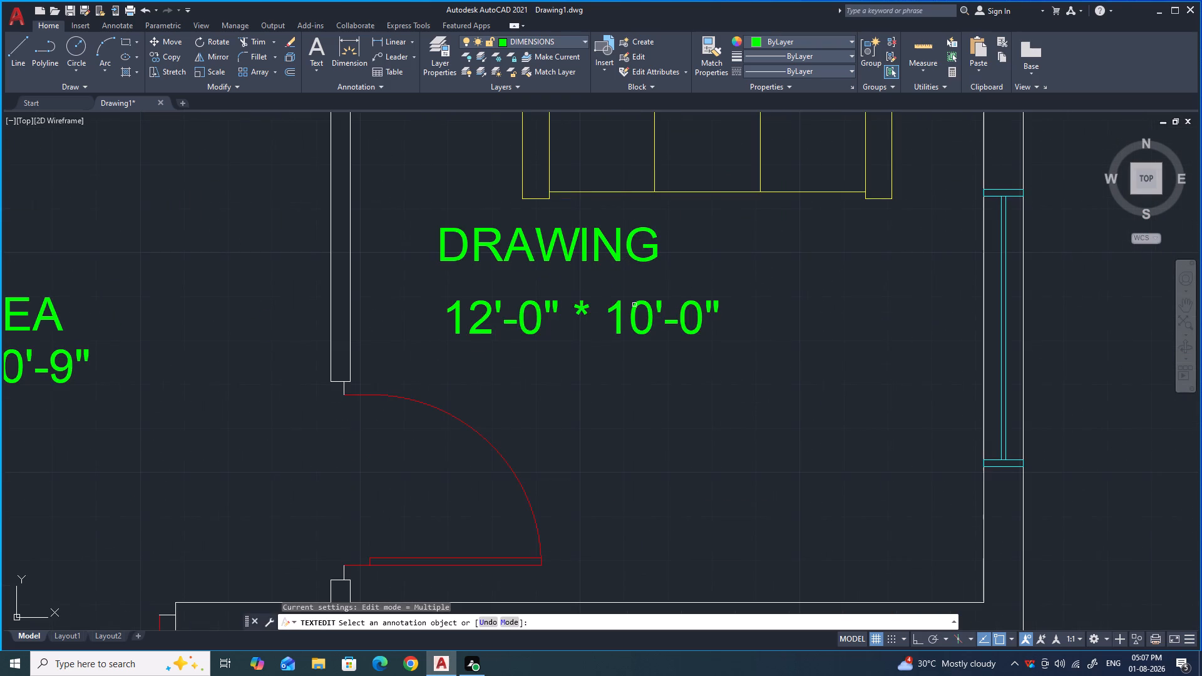
{"action": "left_click", "coordinate": [619, 311]}
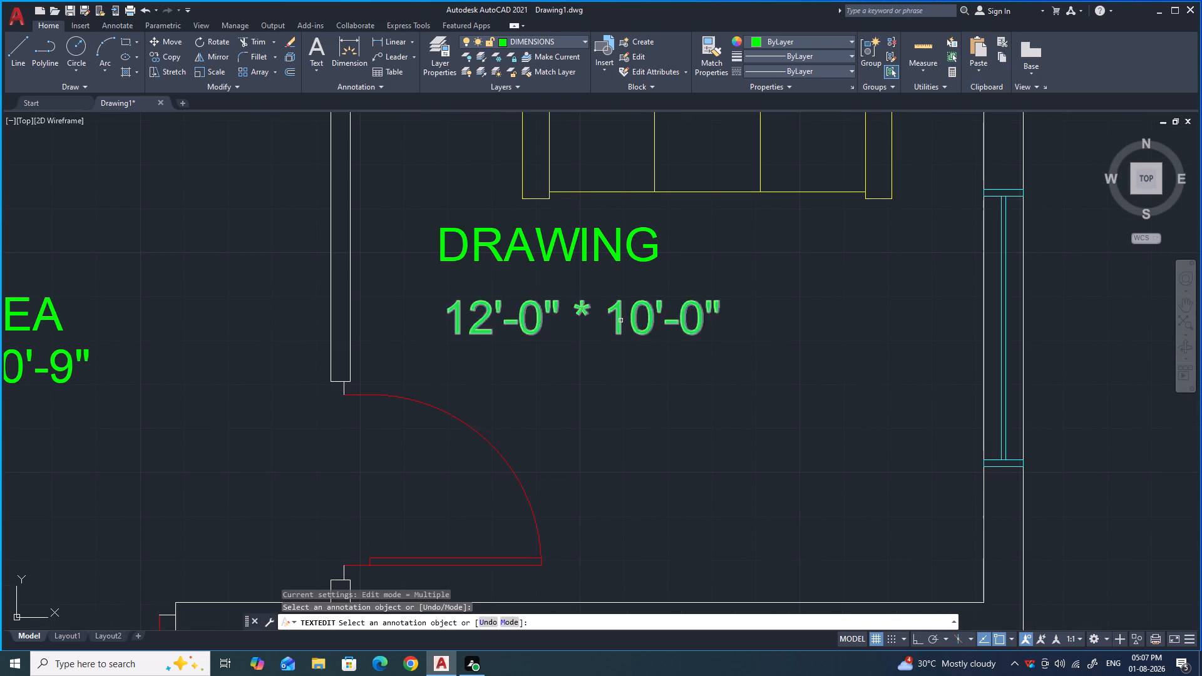
{"action": "left_click", "coordinate": [618, 320]}
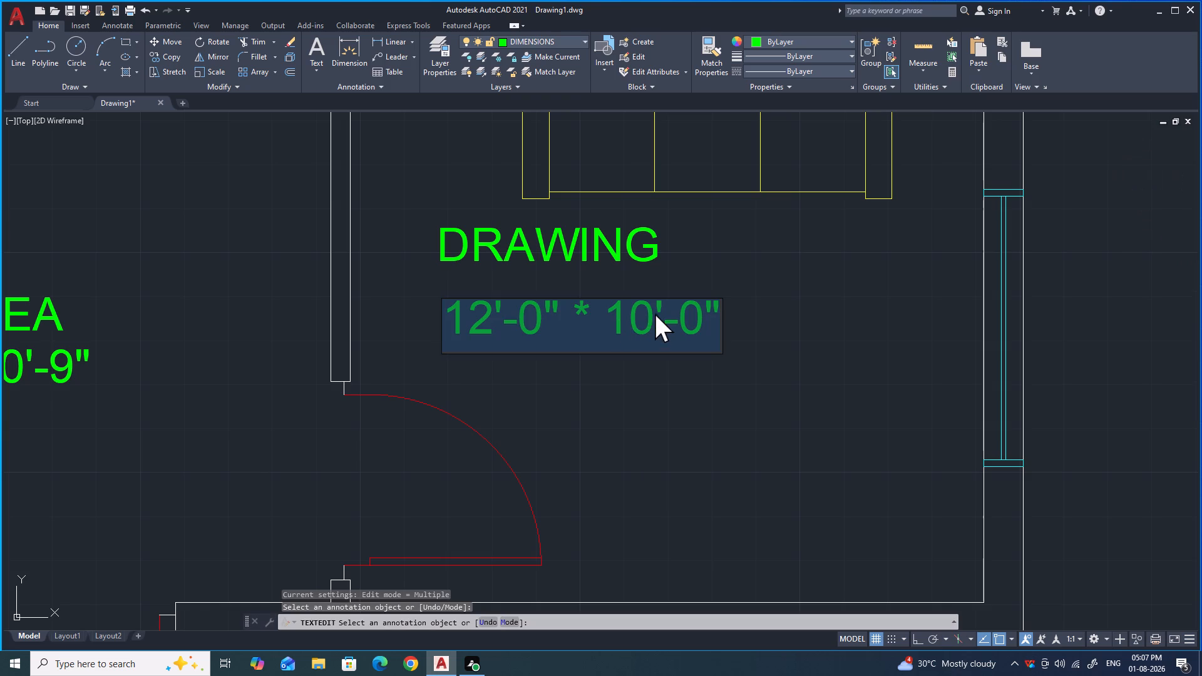
{"action": "left_click", "coordinate": [661, 314]}
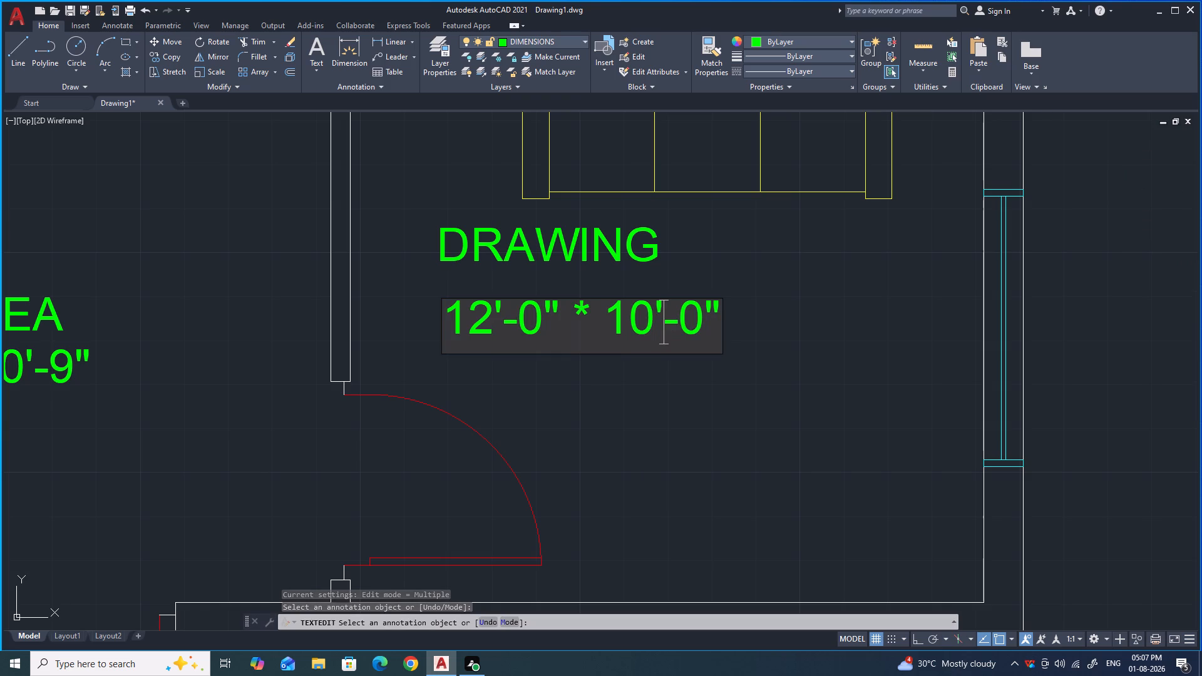
{"action": "left_click", "coordinate": [707, 317]}
{"action": "key", "text": "BackSpace"}
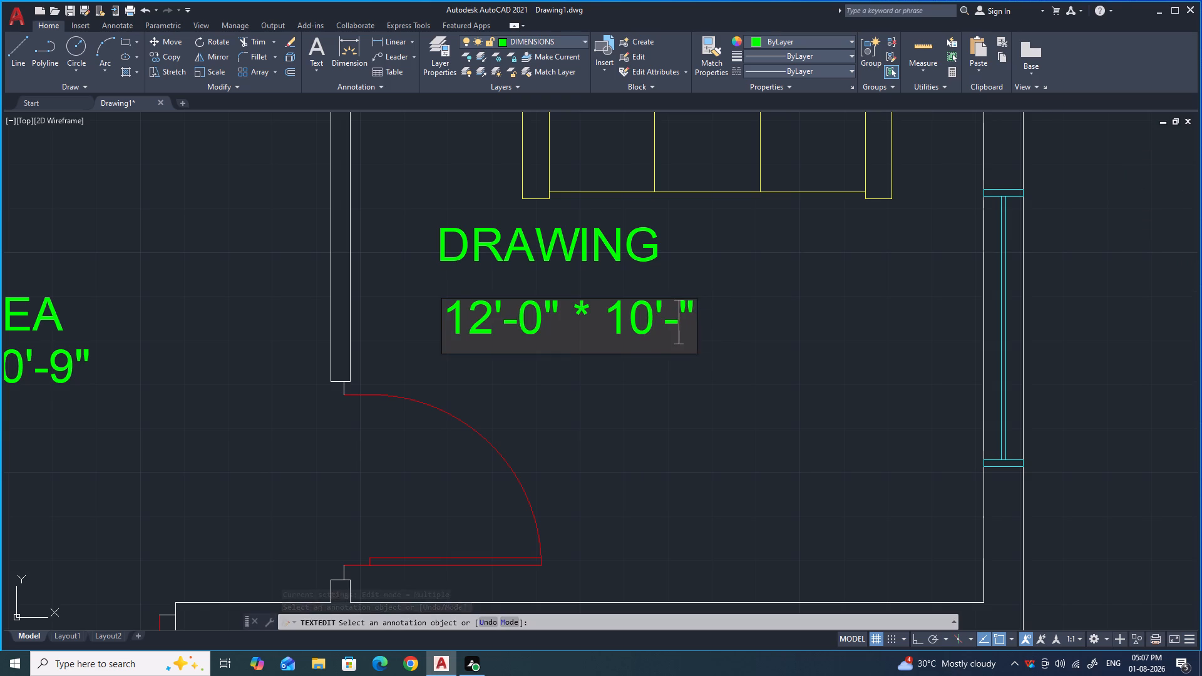
{"action": "key", "text": "9"}
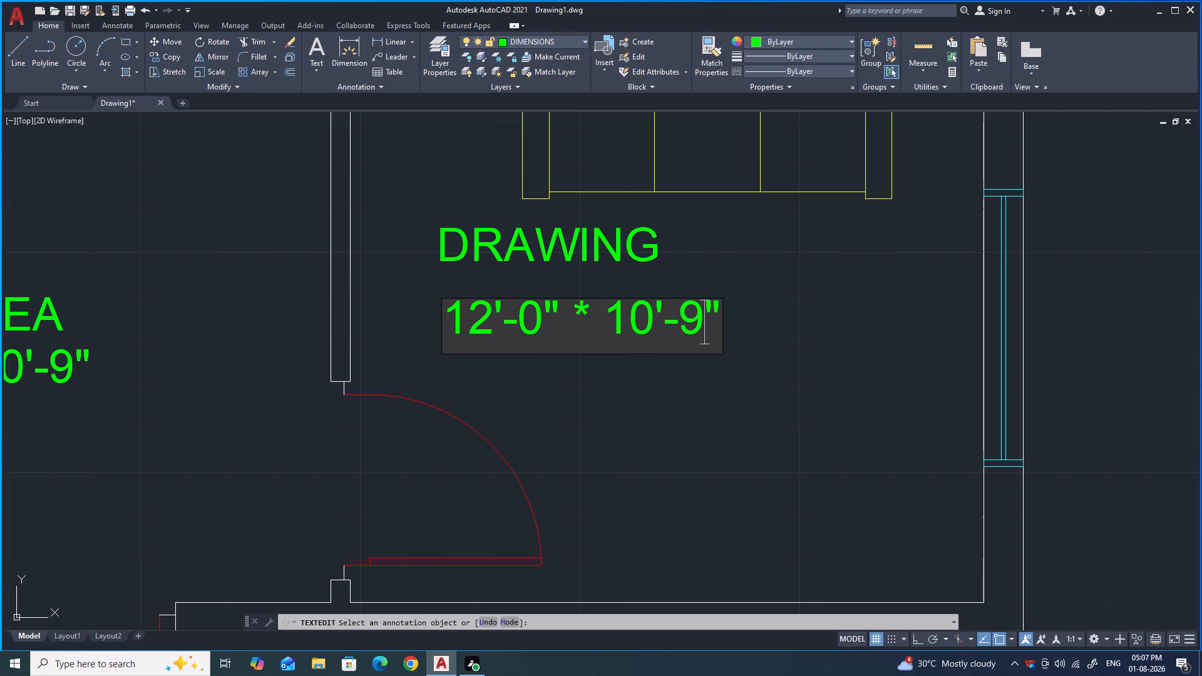
{"action": "key", "text": "period"}
{"action": "key", "text": "5"}
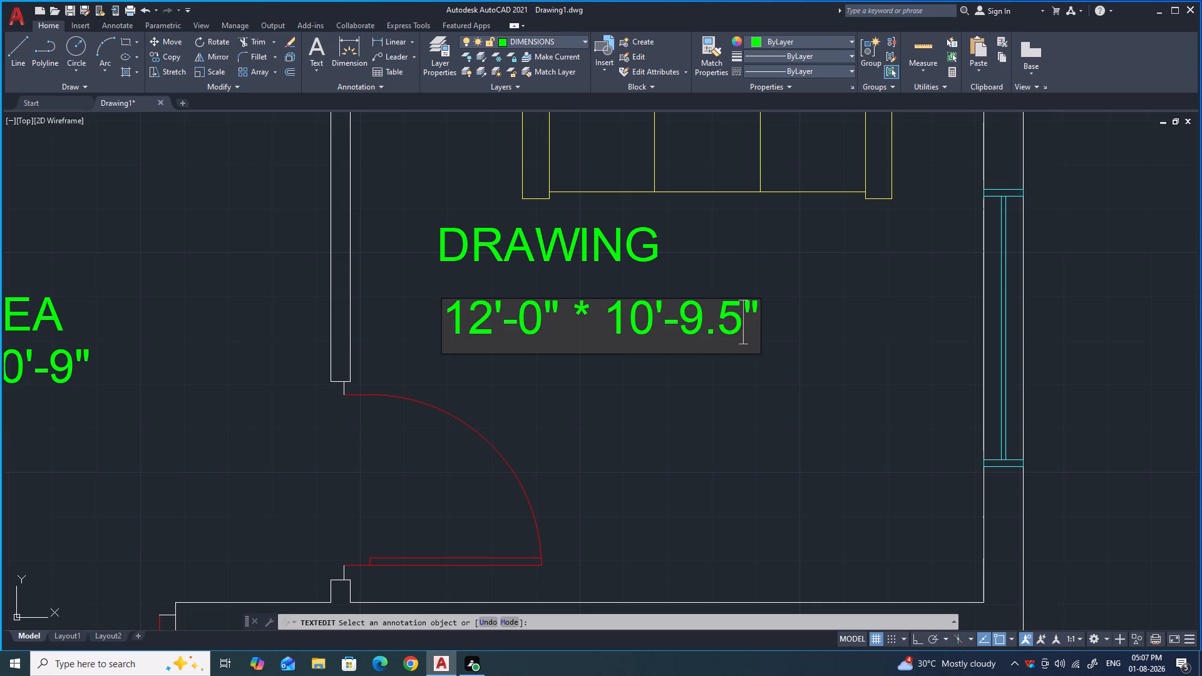
{"action": "left_click", "coordinate": [788, 418]}
{"action": "scroll", "coordinate": [659, 322], "scroll_direction": "down", "scroll_amount": 1}
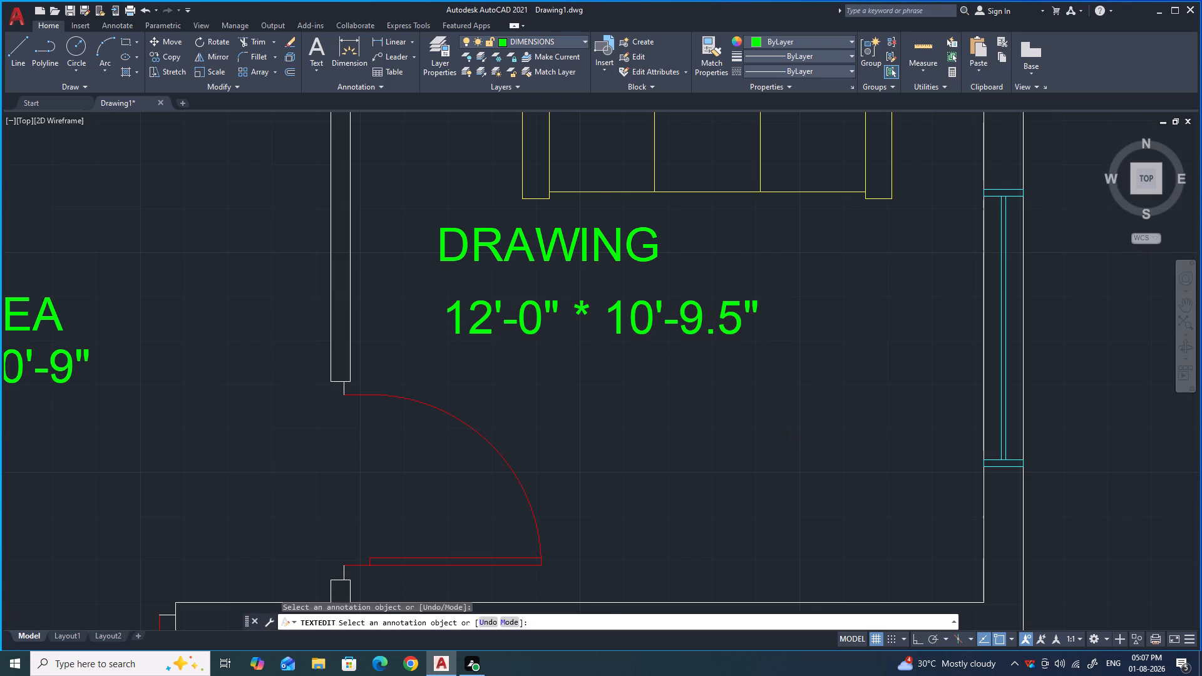
{"action": "key", "text": "Escape"}
Check the drawing room's interior width and length with the Quick measure tool.
{"action": "left_click", "coordinate": [925, 61]}
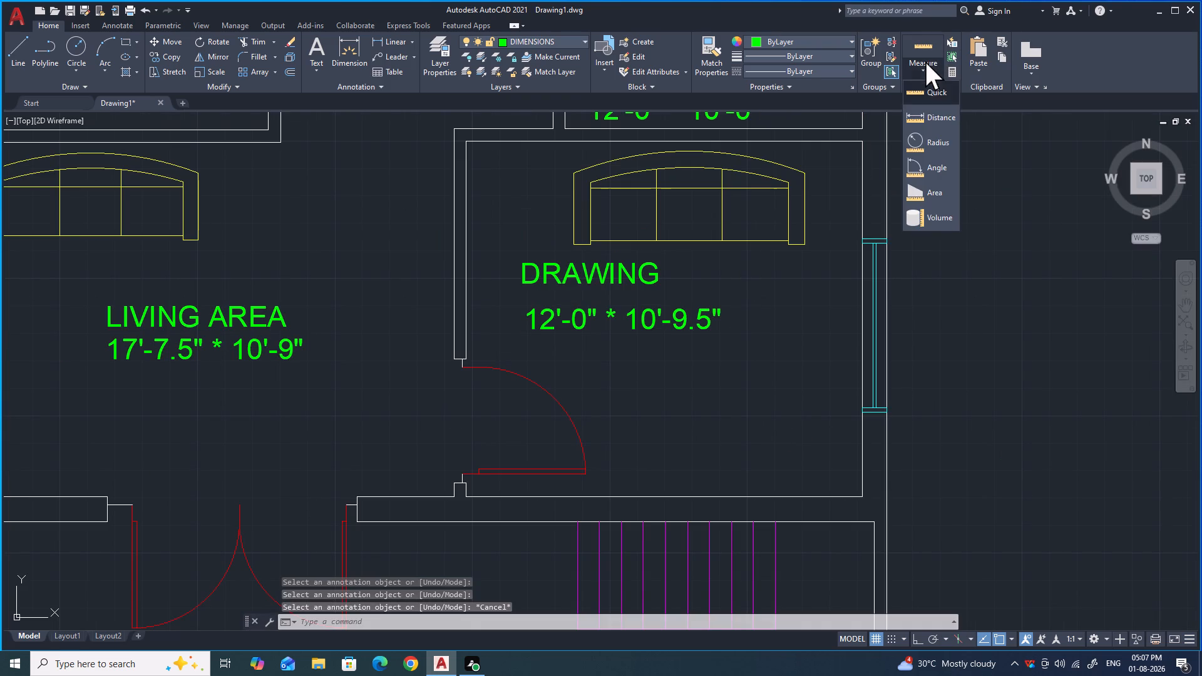
{"action": "left_click", "coordinate": [931, 89]}
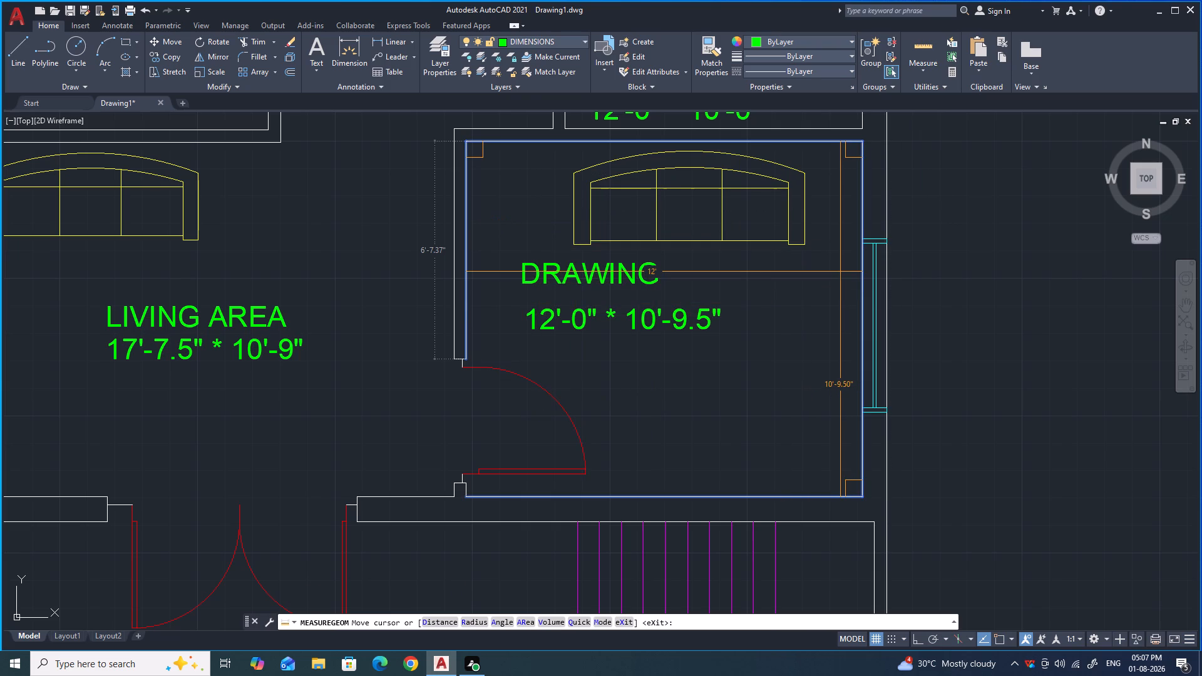
{"action": "key", "text": "Escape"}
Edit the size text of the TOILET between bedroom and drawing room to read 9'-0" * 5'-0".
{"action": "scroll", "coordinate": [635, 315], "scroll_direction": "down", "scroll_amount": 3}
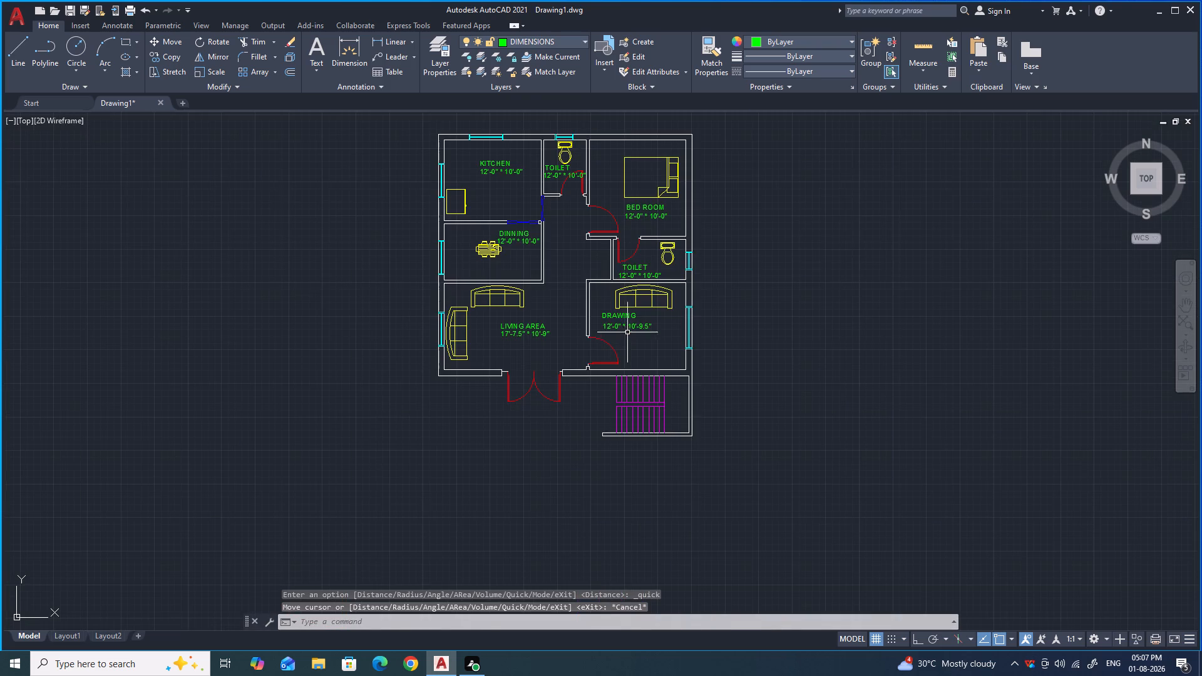
{"action": "scroll", "coordinate": [625, 252], "scroll_direction": "up", "scroll_amount": 2}
{"action": "scroll", "coordinate": [659, 310], "scroll_direction": "up", "scroll_amount": 1}
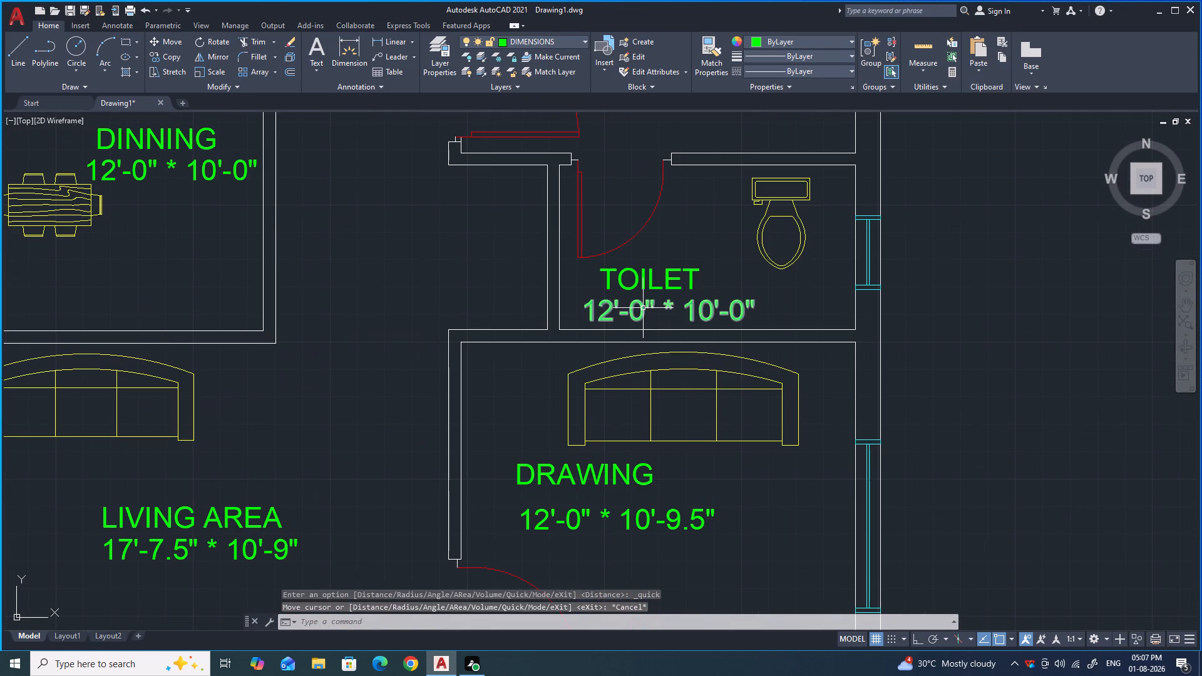
{"action": "double_click", "coordinate": [643, 308]}
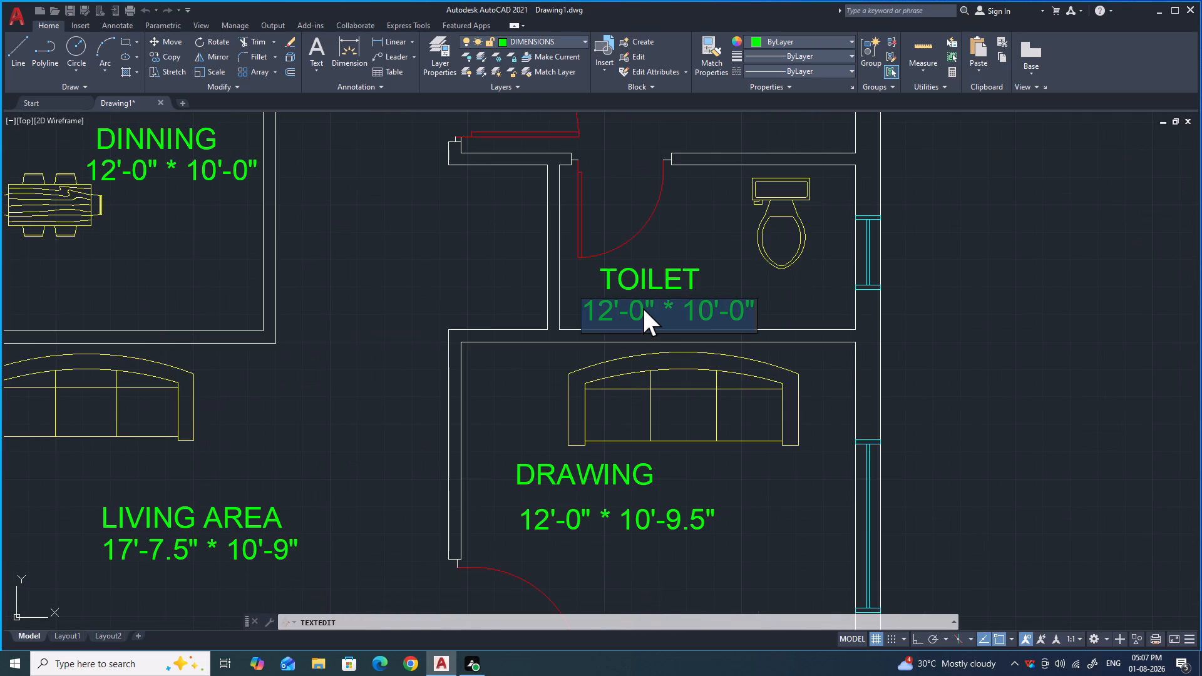
{"action": "left_click", "coordinate": [614, 307]}
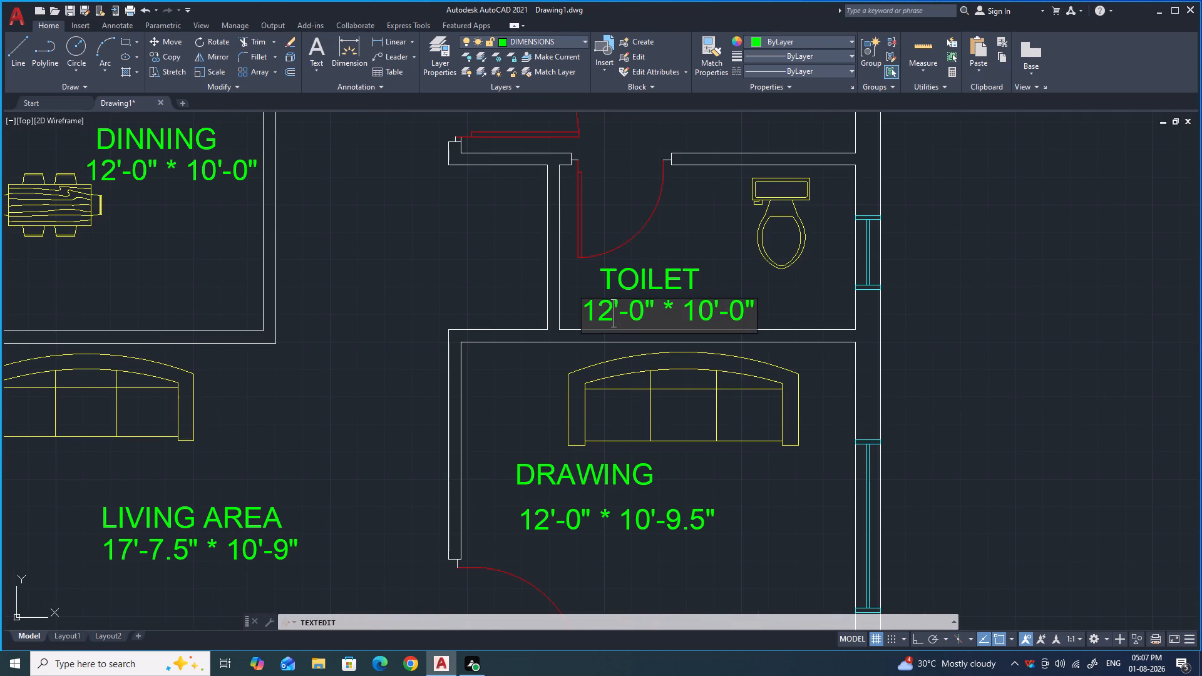
{"action": "key", "text": "BackSpace"}
{"action": "key", "text": "BackSpace"}
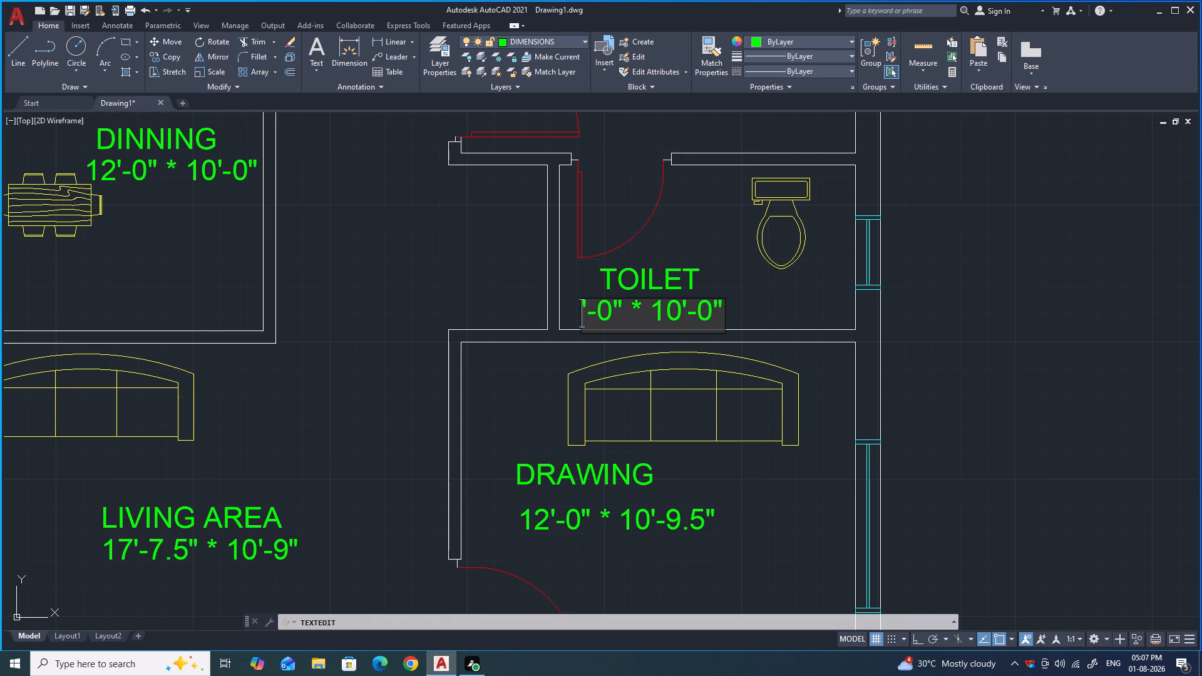
{"action": "key", "text": "9"}
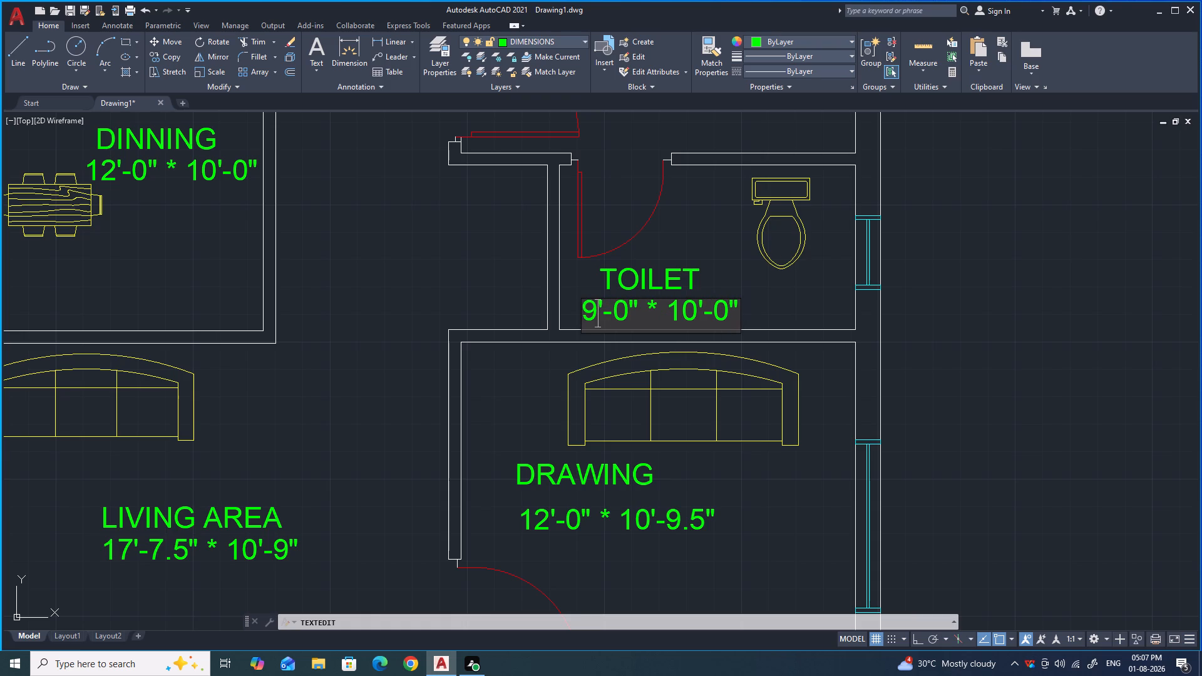
{"action": "left_click", "coordinate": [696, 311]}
{"action": "key", "text": "BackSpace"}
{"action": "key", "text": "BackSpace"}
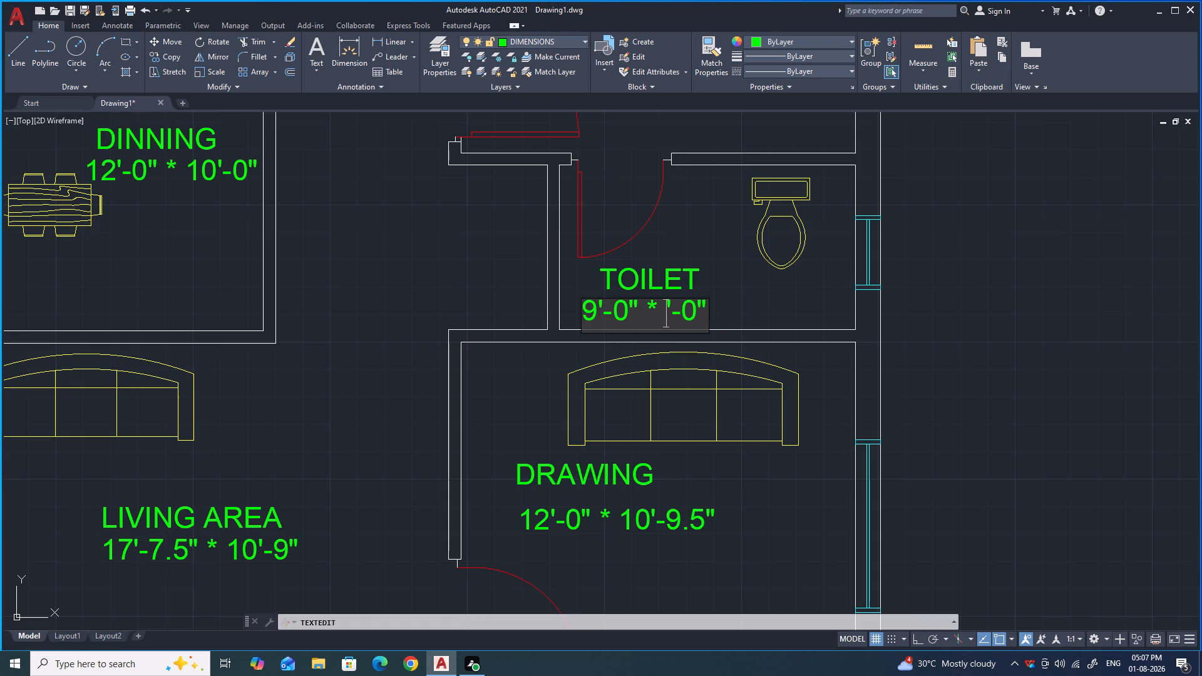
{"action": "key", "text": "5"}
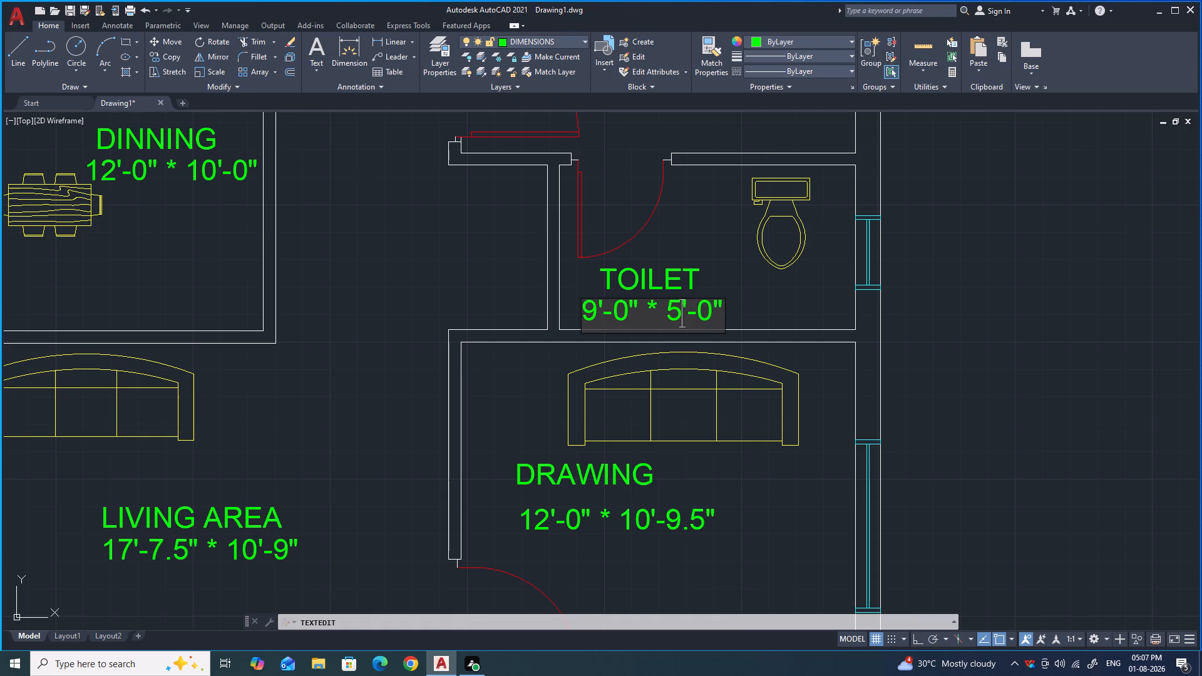
{"action": "left_click", "coordinate": [748, 301]}
Edit the size text beneath the BED ROOM label to read 12'-0" * 11'-5".
{"action": "scroll", "coordinate": [668, 291], "scroll_direction": "down", "scroll_amount": 2}
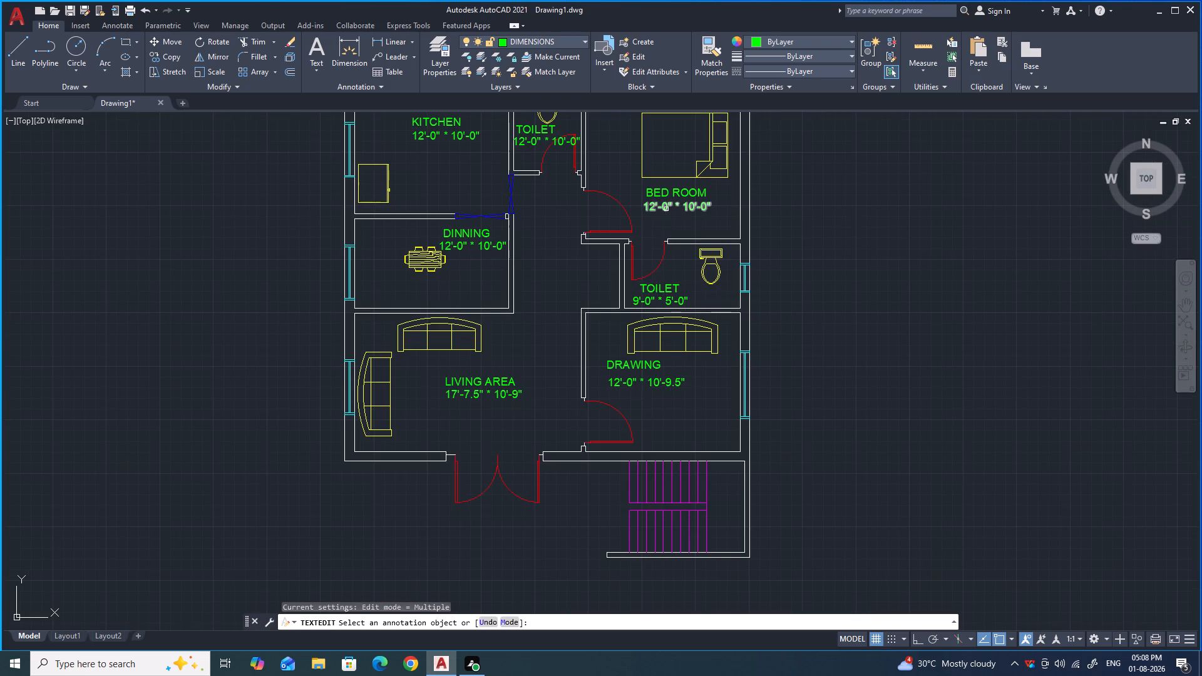
{"action": "scroll", "coordinate": [666, 209], "scroll_direction": "up", "scroll_amount": 4}
{"action": "left_click", "coordinate": [673, 194]}
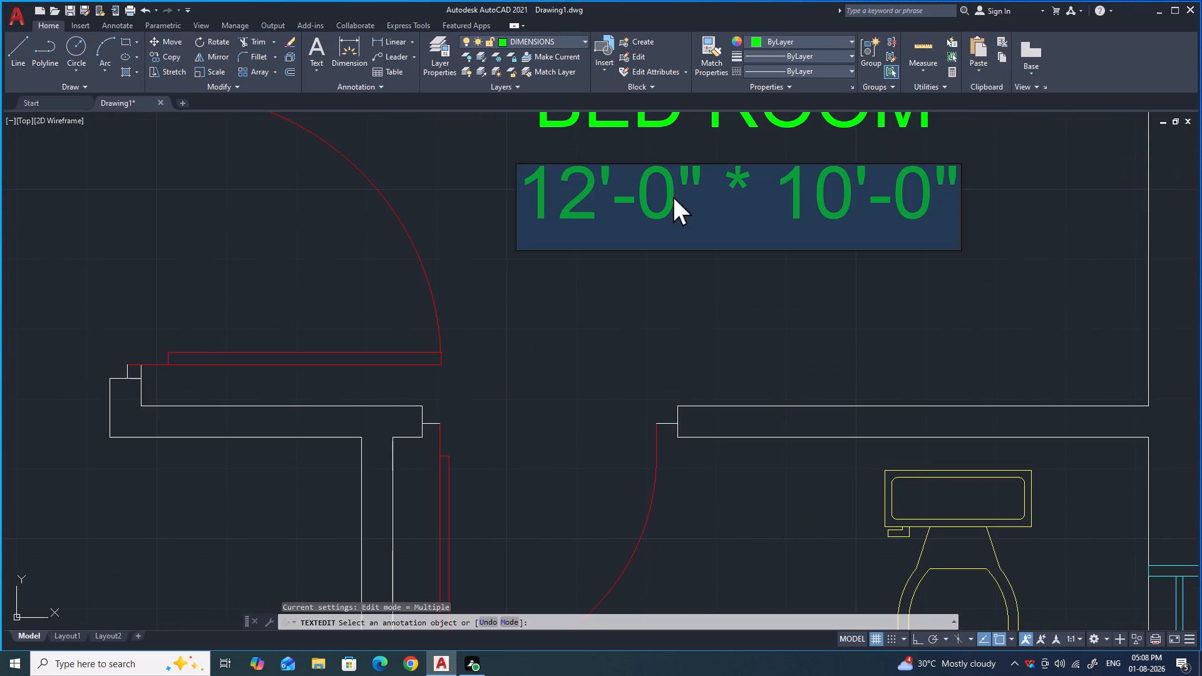
{"action": "left_click", "coordinate": [804, 189]}
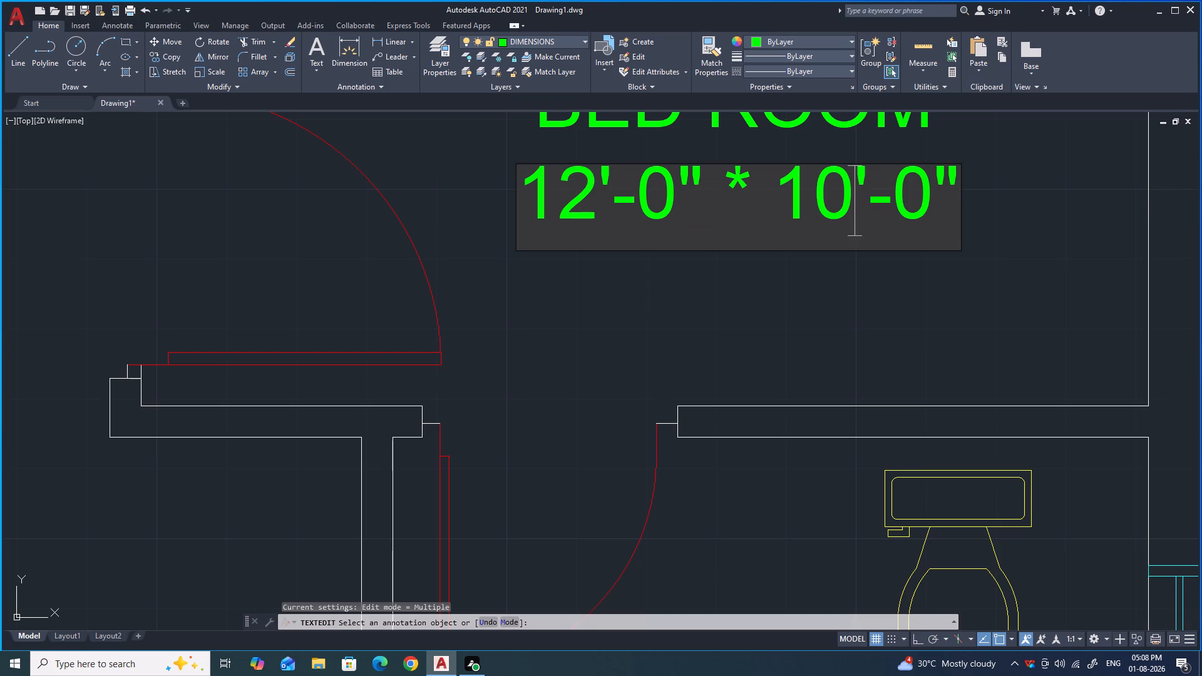
{"action": "left_click", "coordinate": [853, 189]}
{"action": "key", "text": "BackSpace"}
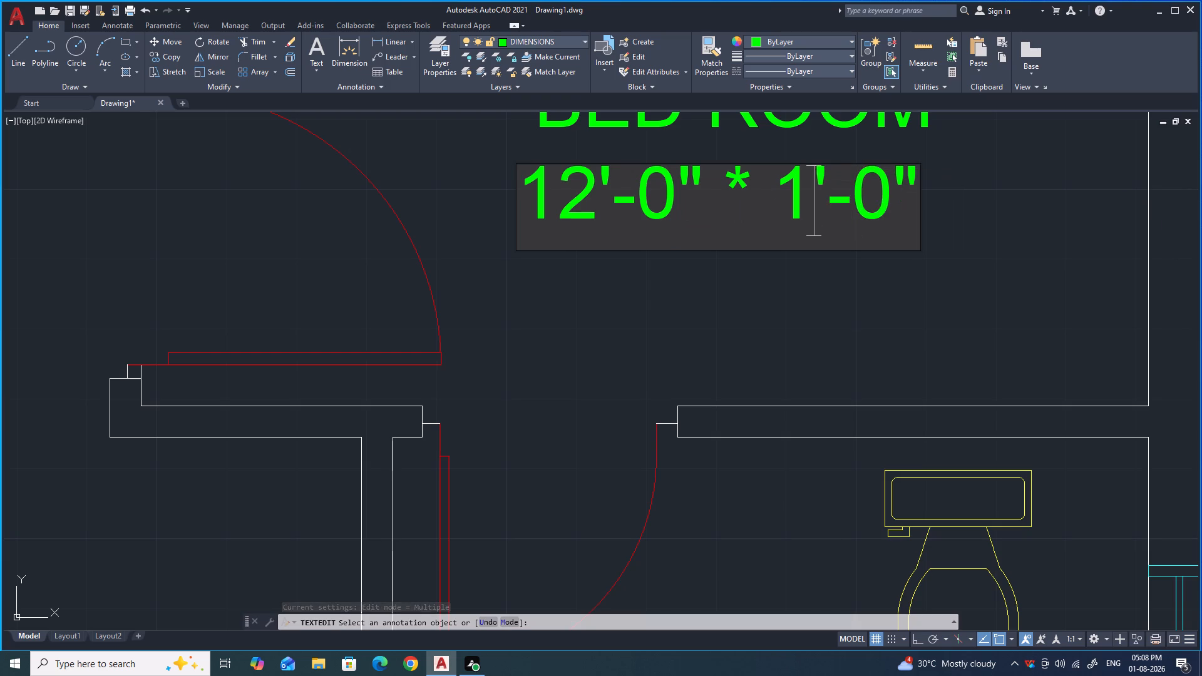
{"action": "key", "text": "1"}
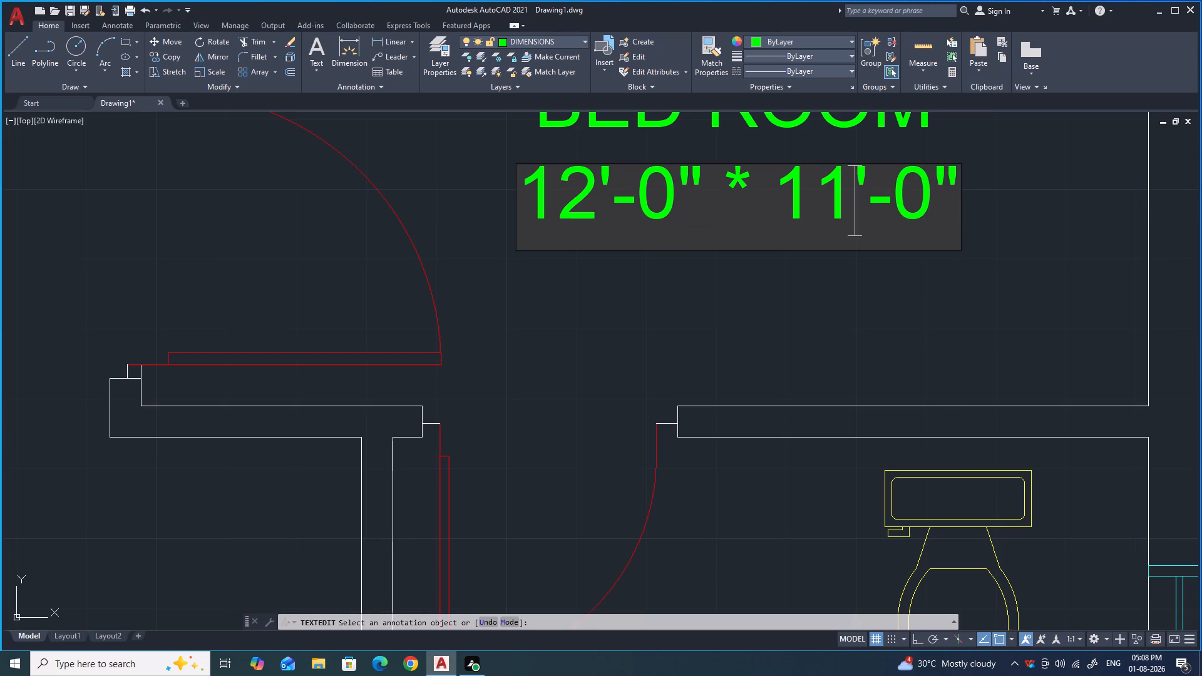
{"action": "left_click", "coordinate": [928, 187]}
{"action": "key", "text": "BackSpace"}
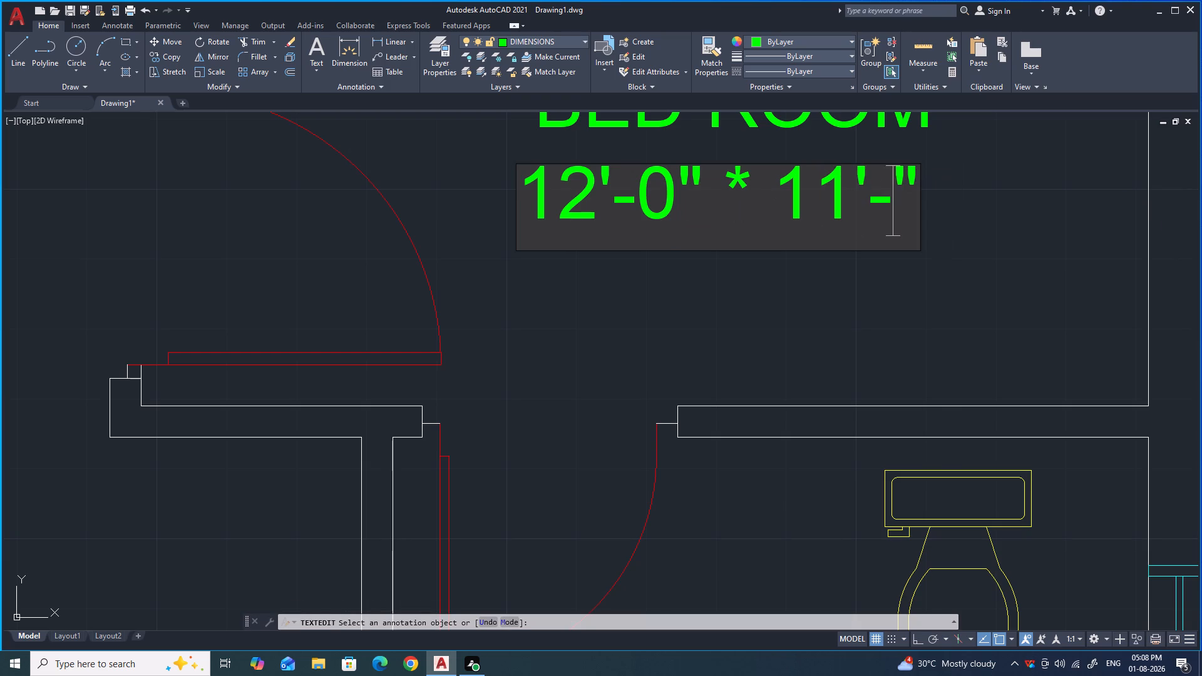
{"action": "key", "text": "5"}
{"action": "left_click", "coordinate": [948, 287]}
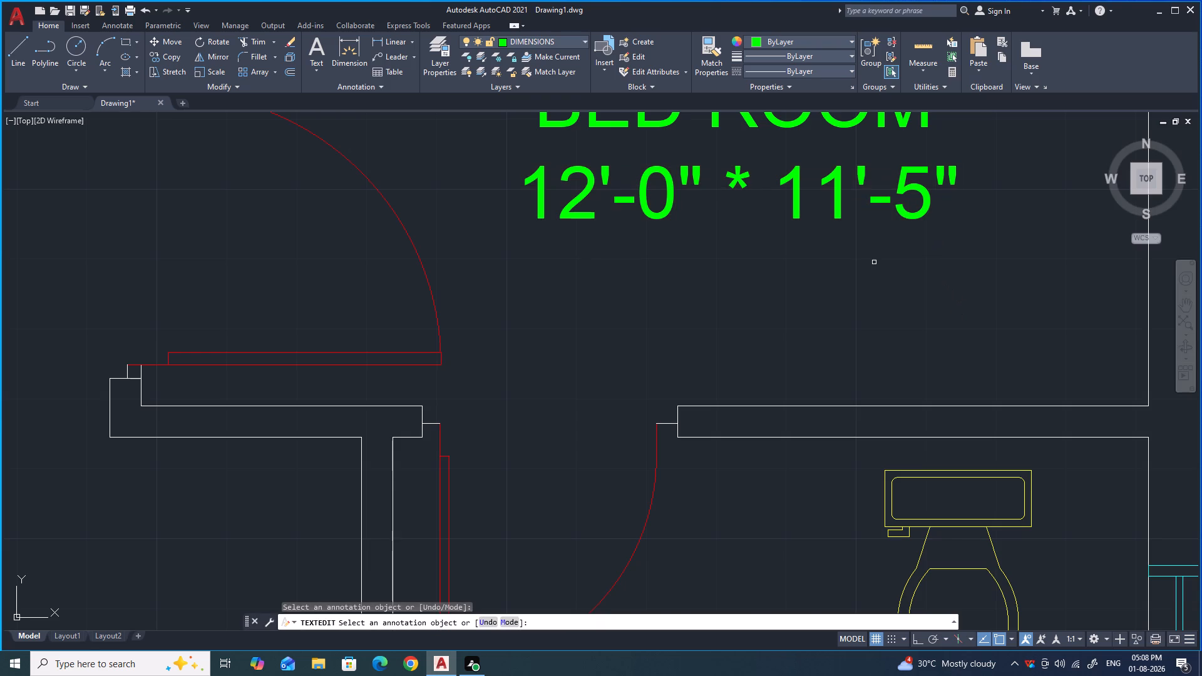
Replace the size text of the TOILET between kitchen and bedroom with 5'-3"*6'-7.5" and finish text editing.
{"action": "scroll", "coordinate": [874, 262], "scroll_direction": "down", "scroll_amount": 3}
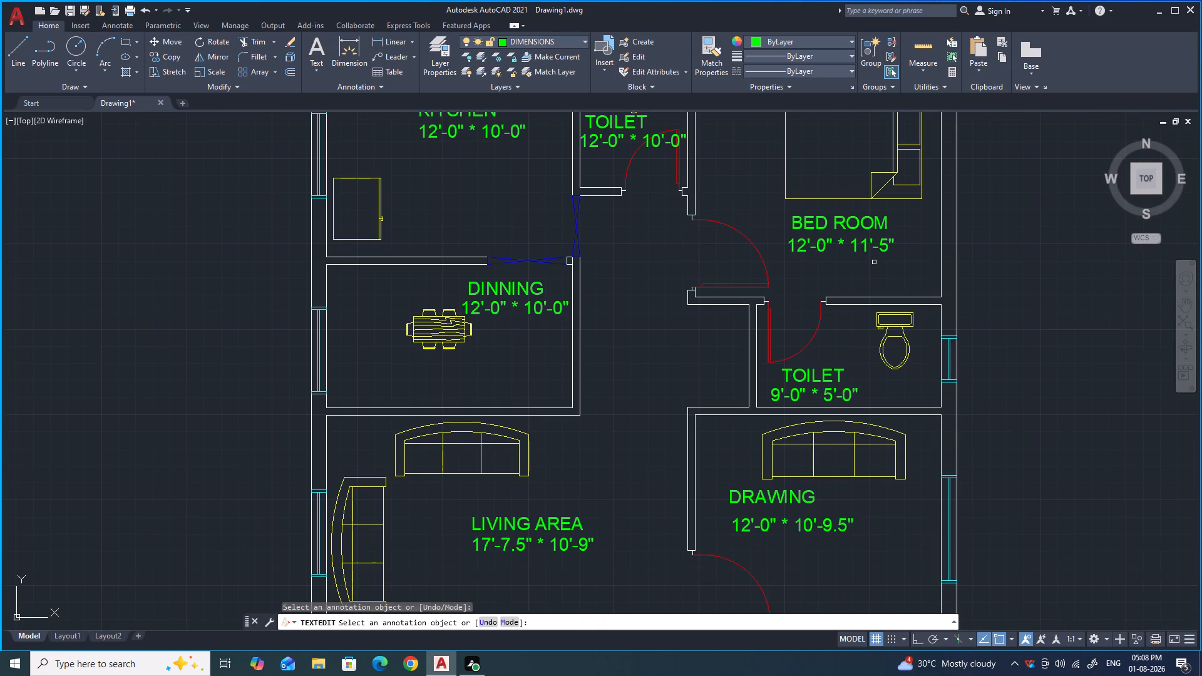
{"action": "scroll", "coordinate": [759, 242], "scroll_direction": "down", "scroll_amount": 1}
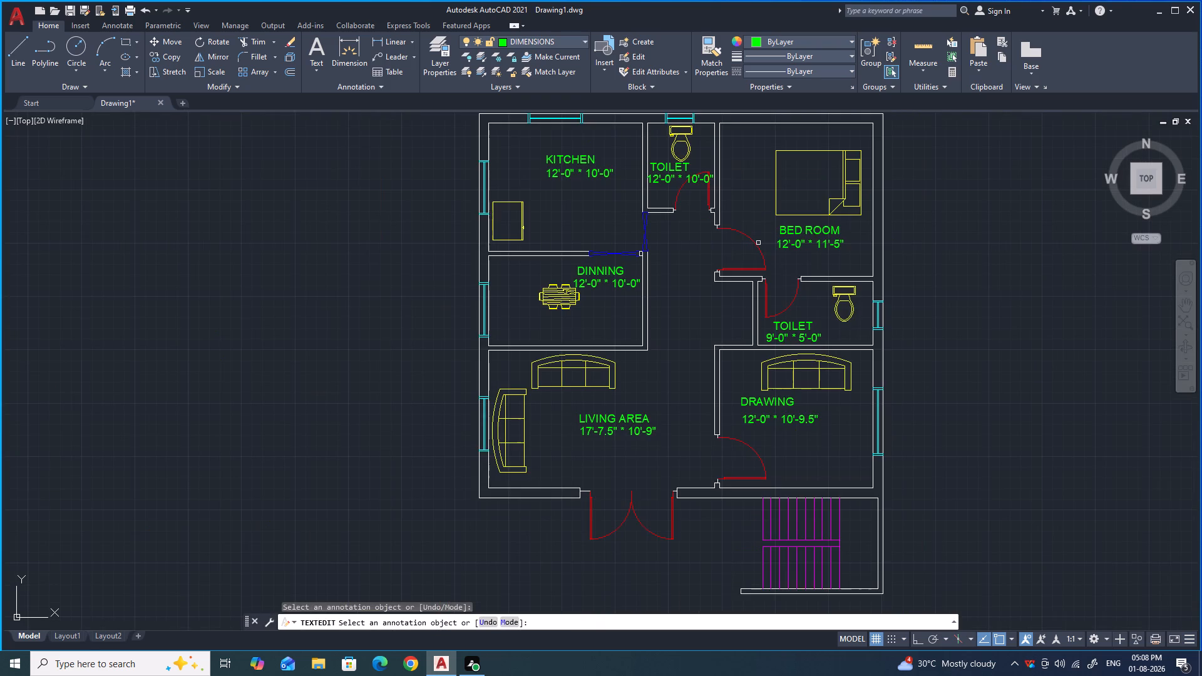
{"action": "scroll", "coordinate": [674, 176], "scroll_direction": "up", "scroll_amount": 3}
{"action": "left_click", "coordinate": [661, 179]}
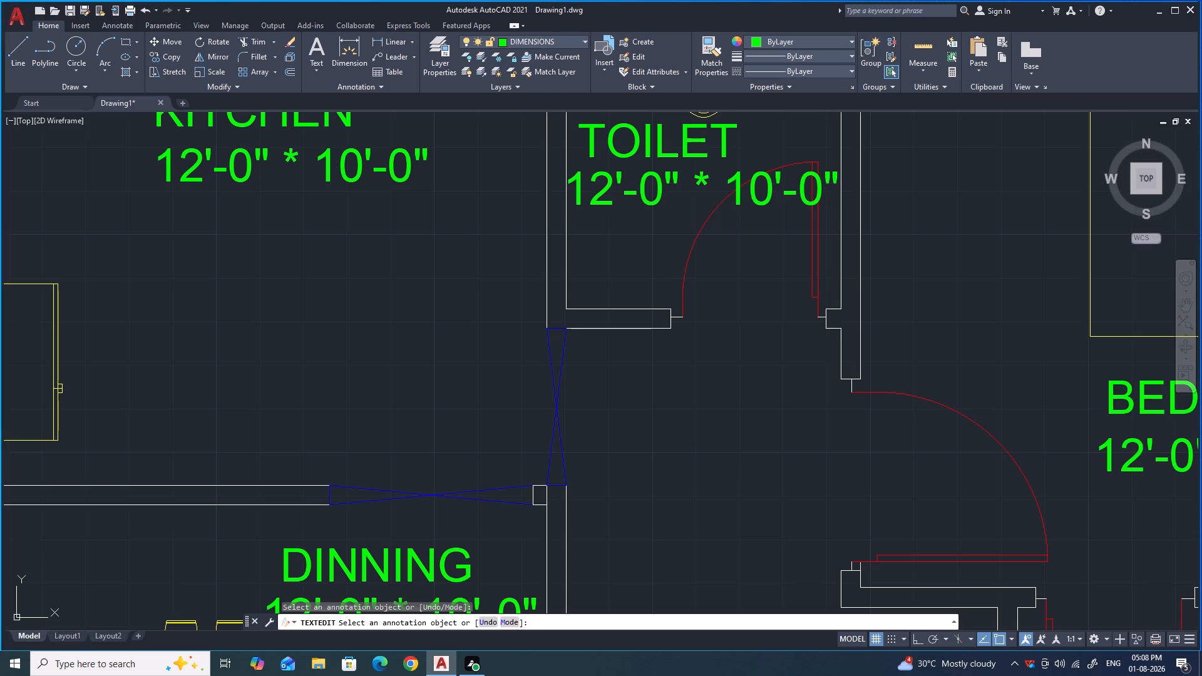
{"action": "key", "text": "BackSpace"}
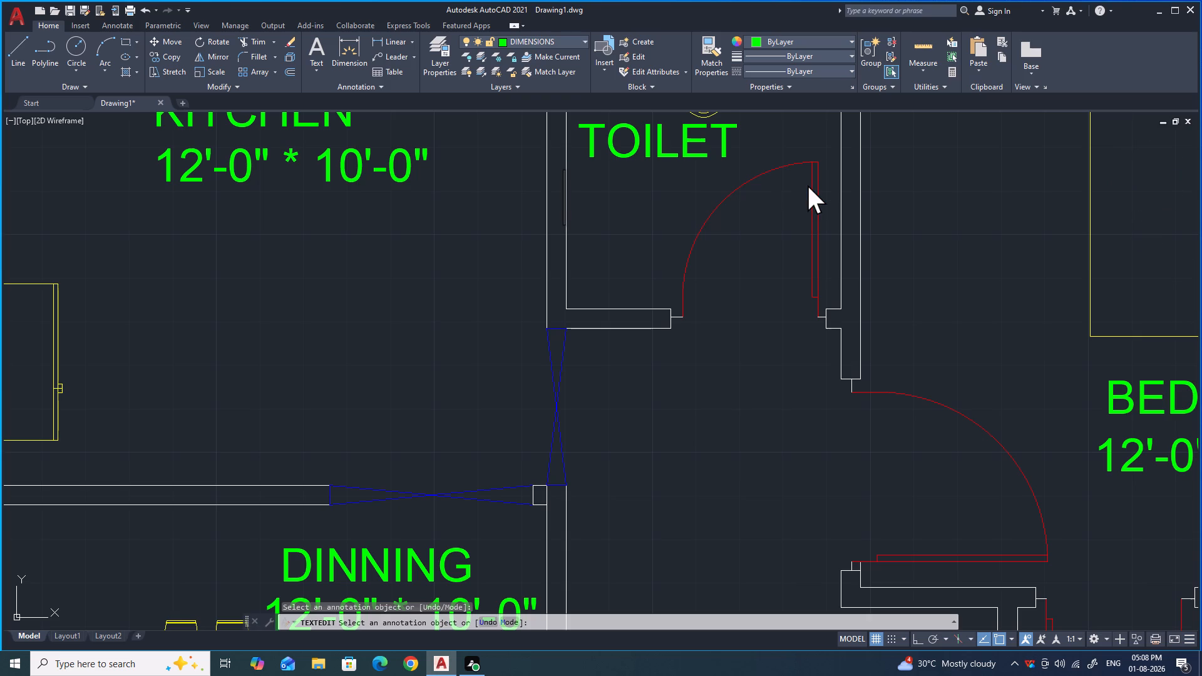
{"action": "key", "text": "5"}
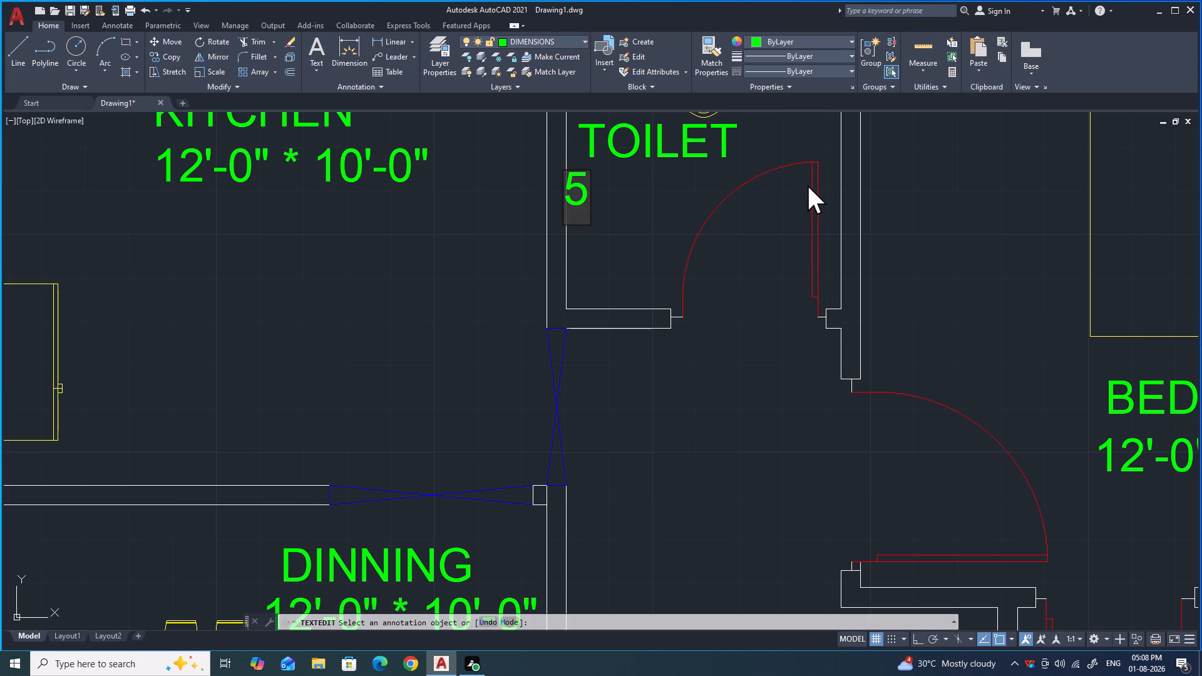
{"action": "key", "text": "apostrophe"}
{"action": "type", "text": "-3"}
{"action": "key", "text": "shift+quotedbl"}
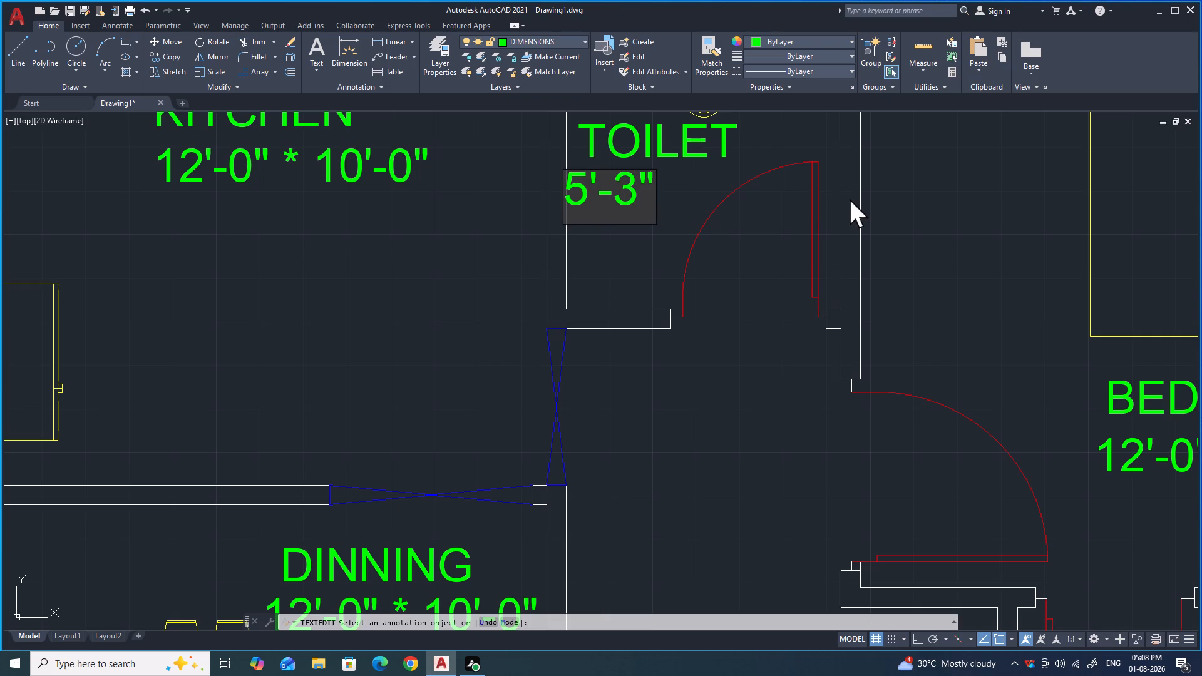
{"action": "key", "text": "asterisk"}
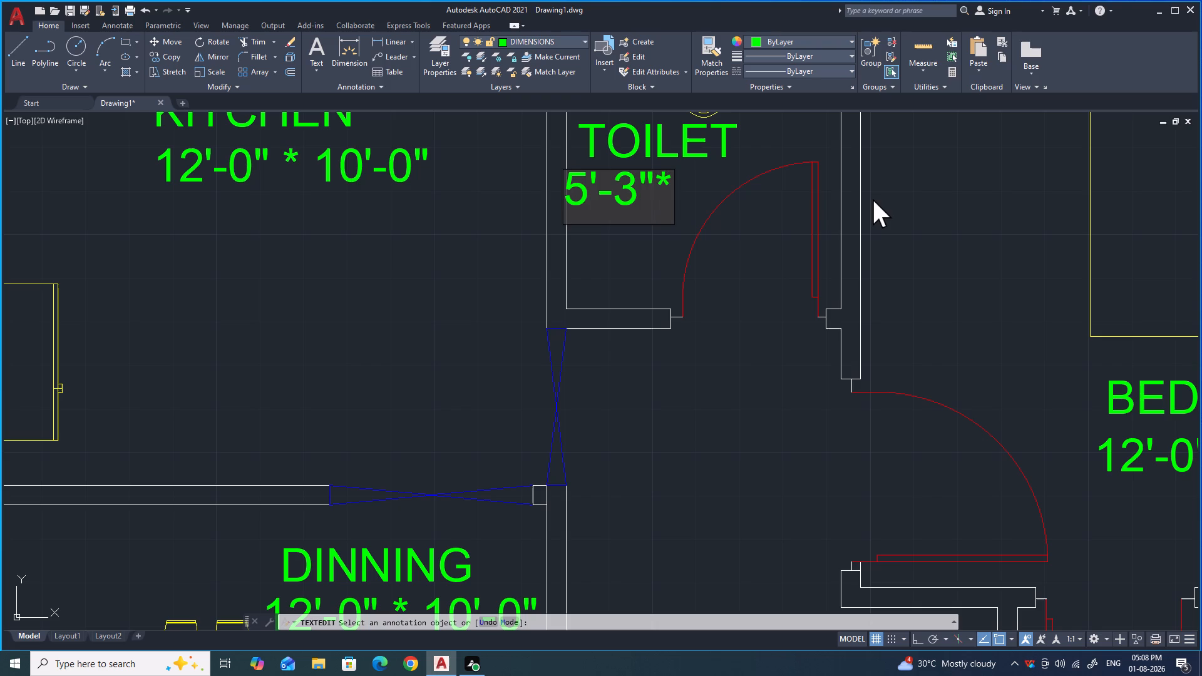
{"action": "key", "text": "6"}
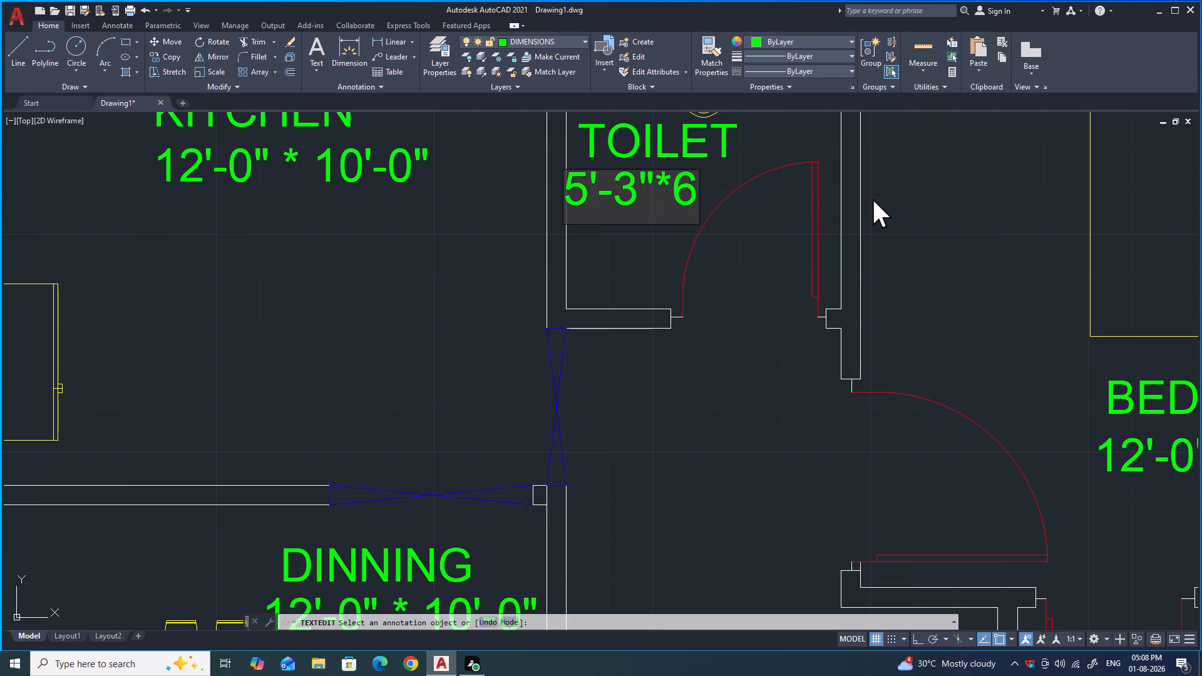
{"action": "key", "text": "apostrophe"}
{"action": "type", "text": "7.5\""}
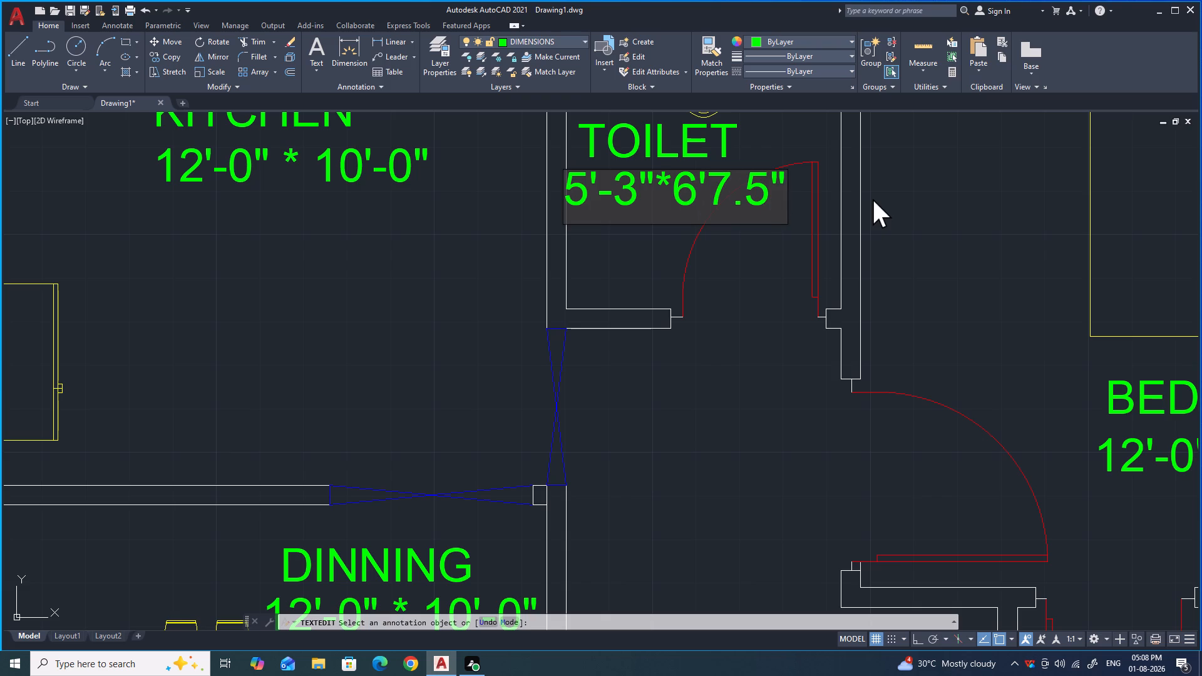
{"action": "left_click", "coordinate": [706, 183]}
{"action": "key", "text": "minus"}
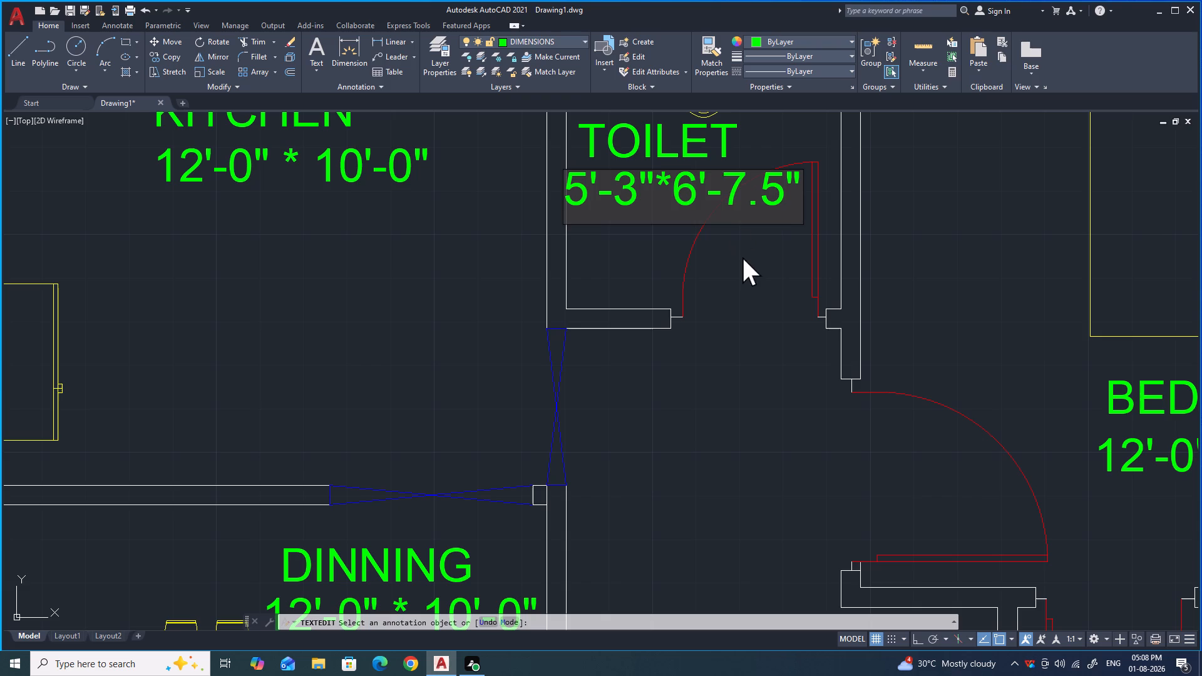
{"action": "left_click", "coordinate": [742, 257]}
{"action": "scroll", "coordinate": [696, 199], "scroll_direction": "down", "scroll_amount": 2}
{"action": "scroll", "coordinate": [689, 172], "scroll_direction": "up", "scroll_amount": 1}
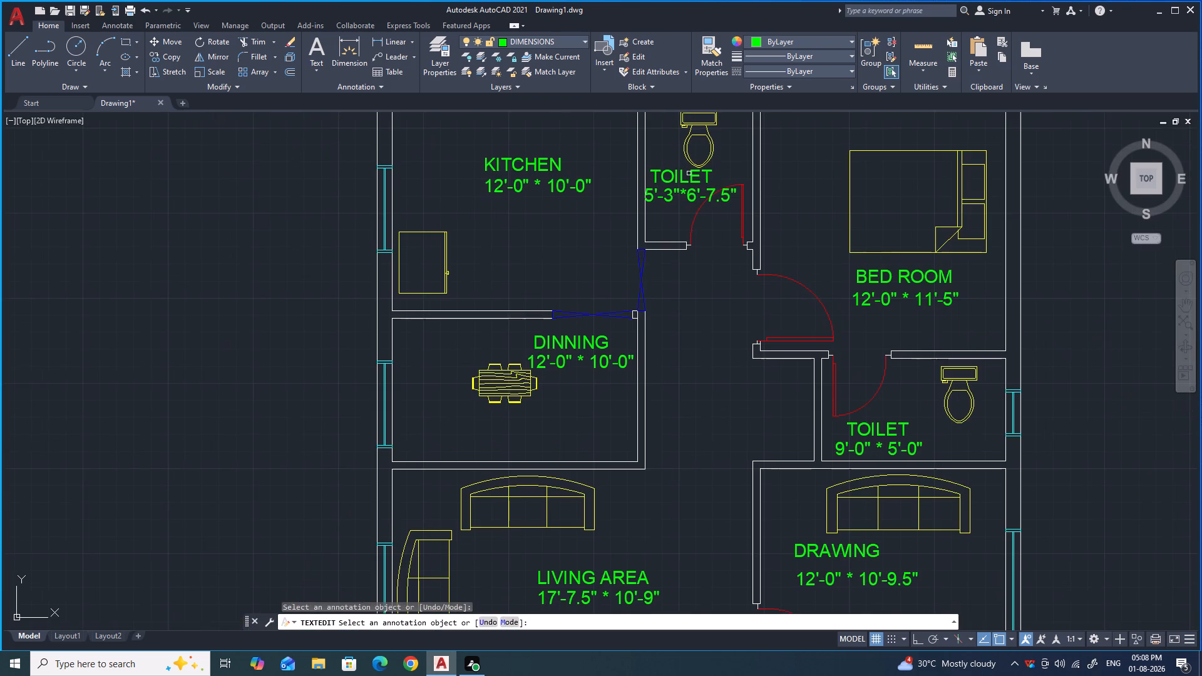
{"action": "scroll", "coordinate": [724, 192], "scroll_direction": "down", "scroll_amount": 1}
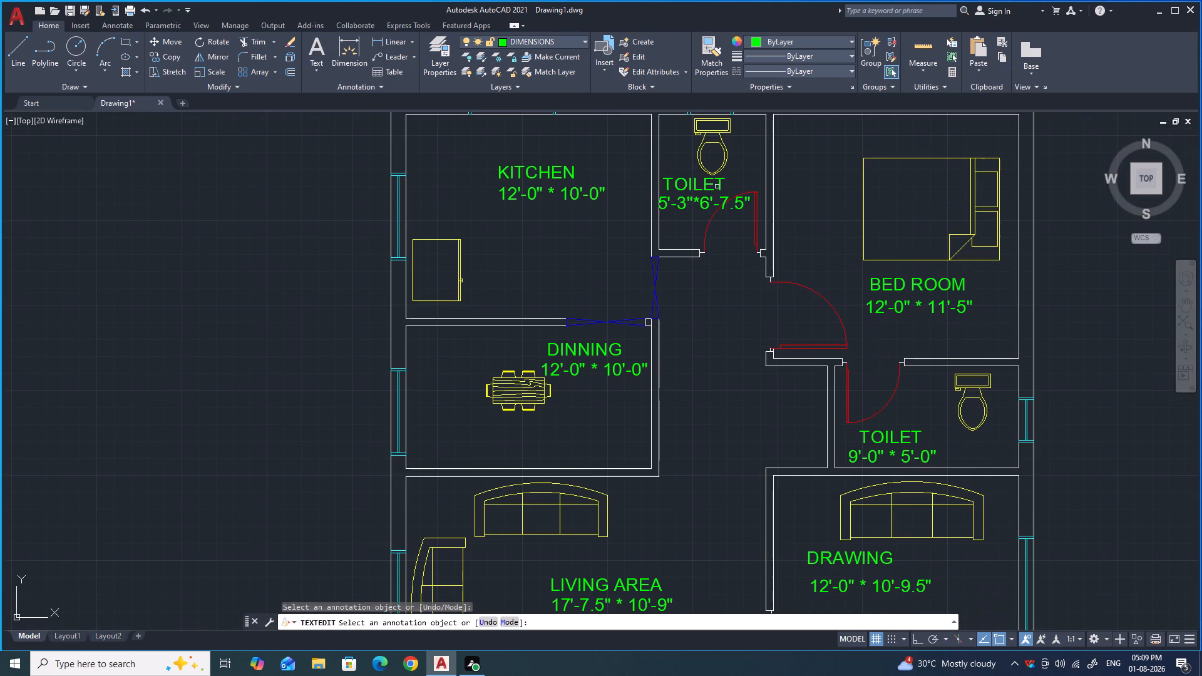
{"action": "key", "text": "Escape"}
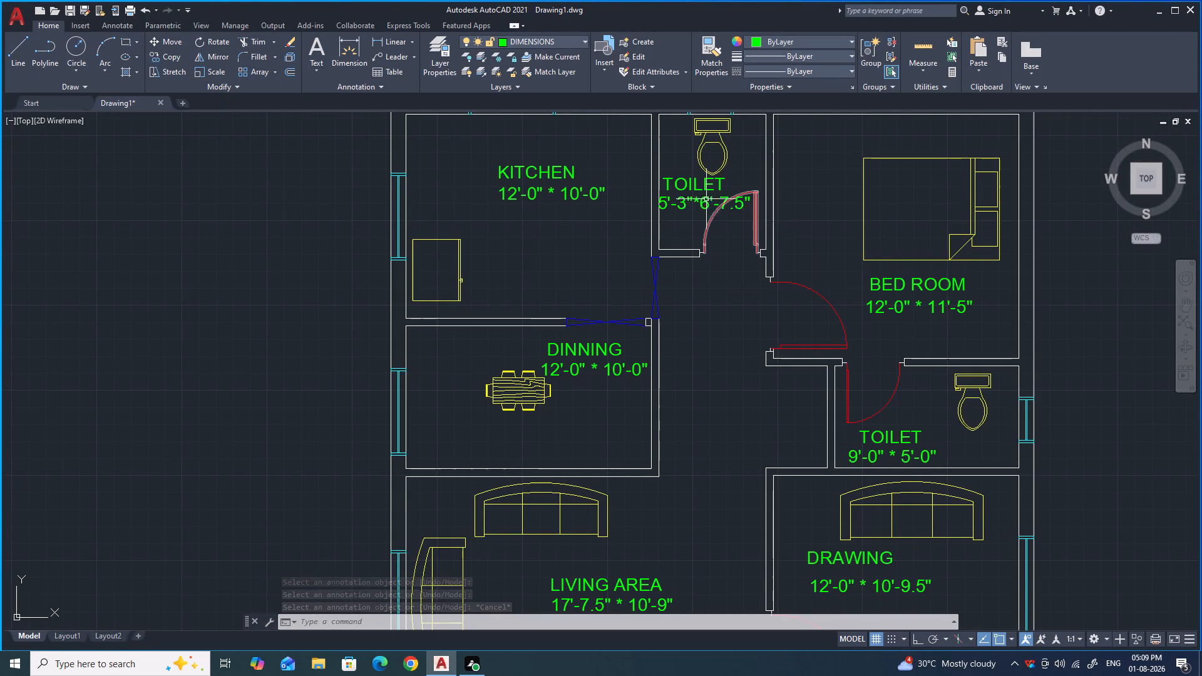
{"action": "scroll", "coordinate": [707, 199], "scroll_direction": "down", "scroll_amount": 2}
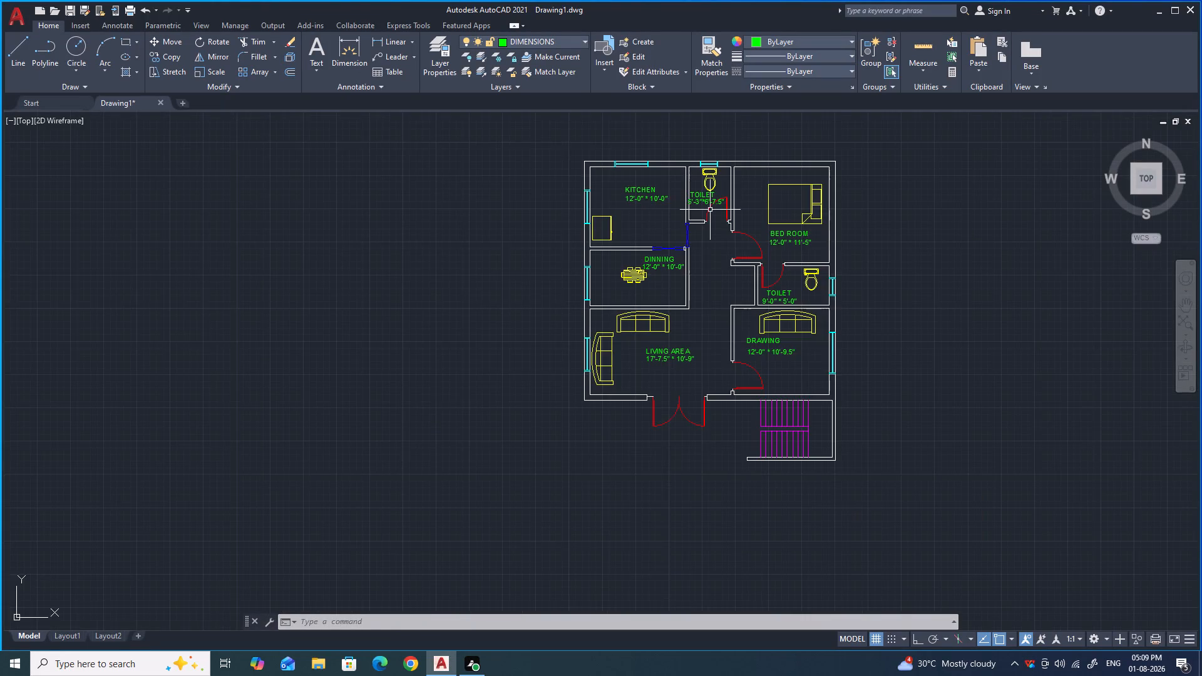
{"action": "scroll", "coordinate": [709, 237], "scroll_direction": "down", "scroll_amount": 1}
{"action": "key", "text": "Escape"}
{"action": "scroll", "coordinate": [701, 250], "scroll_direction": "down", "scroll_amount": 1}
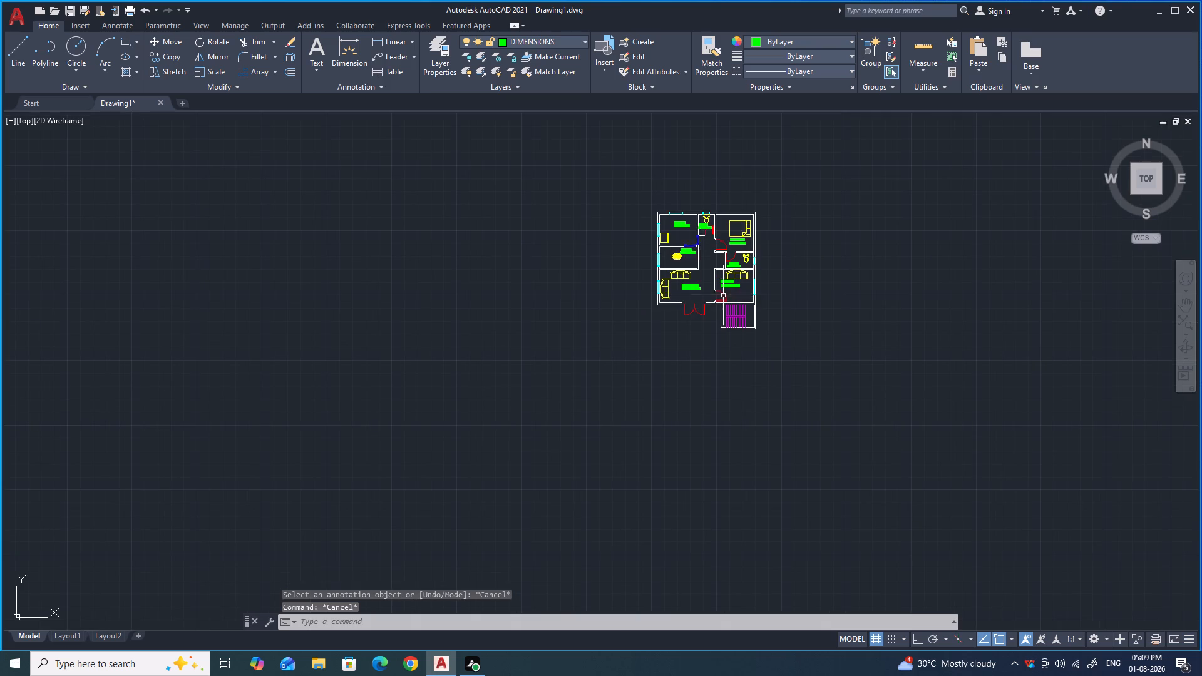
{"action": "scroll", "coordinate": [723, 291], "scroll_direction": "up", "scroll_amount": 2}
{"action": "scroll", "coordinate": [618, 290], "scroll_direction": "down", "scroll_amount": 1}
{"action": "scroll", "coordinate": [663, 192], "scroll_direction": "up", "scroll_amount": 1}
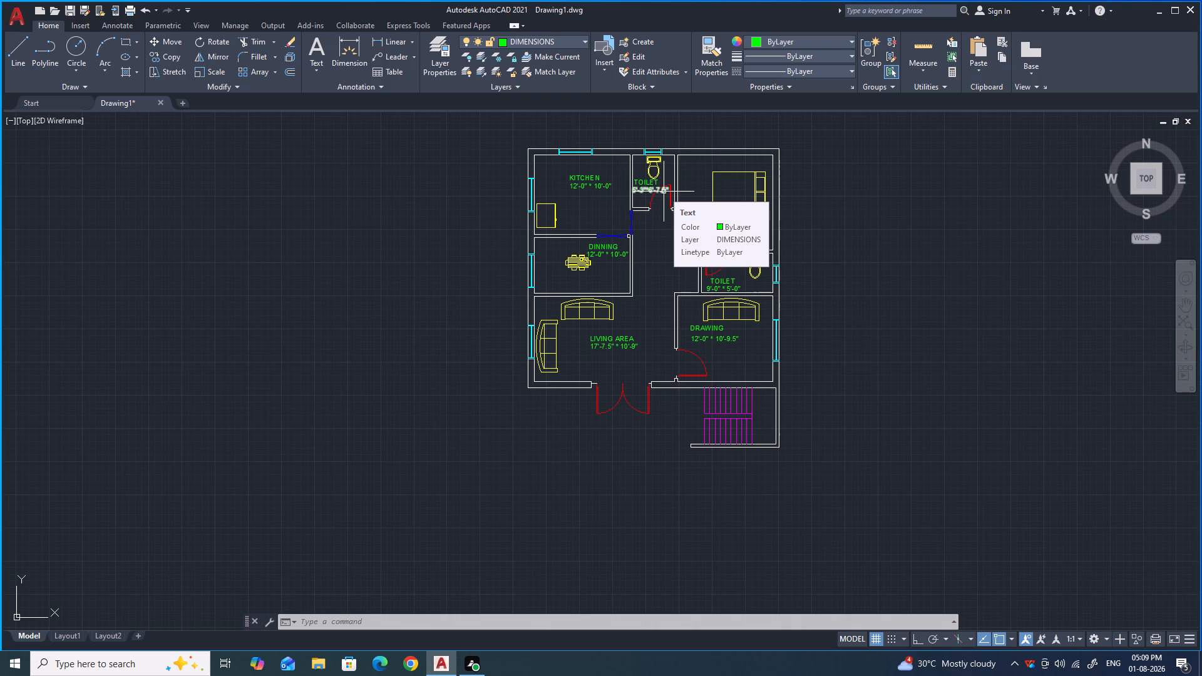
Edit the size text beneath the DINNING label to read 12'-0" * 7 '-0".
{"action": "scroll", "coordinate": [612, 250], "scroll_direction": "up", "scroll_amount": 2}
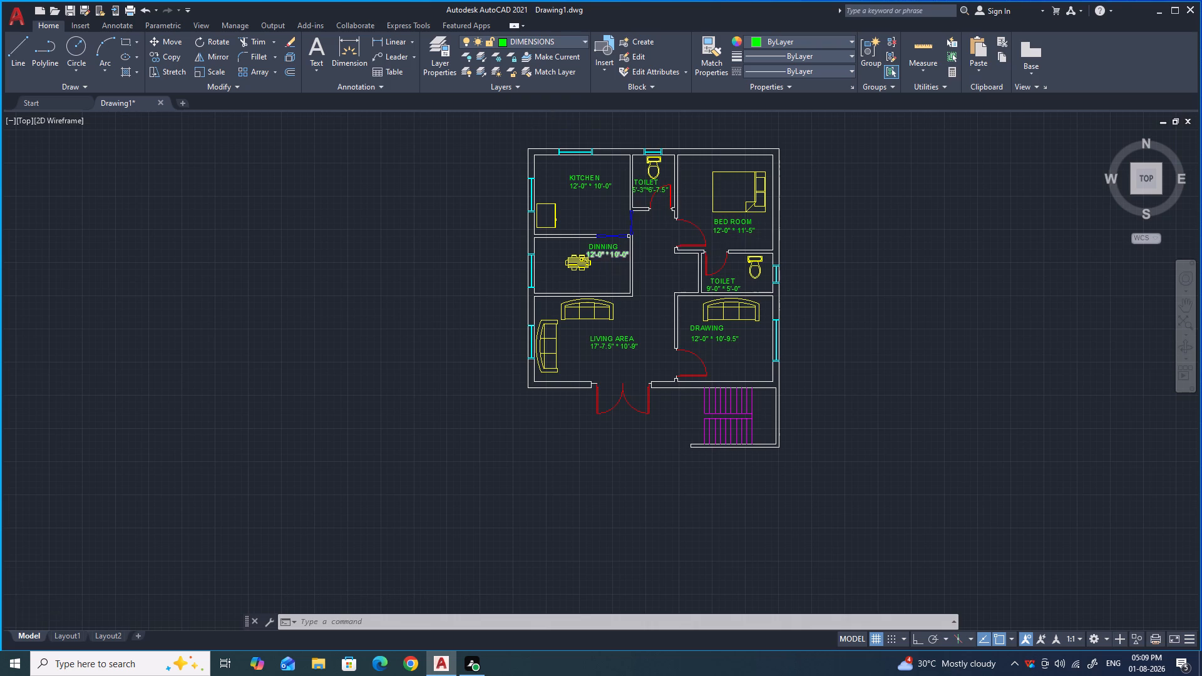
{"action": "scroll", "coordinate": [612, 250], "scroll_direction": "up", "scroll_amount": 3}
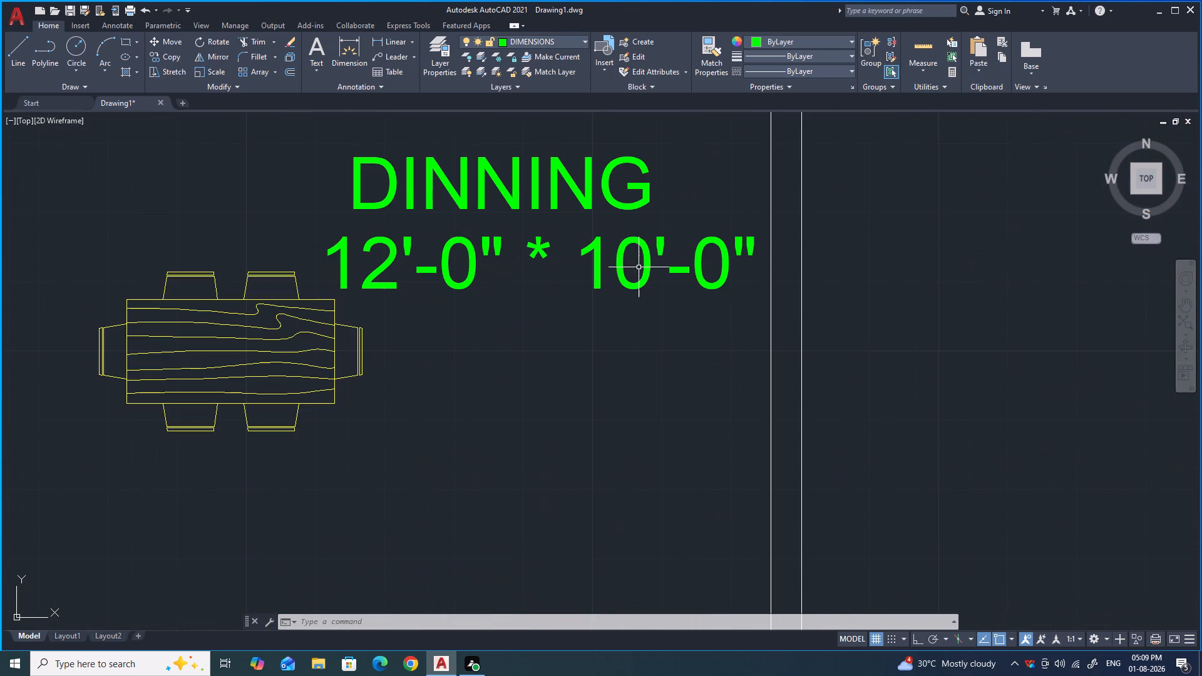
{"action": "left_click", "coordinate": [642, 248]}
{"action": "left_click", "coordinate": [644, 247]}
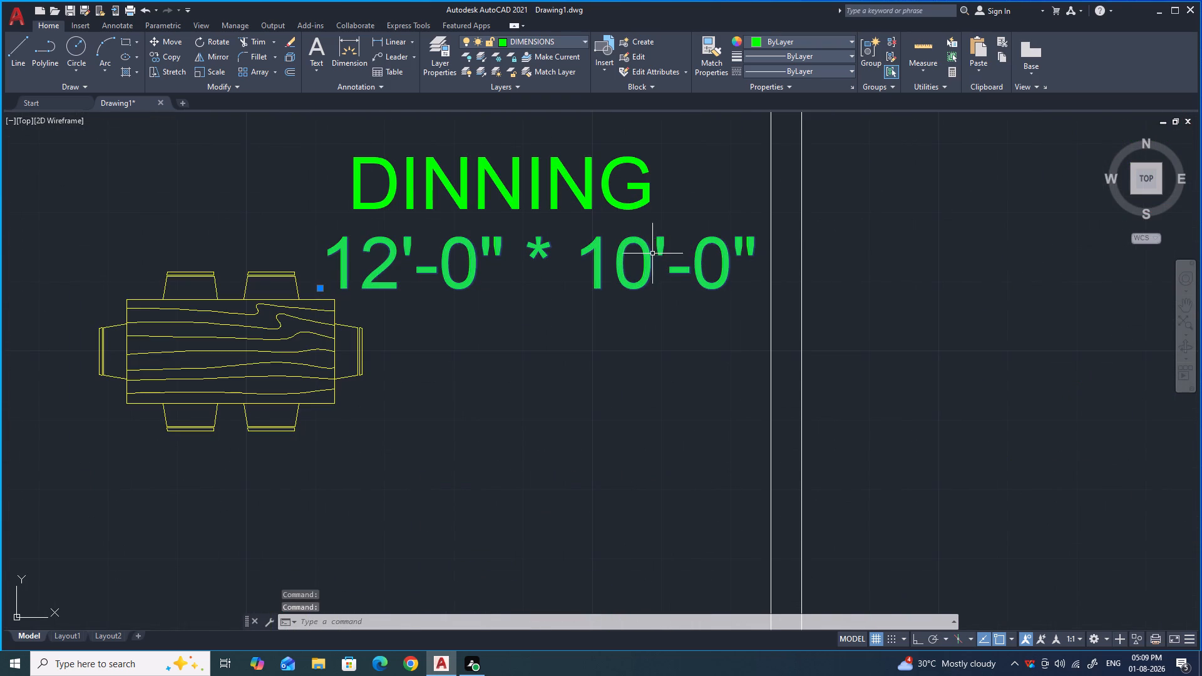
{"action": "left_click", "coordinate": [652, 253]}
{"action": "left_click", "coordinate": [649, 257]}
{"action": "left_click", "coordinate": [635, 254]}
{"action": "left_click", "coordinate": [646, 245]}
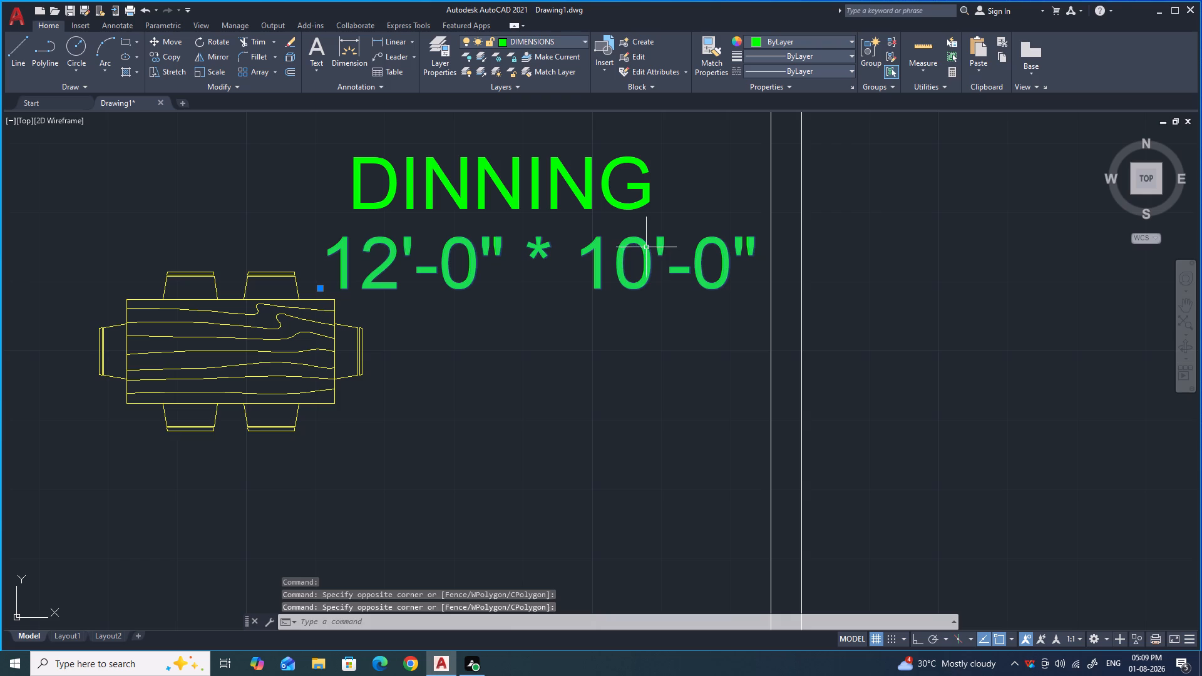
{"action": "double_click", "coordinate": [647, 252]}
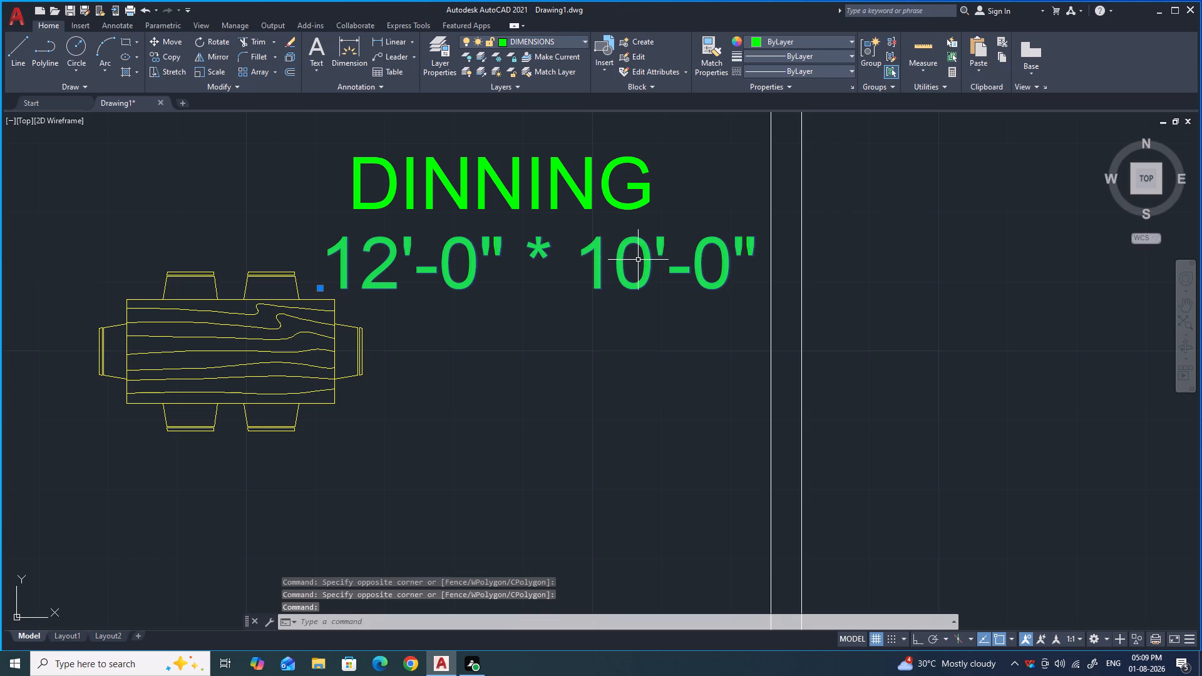
{"action": "key", "text": "space"}
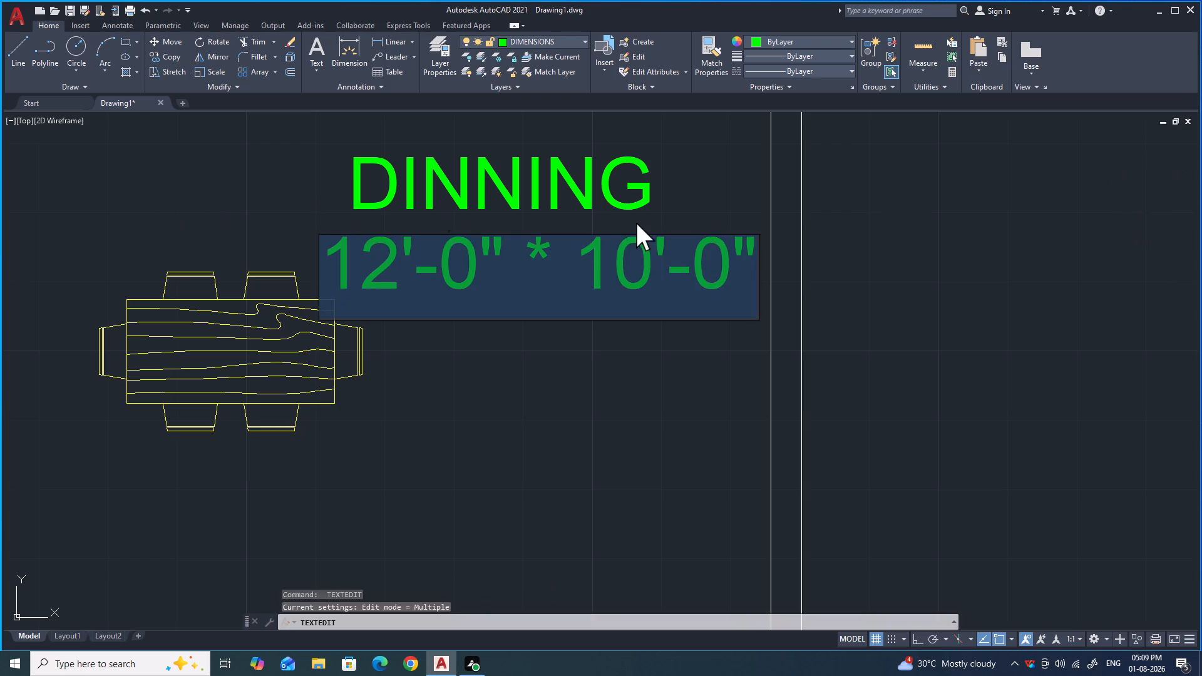
{"action": "left_click", "coordinate": [652, 256]}
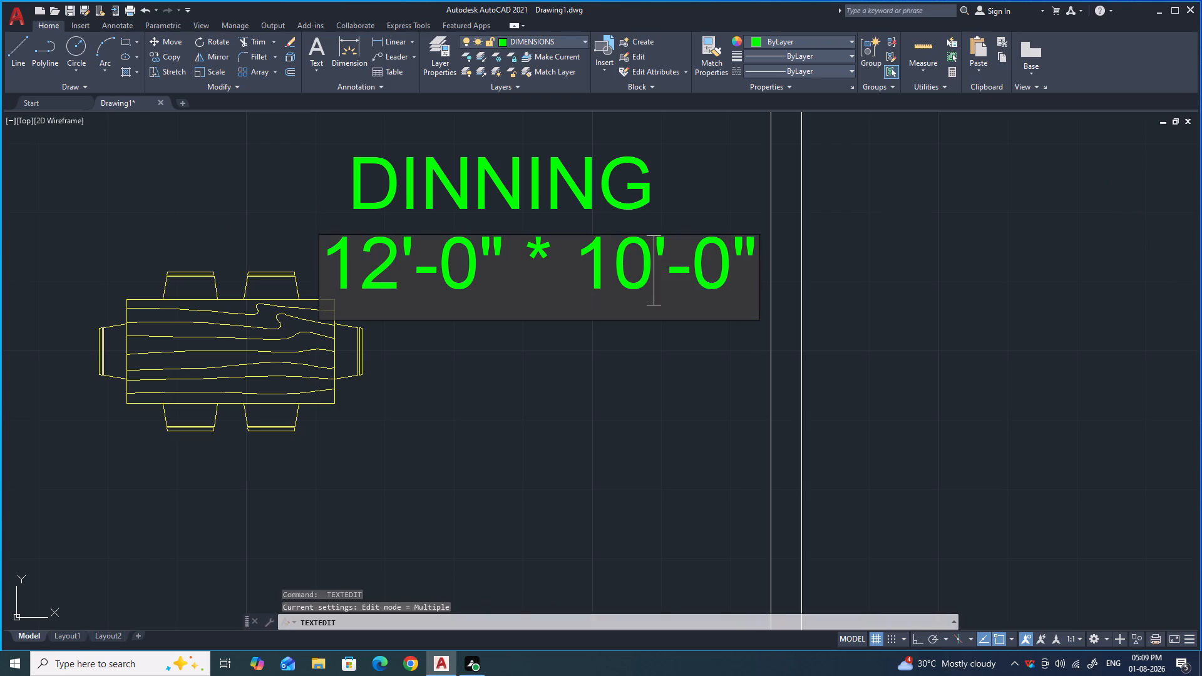
{"action": "key", "text": "BackSpace"}
{"action": "key", "text": "BackSpace"}
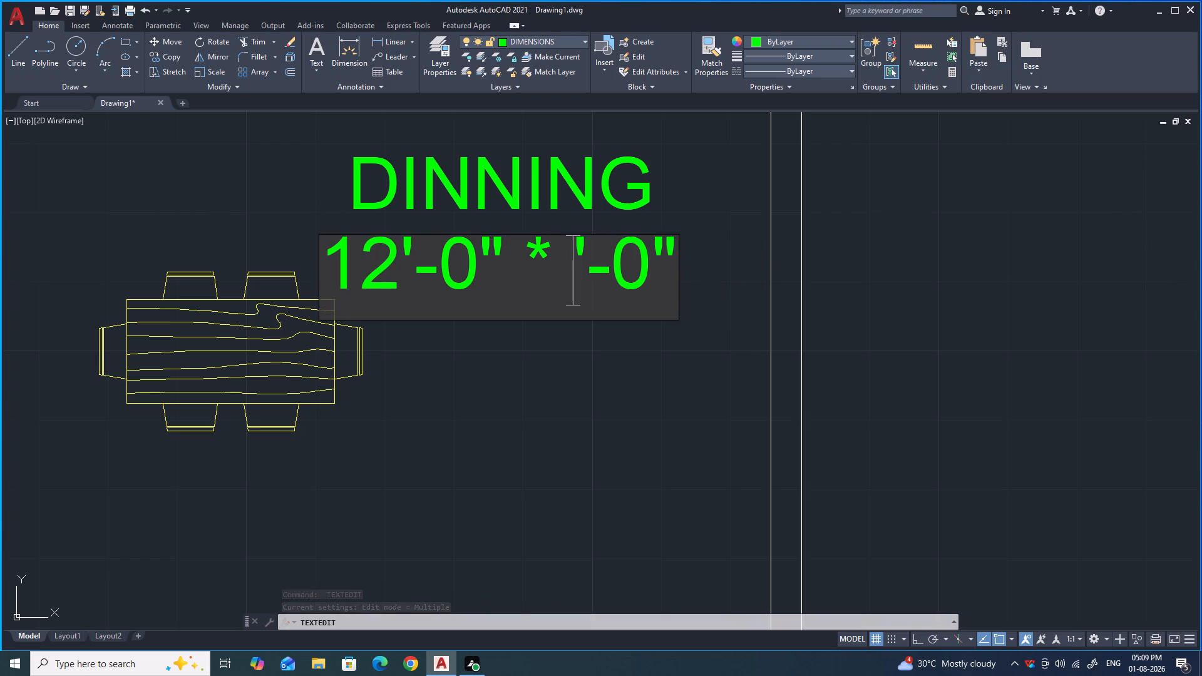
{"action": "key", "text": "7"}
{"action": "key", "text": "space"}
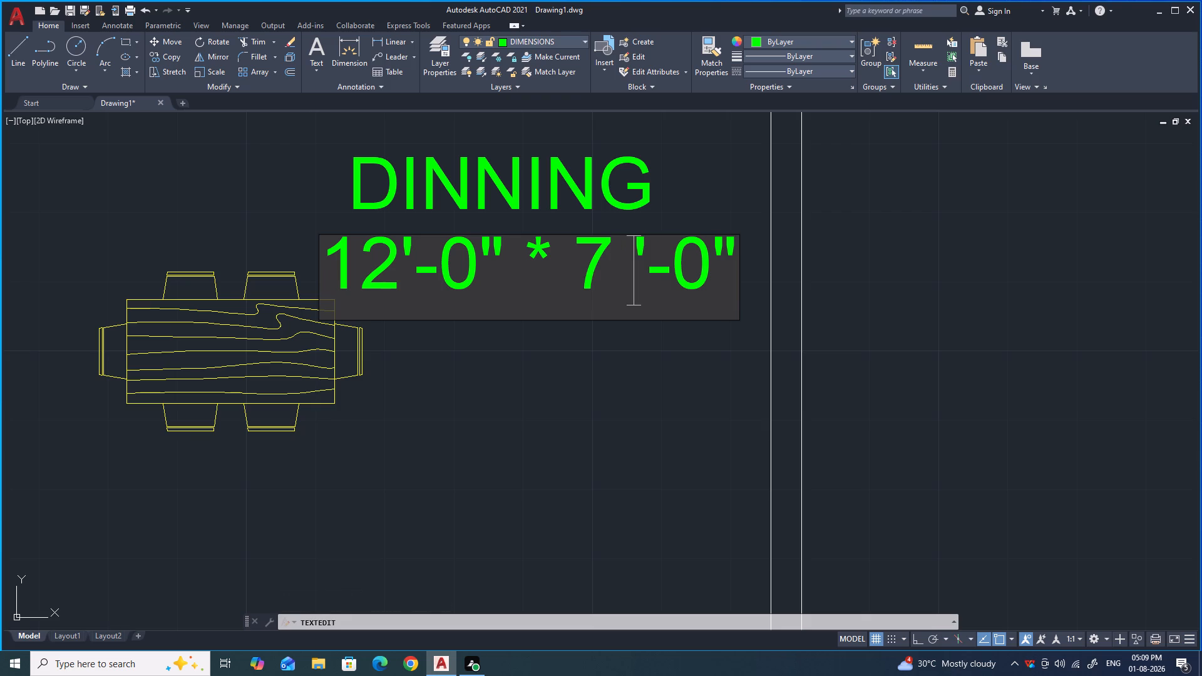
{"action": "scroll", "coordinate": [626, 282], "scroll_direction": "down", "scroll_amount": 2}
{"action": "left_click", "coordinate": [586, 332]}
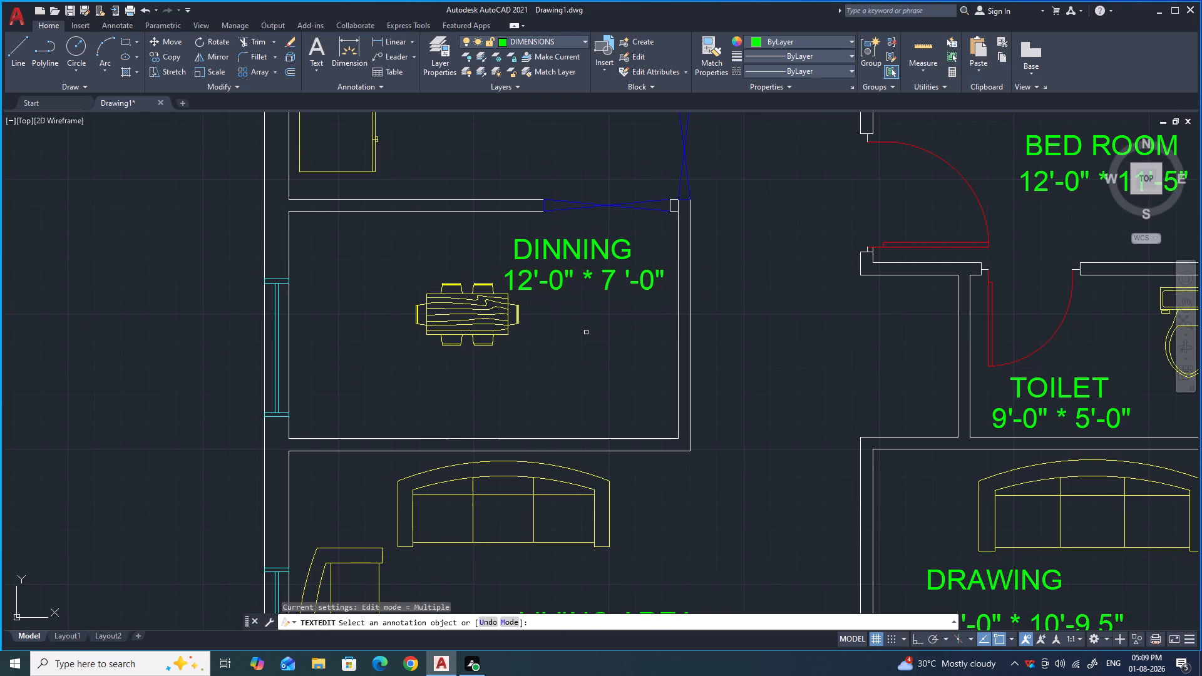
Remove the stray space from the size text beneath the DINNING label so it reads 12'-0" * 7'-0".
{"action": "scroll", "coordinate": [566, 323], "scroll_direction": "down", "scroll_amount": 1}
{"action": "key", "text": "Escape"}
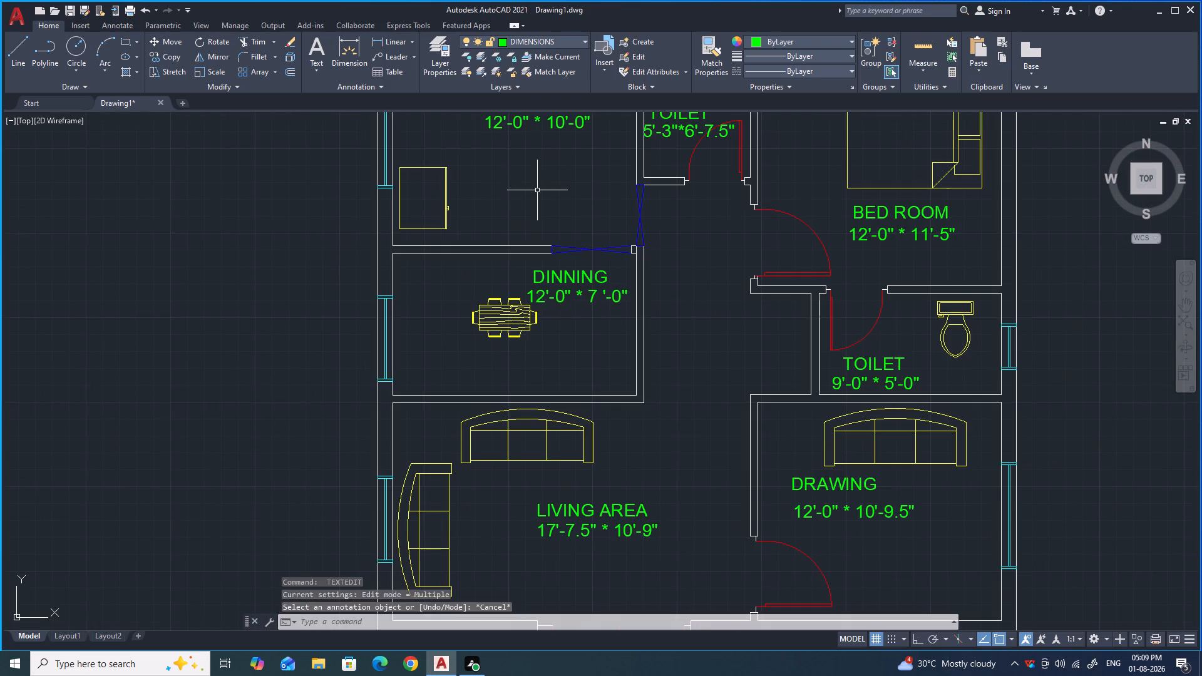
{"action": "scroll", "coordinate": [537, 190], "scroll_direction": "down", "scroll_amount": 2}
{"action": "scroll", "coordinate": [557, 241], "scroll_direction": "up", "scroll_amount": 4}
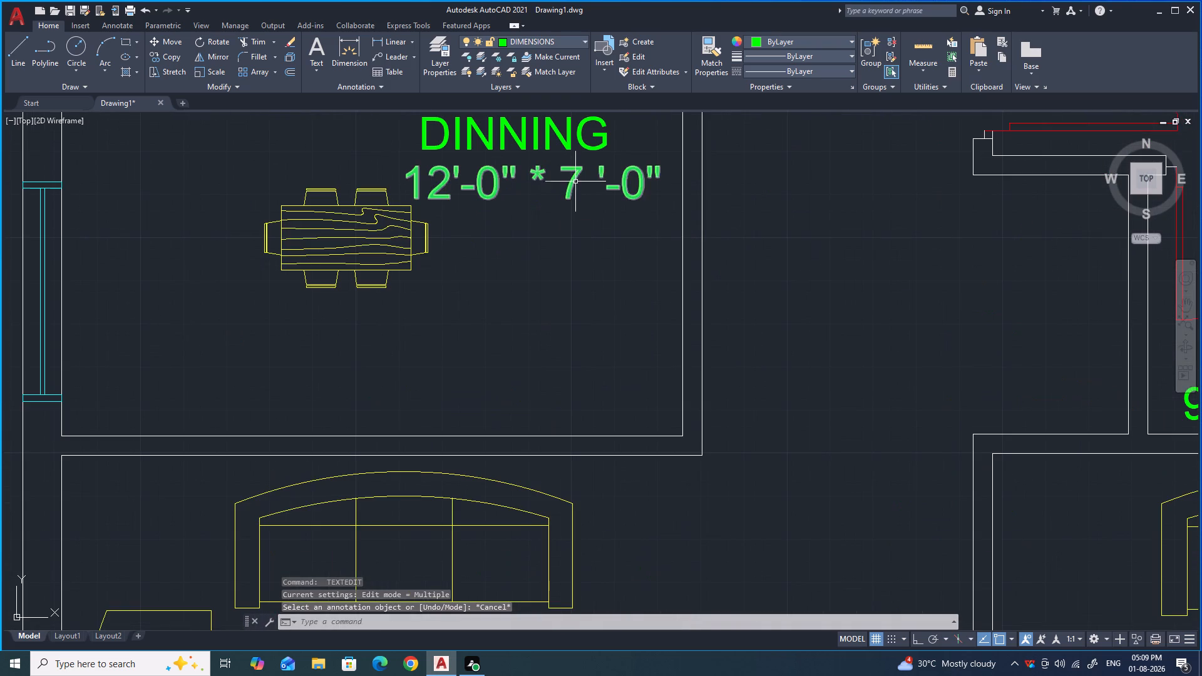
{"action": "double_click", "coordinate": [574, 180]}
{"action": "left_click", "coordinate": [600, 173]}
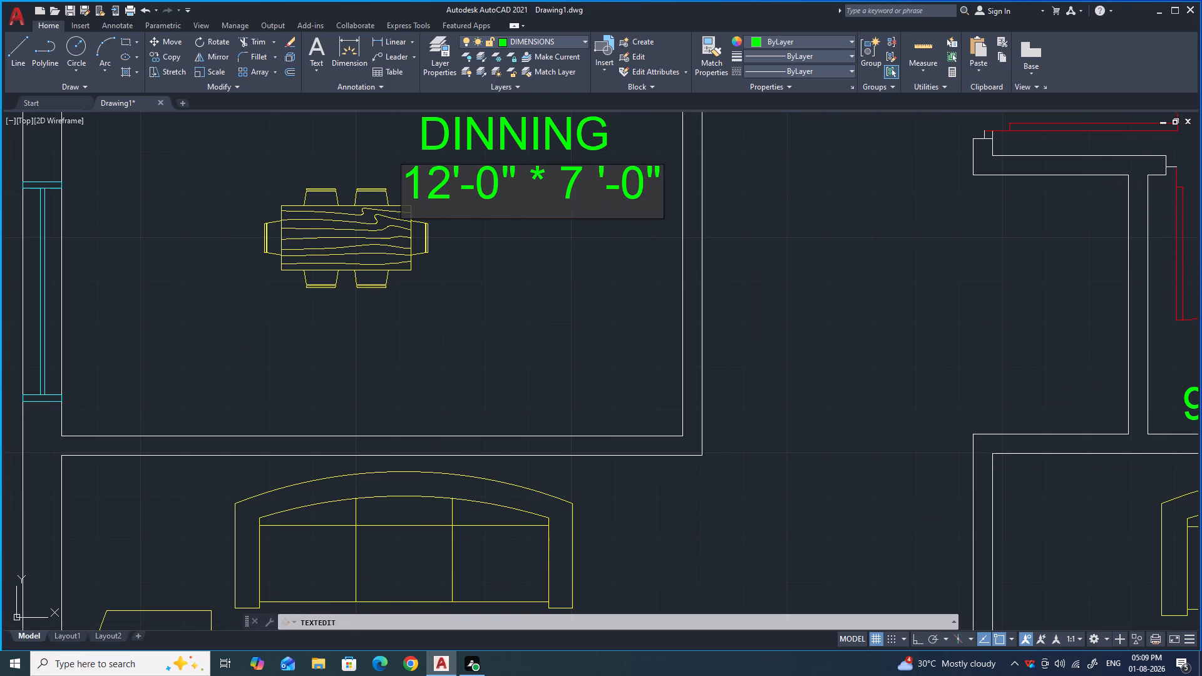
{"action": "key", "text": "BackSpace"}
{"action": "left_click", "coordinate": [570, 255]}
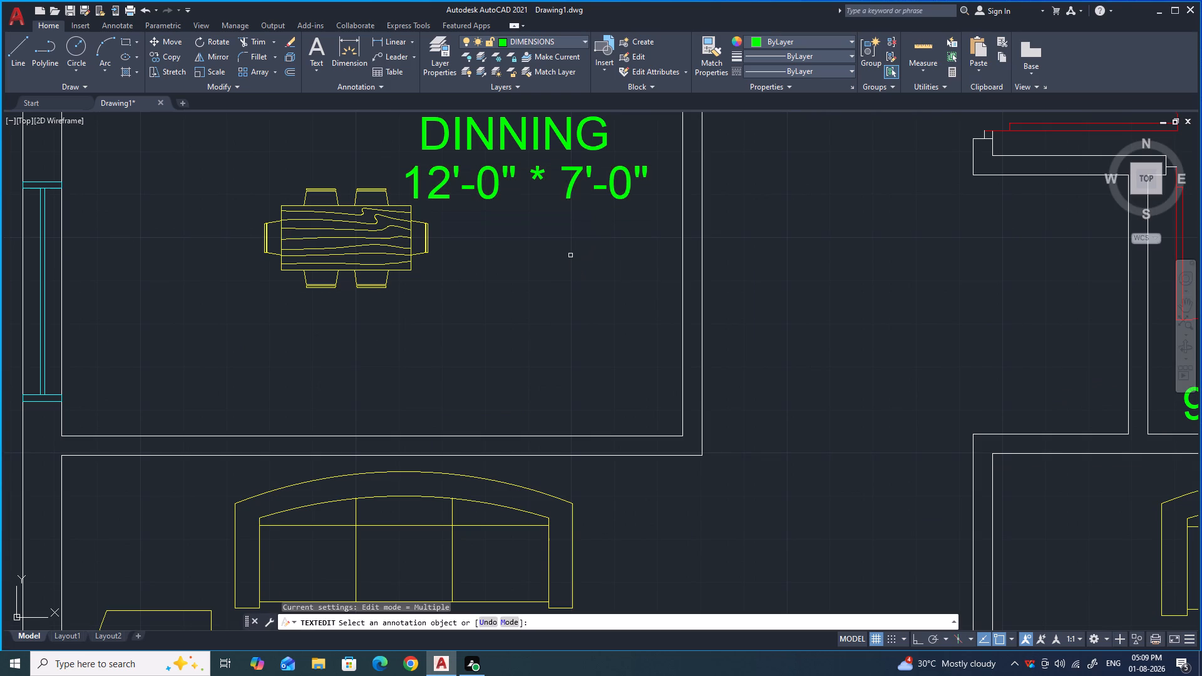
Correct the size text beneath the BED ROOM label to 12'-0" * 11'-11.5" and finish text editing.
{"action": "scroll", "coordinate": [568, 270], "scroll_direction": "down", "scroll_amount": 2}
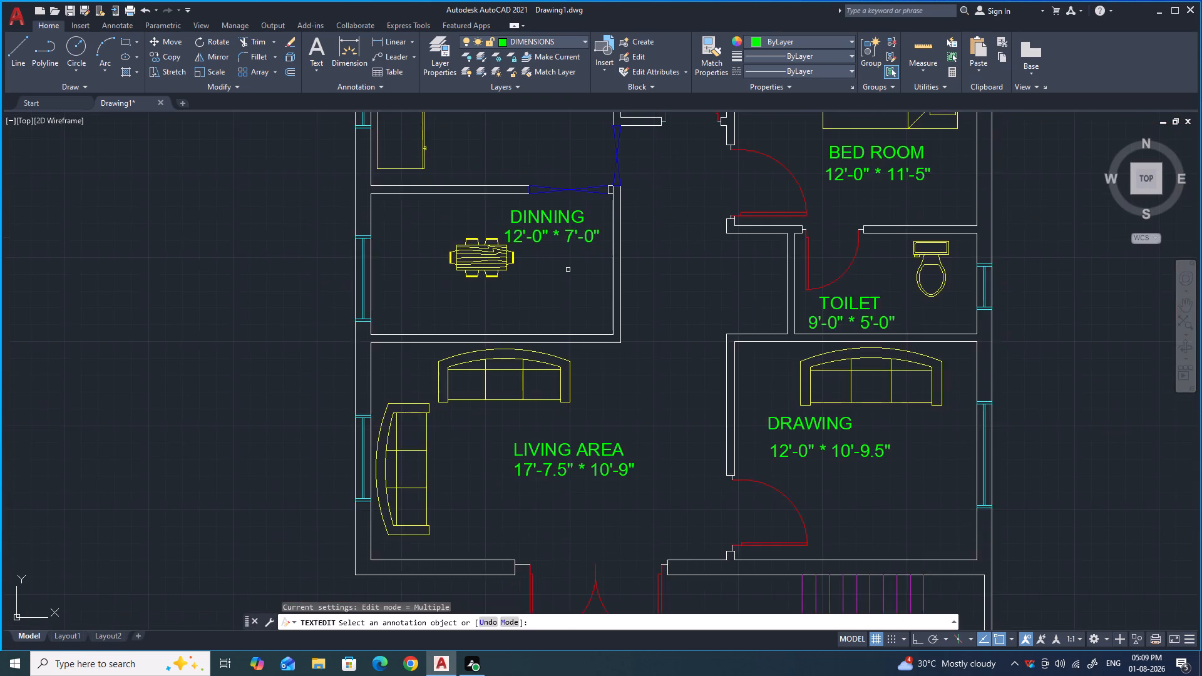
{"action": "scroll", "coordinate": [568, 270], "scroll_direction": "down", "scroll_amount": 3}
{"action": "scroll", "coordinate": [559, 222], "scroll_direction": "up", "scroll_amount": 3}
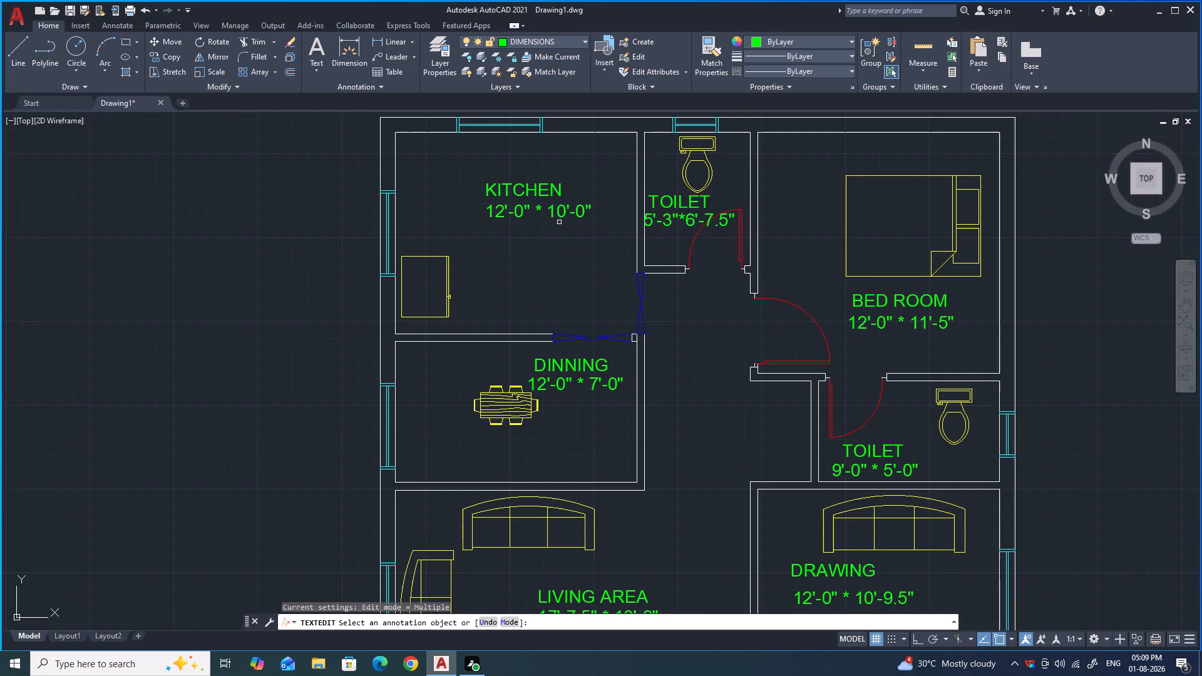
{"action": "scroll", "coordinate": [558, 257], "scroll_direction": "down", "scroll_amount": 2}
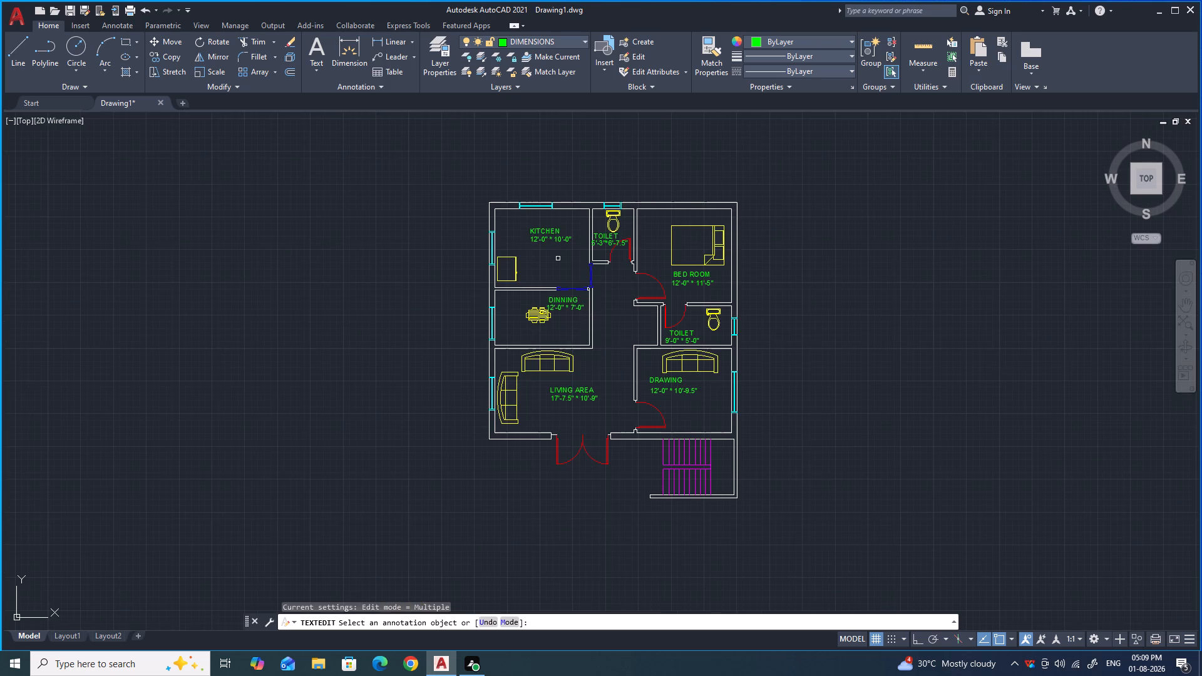
{"action": "scroll", "coordinate": [593, 406], "scroll_direction": "up", "scroll_amount": 2}
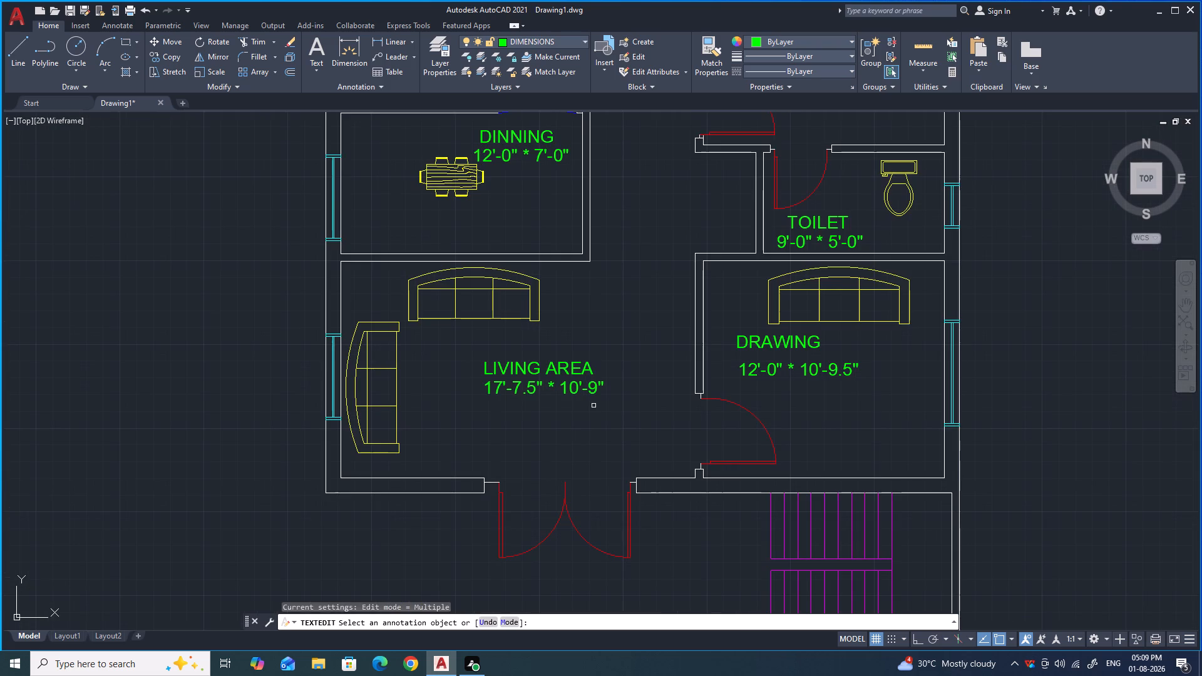
{"action": "scroll", "coordinate": [591, 401], "scroll_direction": "down", "scroll_amount": 3}
{"action": "scroll", "coordinate": [605, 300], "scroll_direction": "up", "scroll_amount": 3}
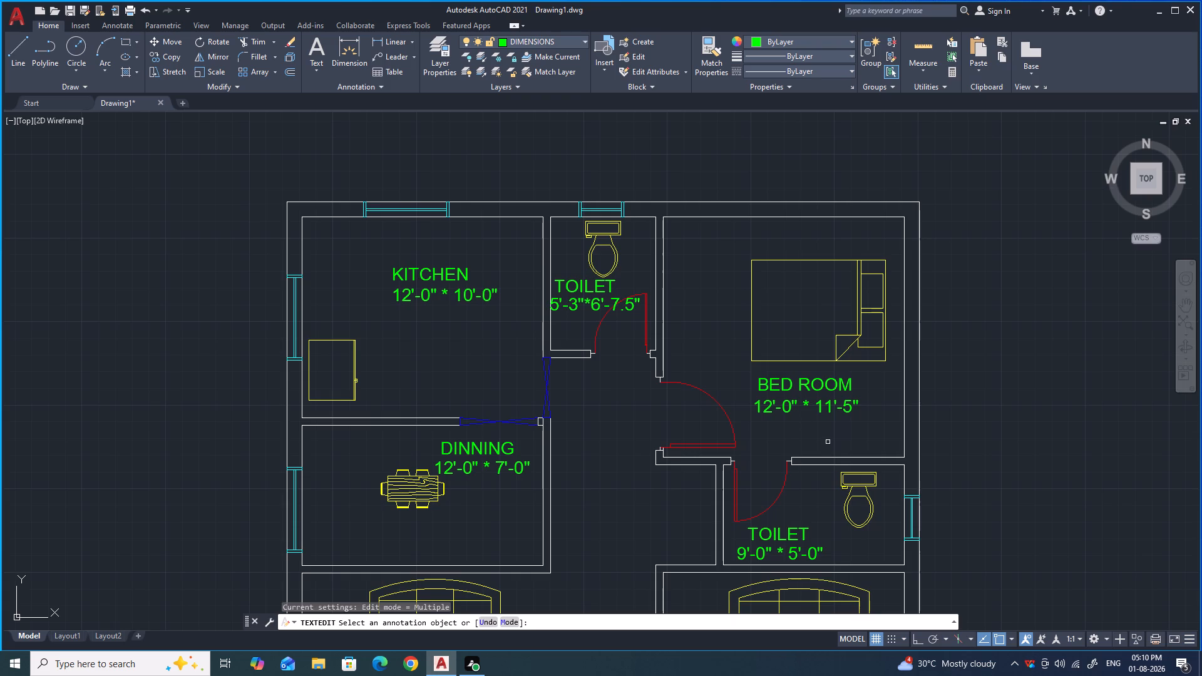
{"action": "scroll", "coordinate": [828, 441], "scroll_direction": "up", "scroll_amount": 3}
{"action": "left_click", "coordinate": [836, 332]}
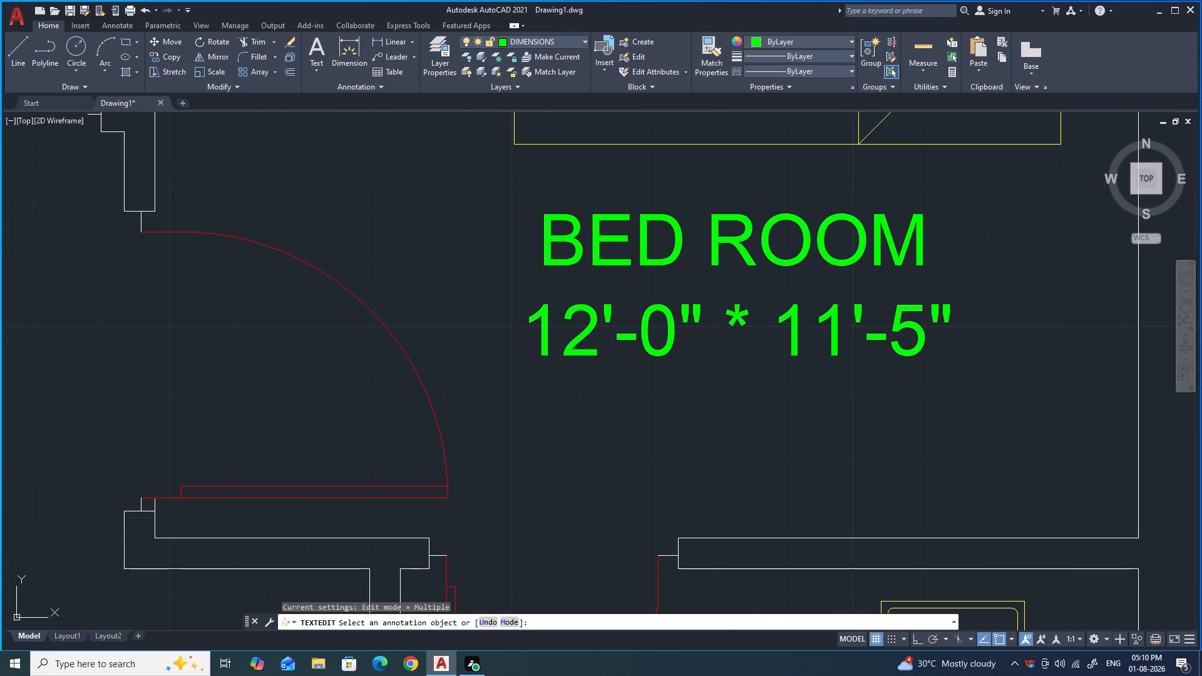
{"action": "left_click", "coordinate": [868, 331]}
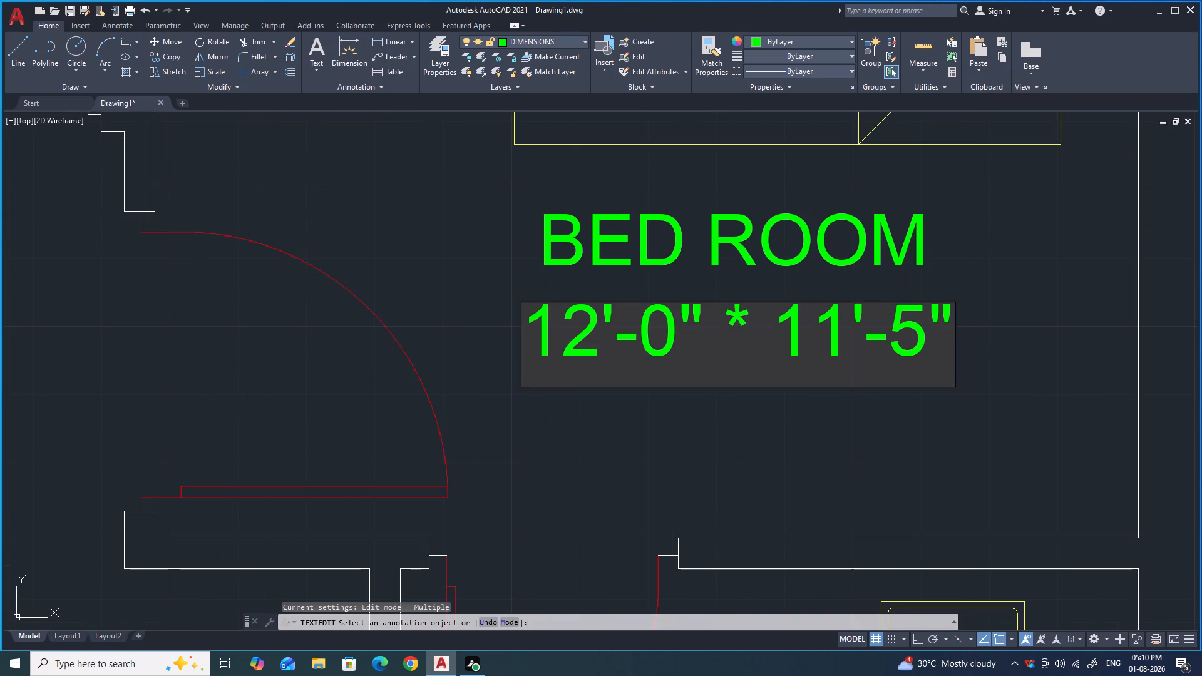
{"action": "left_click", "coordinate": [884, 330]}
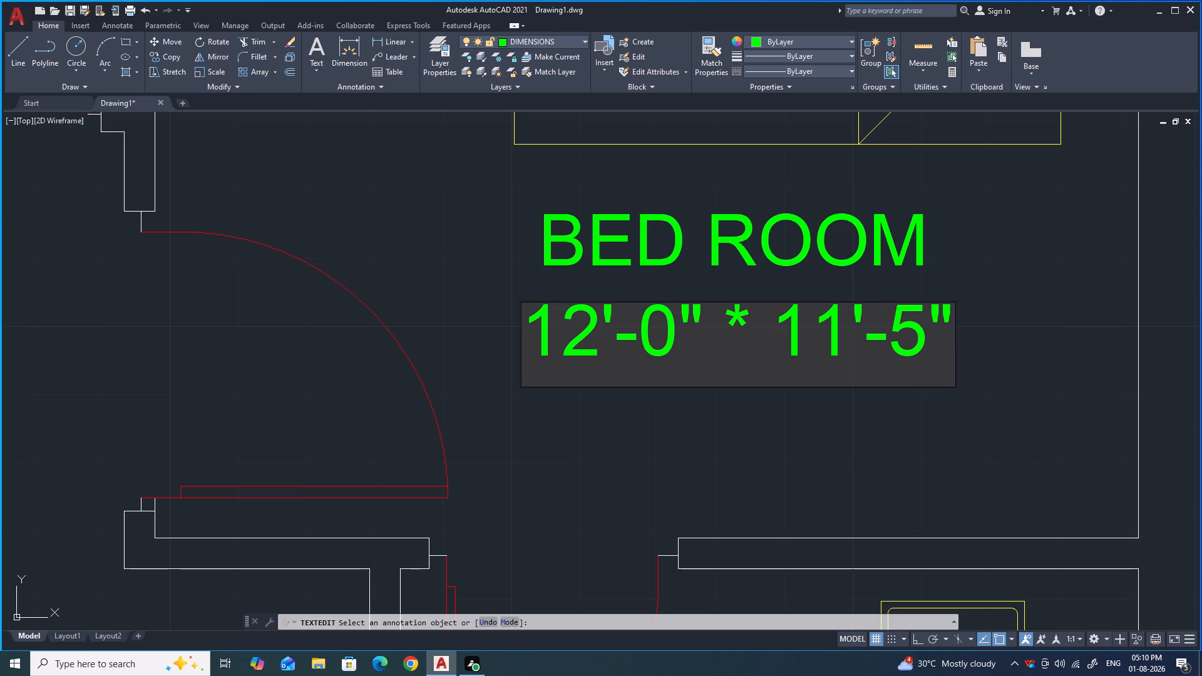
{"action": "type", "text": "11"}
{"action": "key", "text": "period"}
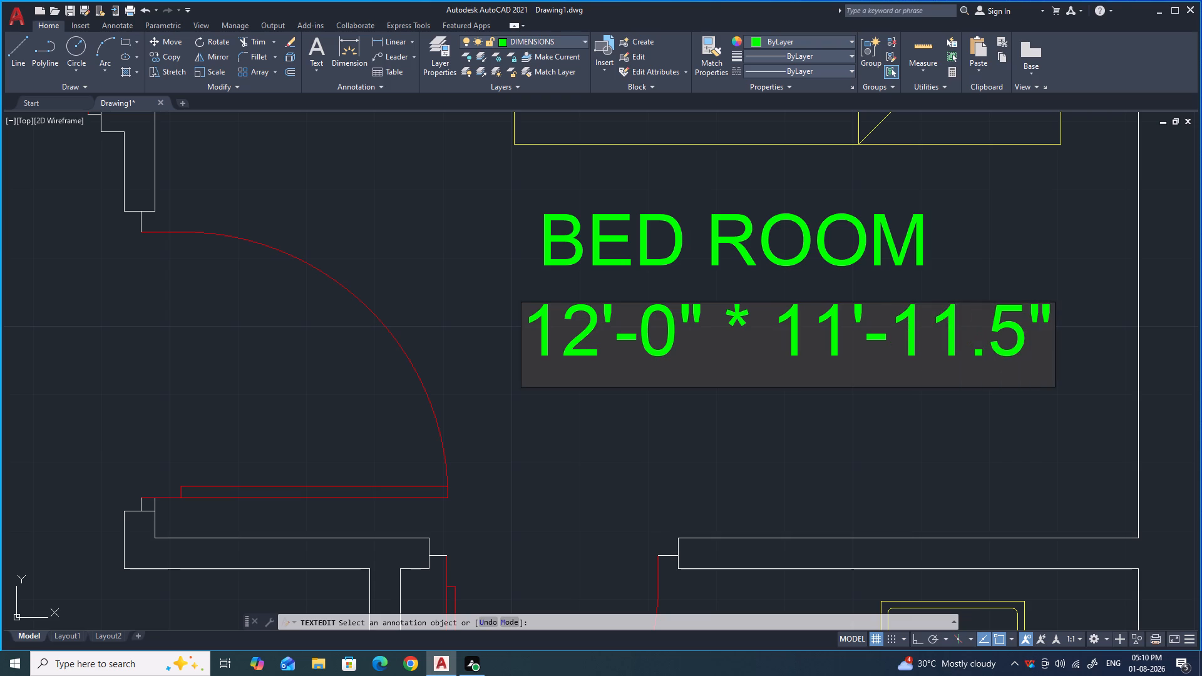
{"action": "left_click", "coordinate": [635, 421]}
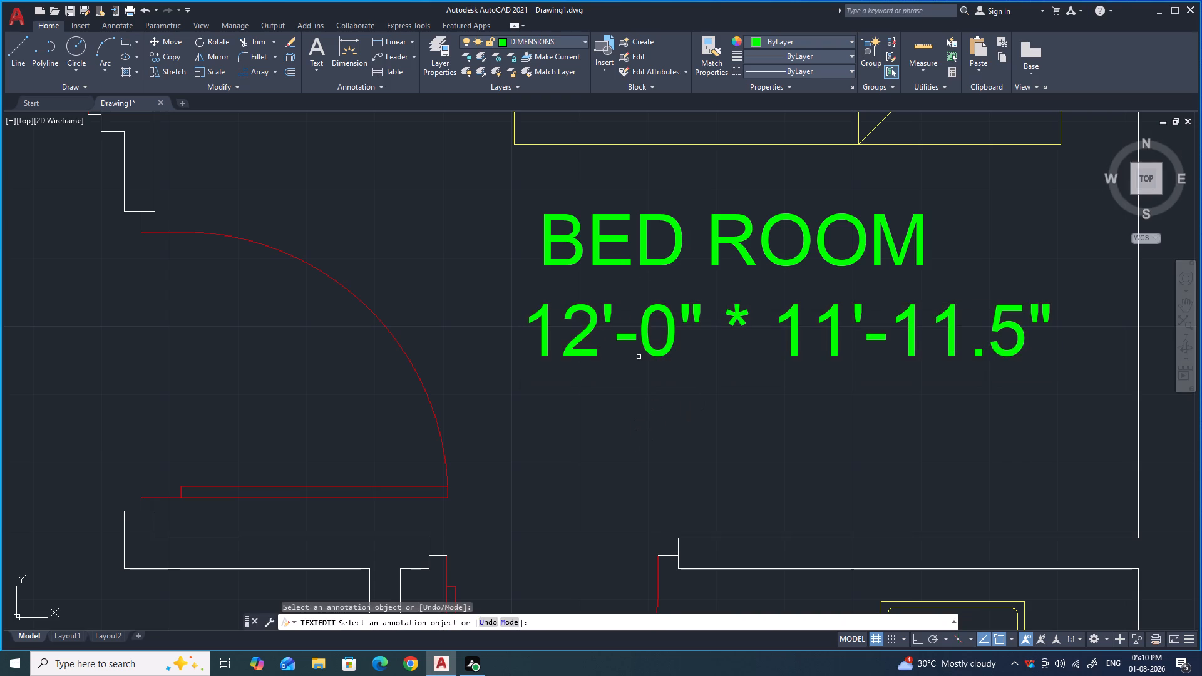
{"action": "scroll", "coordinate": [645, 272], "scroll_direction": "down", "scroll_amount": 2}
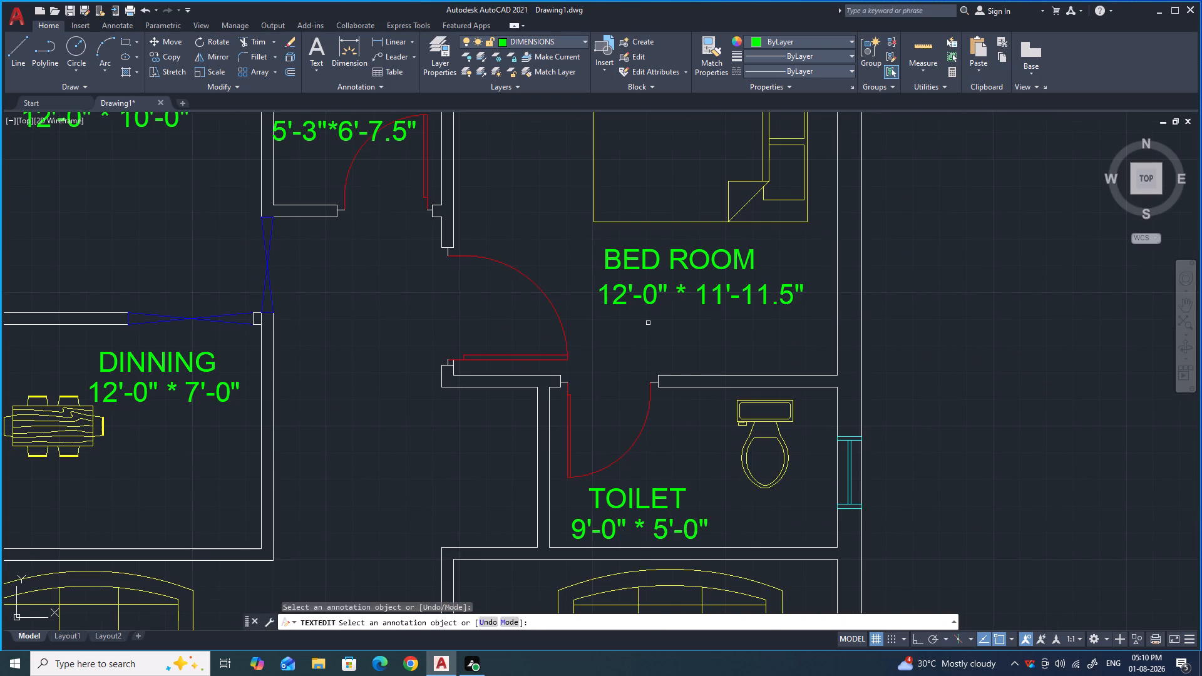
{"action": "scroll", "coordinate": [648, 323], "scroll_direction": "down", "scroll_amount": 3}
{"action": "scroll", "coordinate": [629, 430], "scroll_direction": "up", "scroll_amount": 1}
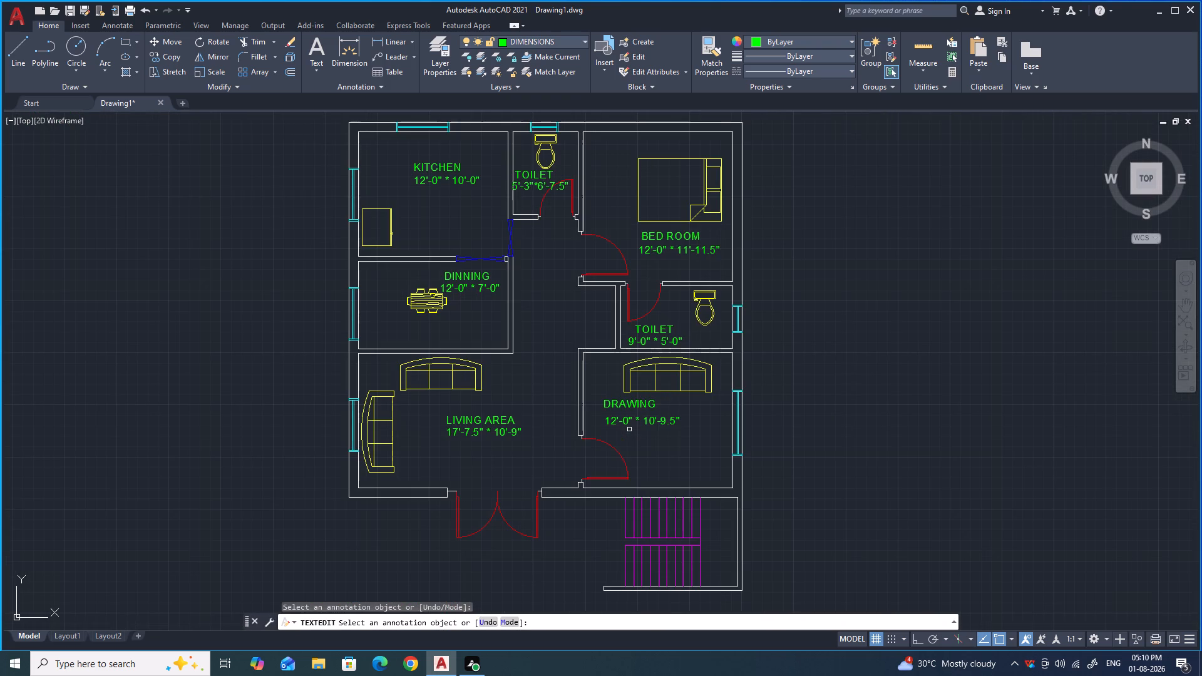
{"action": "scroll", "coordinate": [627, 424], "scroll_direction": "up", "scroll_amount": 1}
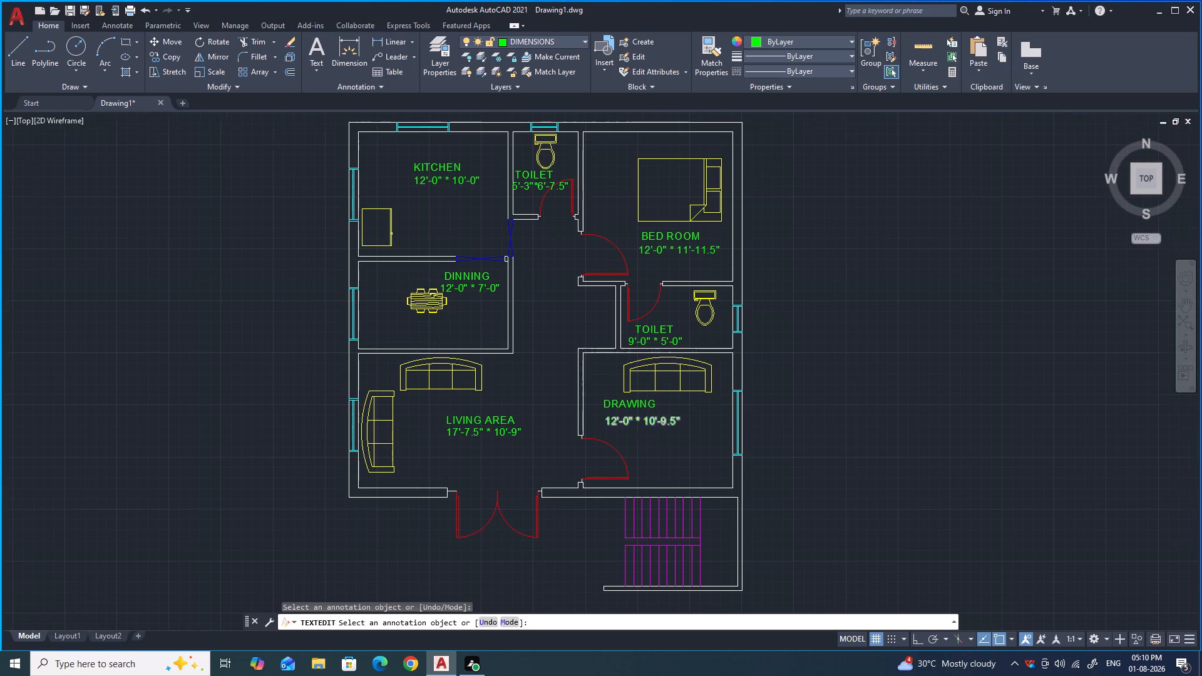
{"action": "key", "text": "Escape"}
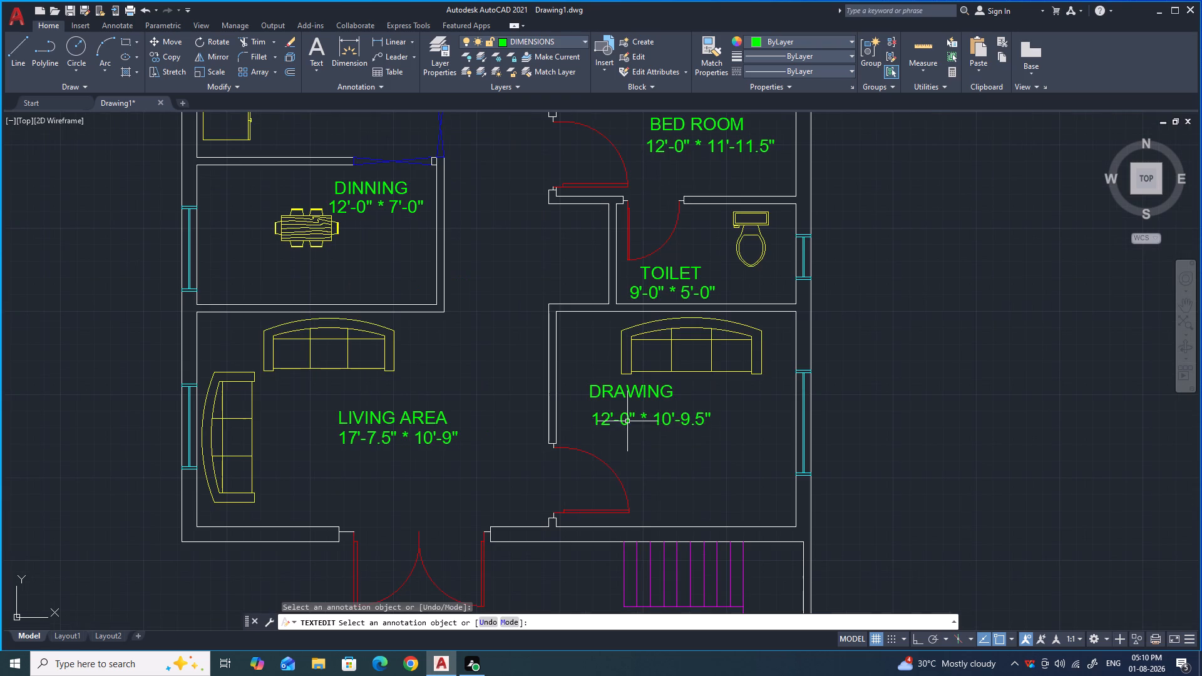
Add a linear dimension for the overall length of the top outer wall, placed just above the house plan.
{"action": "scroll", "coordinate": [636, 387], "scroll_direction": "down", "scroll_amount": 2}
{"action": "scroll", "coordinate": [451, 209], "scroll_direction": "up", "scroll_amount": 2}
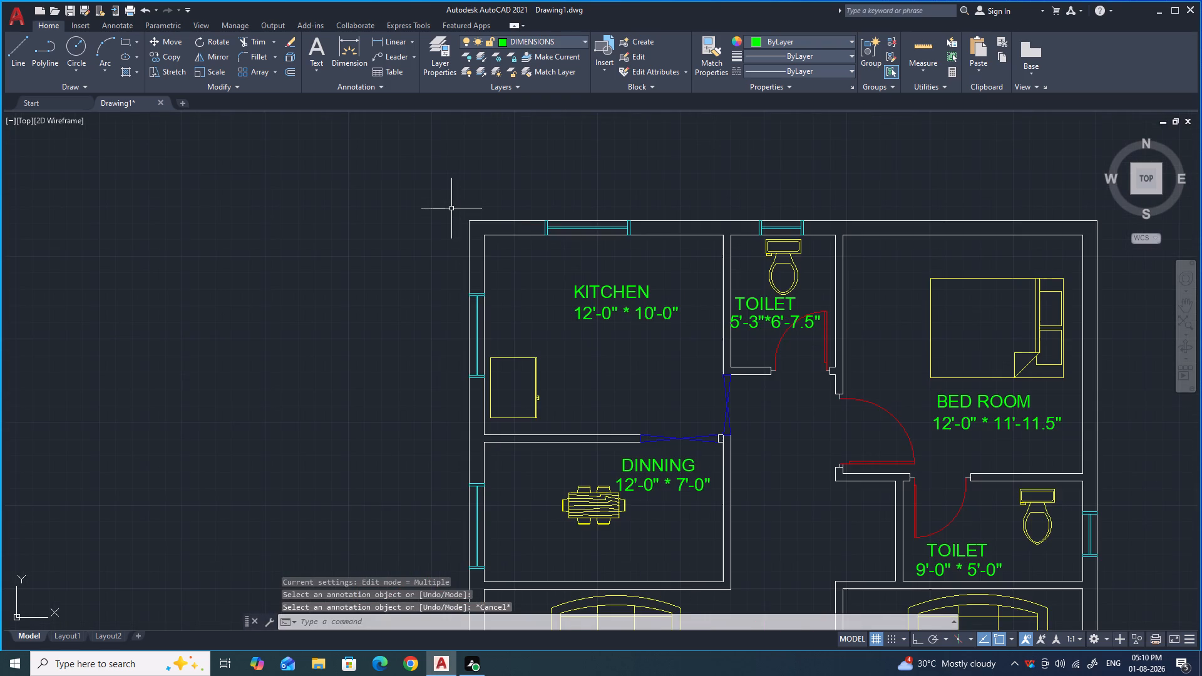
{"action": "type", "text": "DLI"}
{"action": "key", "text": "Return"}
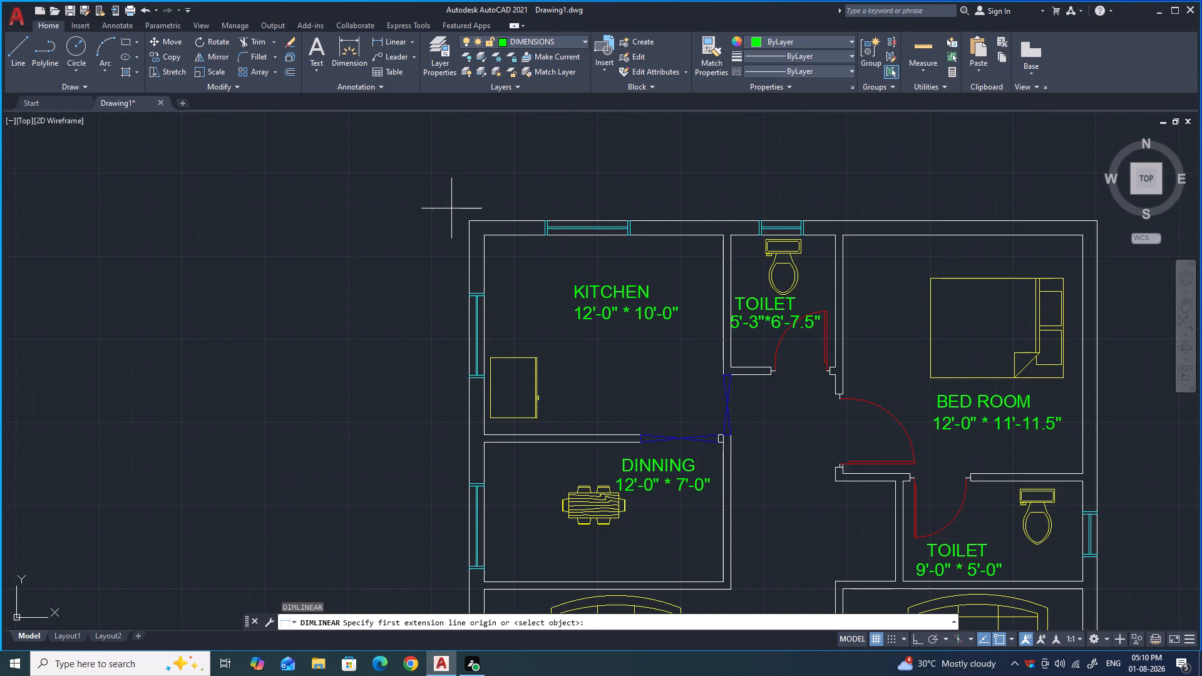
{"action": "key", "text": "space"}
{"action": "left_click", "coordinate": [516, 220]}
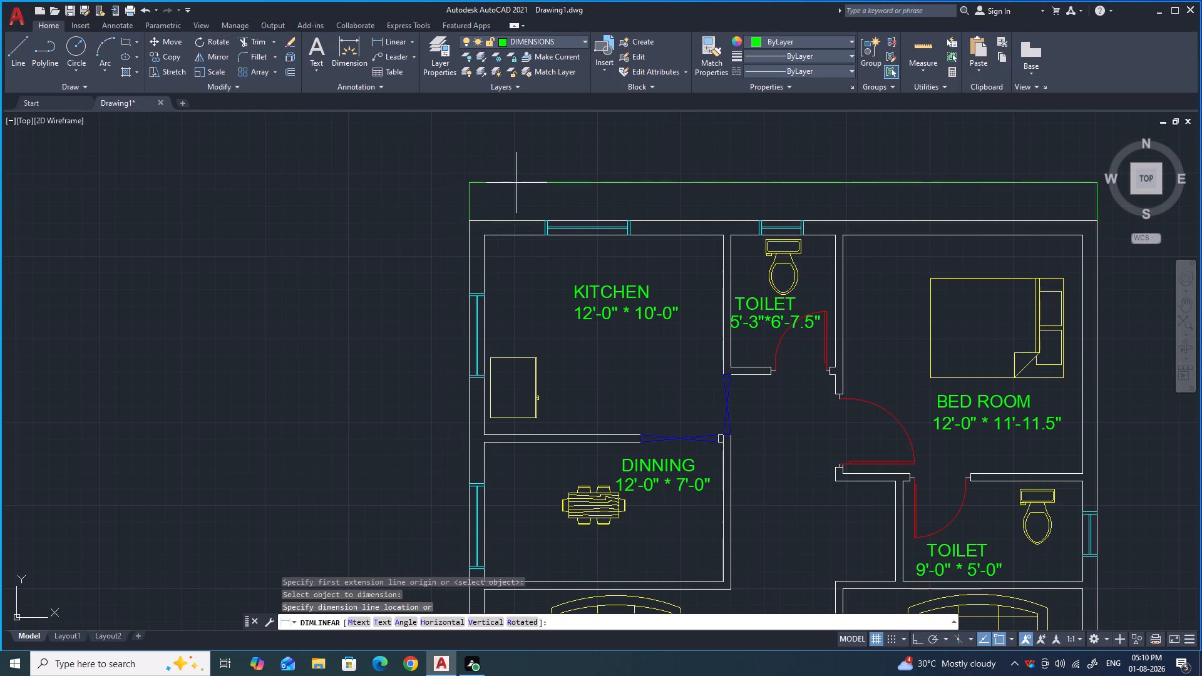
{"action": "left_click", "coordinate": [517, 182]}
Add a vertical linear dimension for the left outer wall, placed just outside the house plan.
{"action": "scroll", "coordinate": [436, 160], "scroll_direction": "down", "scroll_amount": 2}
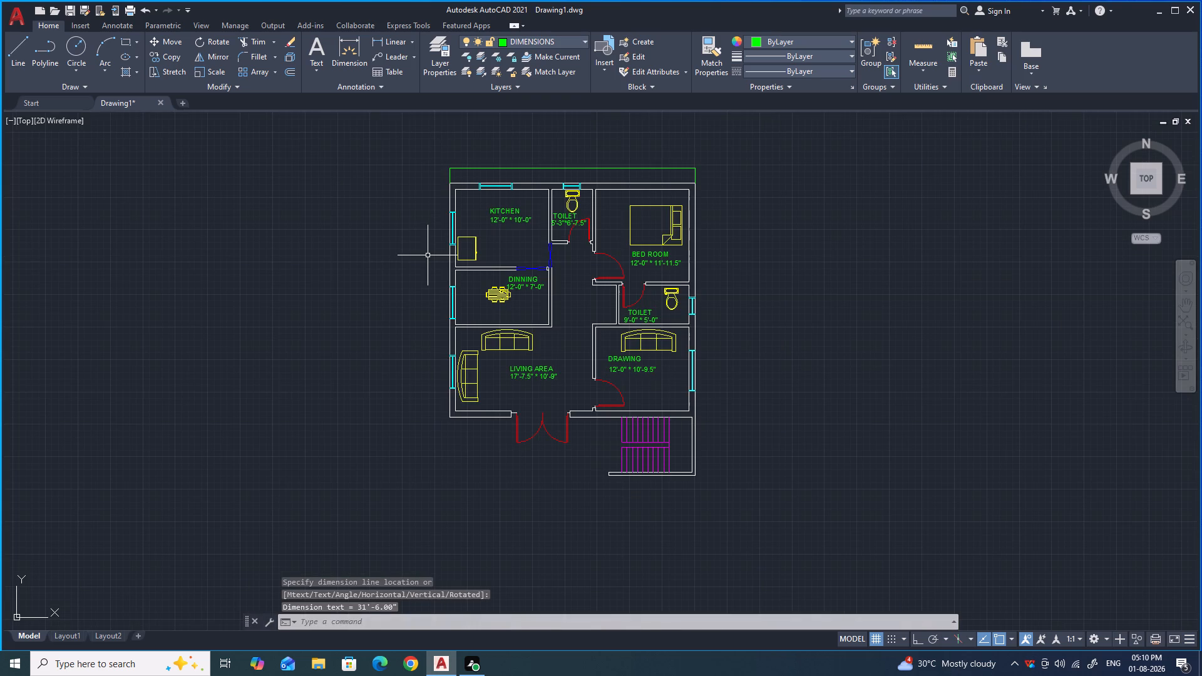
{"action": "key", "text": "space"}
{"action": "key", "text": "space"}
{"action": "left_click", "coordinate": [450, 267]}
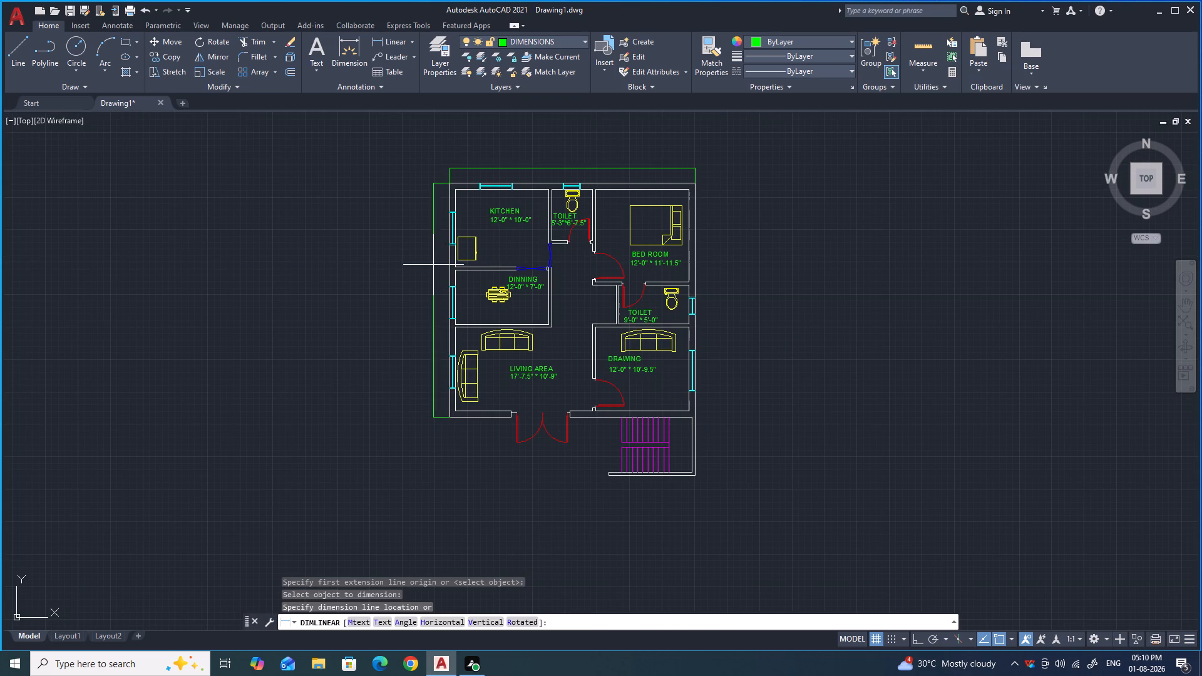
{"action": "left_click", "coordinate": [430, 264]}
Add a vertical linear dimension from the plan's top-right outer corner to the bottom outer corner of the staircase, placed outside the plan.
{"action": "key", "text": "space"}
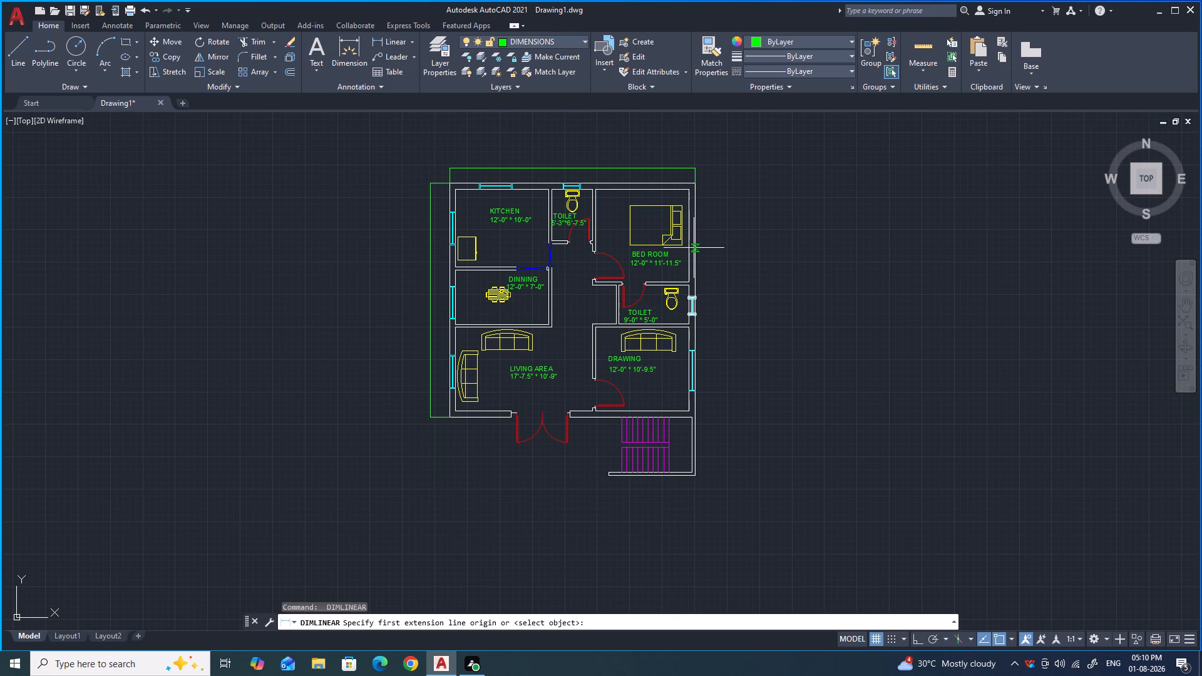
{"action": "left_click", "coordinate": [696, 185]}
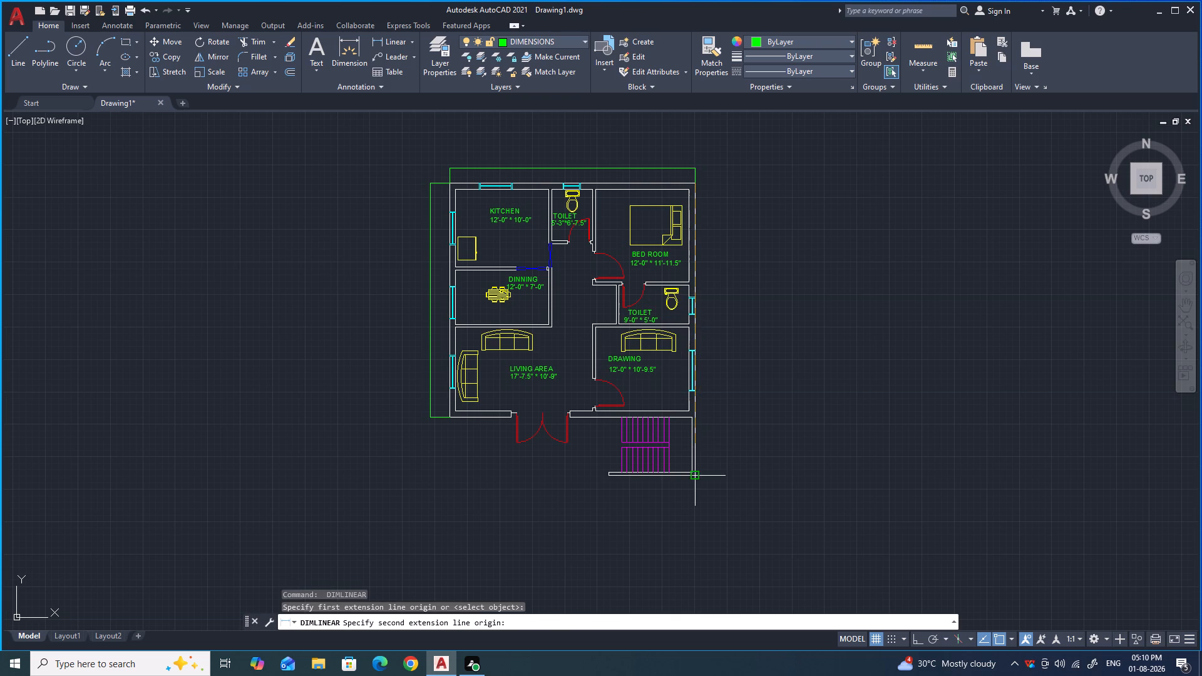
{"action": "left_click", "coordinate": [692, 476]}
{"action": "left_click", "coordinate": [720, 474]}
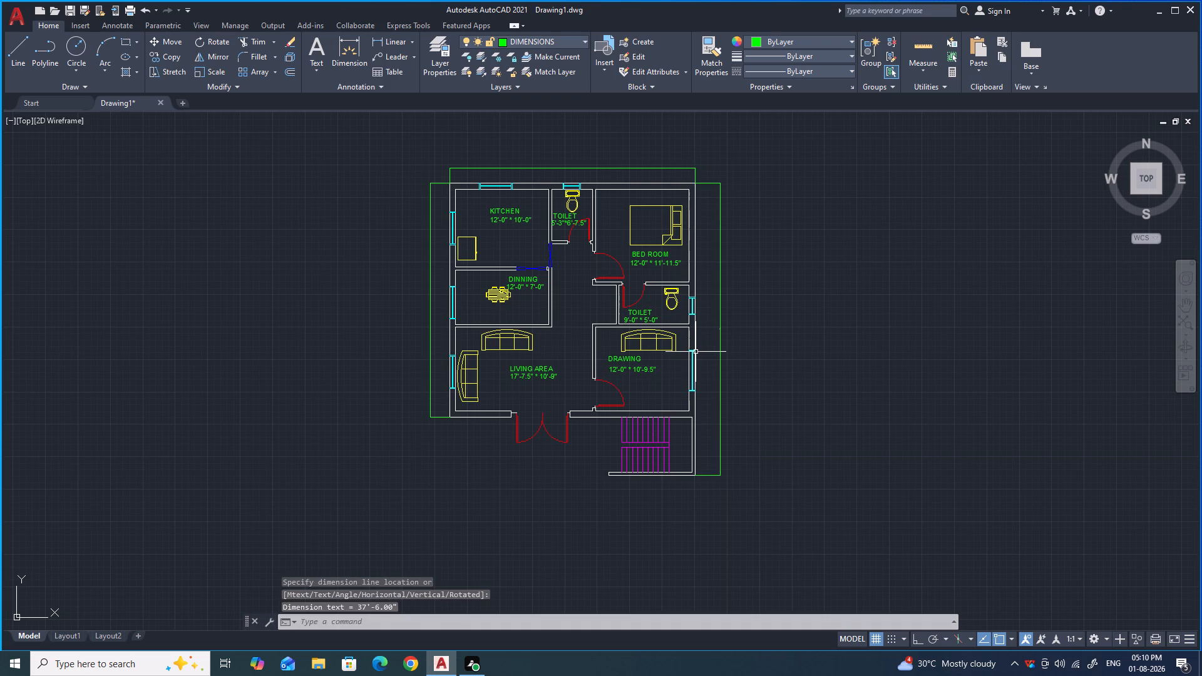
Set the Standard dimension style's text height to 8 and make that style current.
{"action": "key", "text": "f"}
{"action": "key", "text": "Escape"}
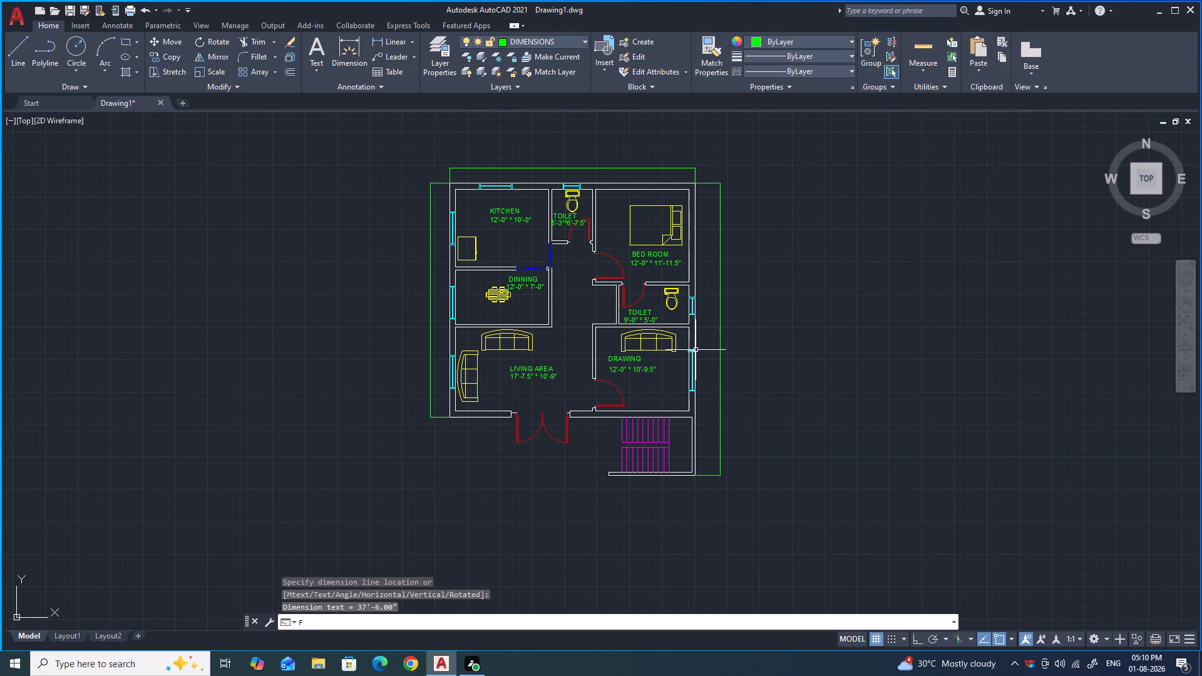
{"action": "key", "text": "Return"}
{"action": "left_click", "coordinate": [730, 302]}
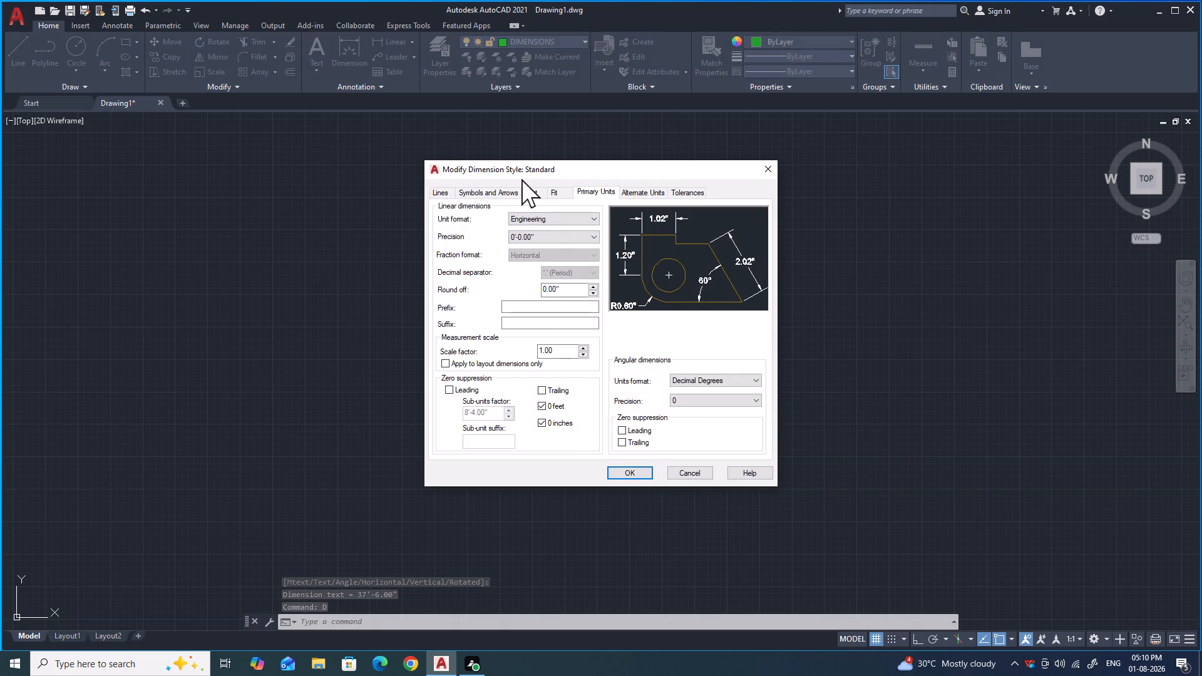
{"action": "left_click", "coordinate": [527, 195]}
{"action": "left_click_drag", "start_coordinate": [580, 282], "coordinate": [521, 285]}
{"action": "key", "text": "8"}
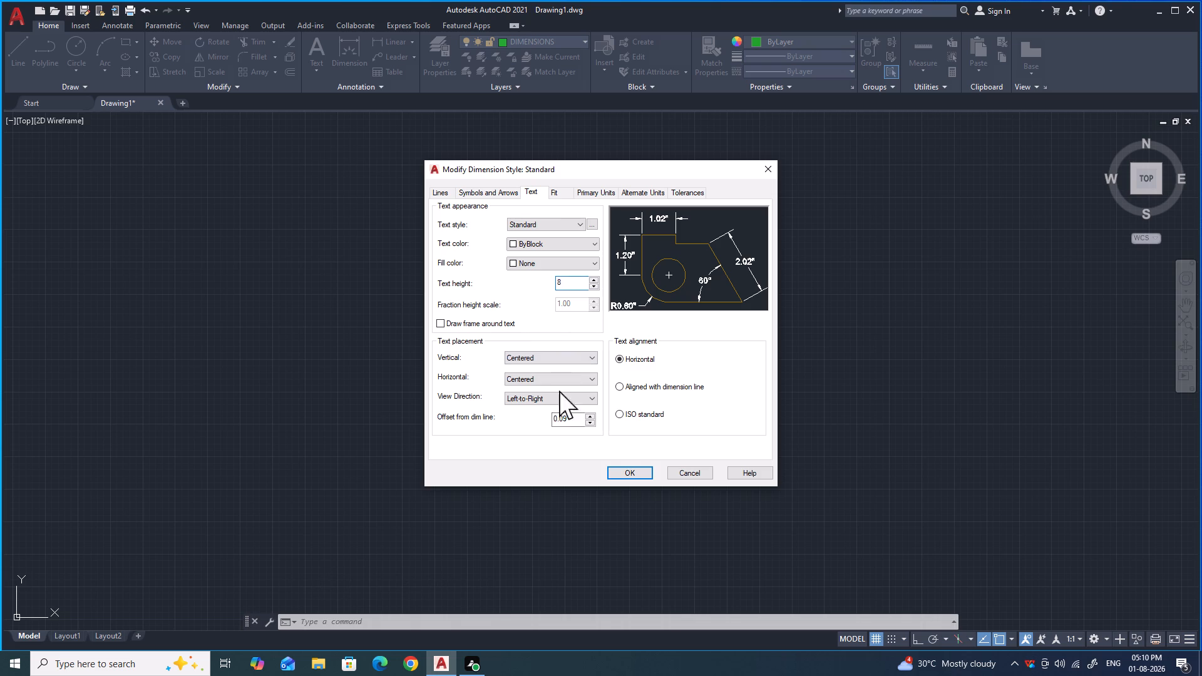
{"action": "left_click", "coordinate": [617, 471]}
{"action": "left_click", "coordinate": [719, 263]}
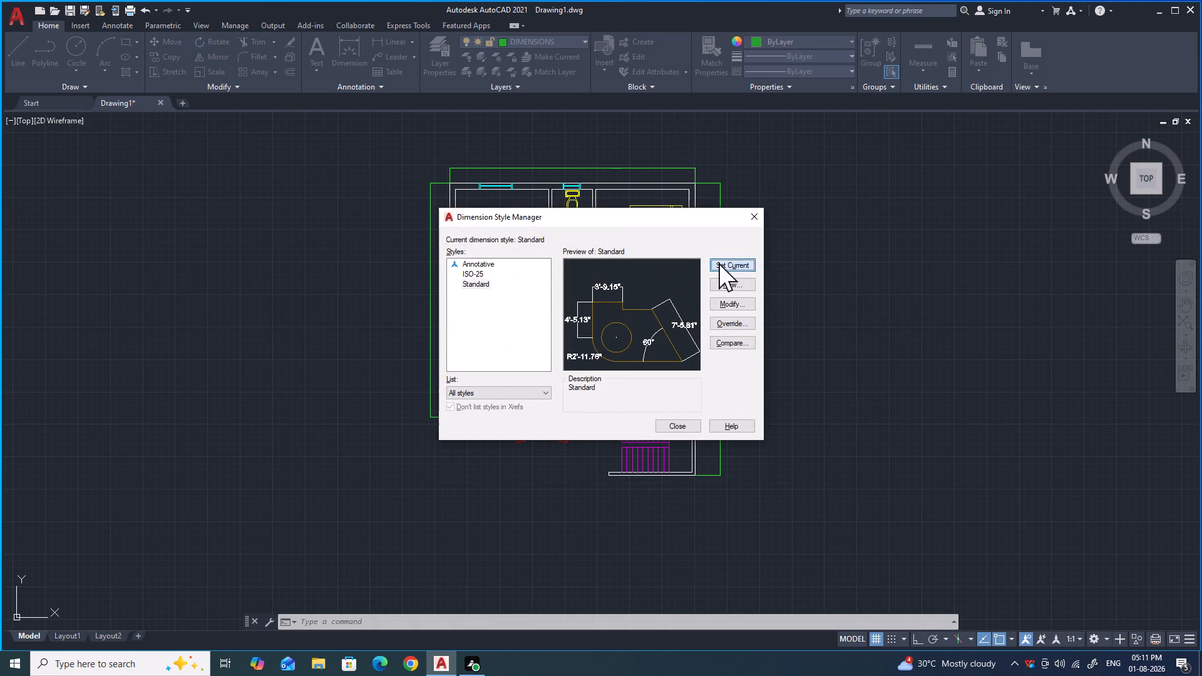
{"action": "left_click", "coordinate": [667, 428]}
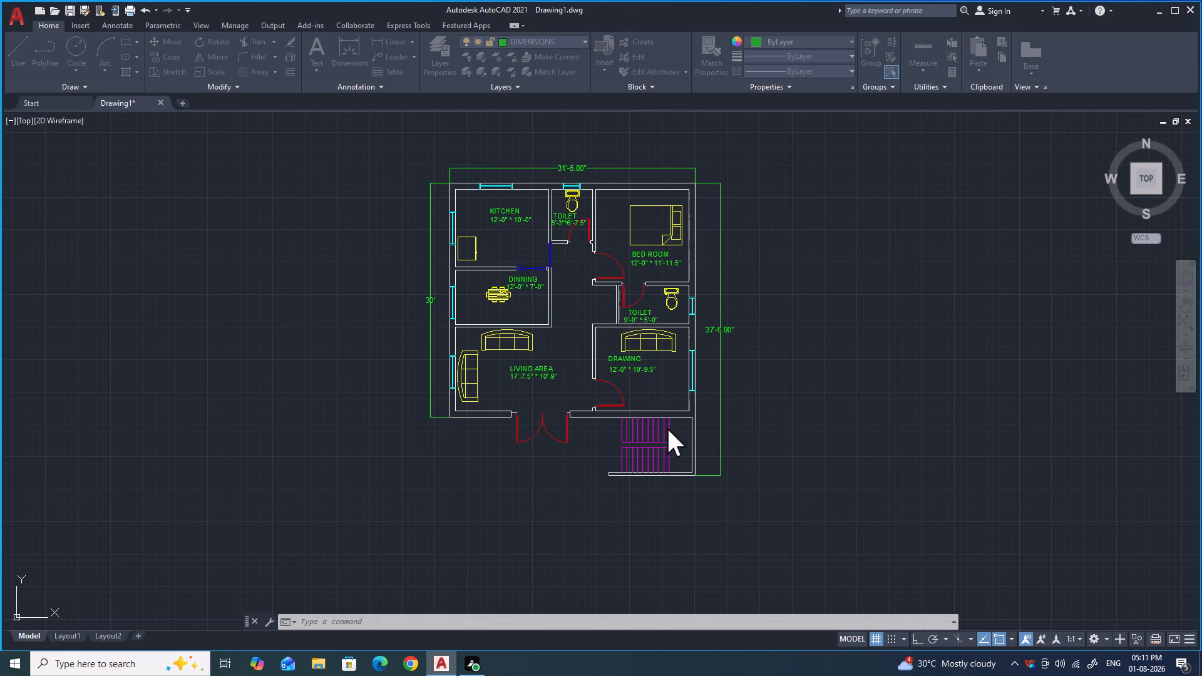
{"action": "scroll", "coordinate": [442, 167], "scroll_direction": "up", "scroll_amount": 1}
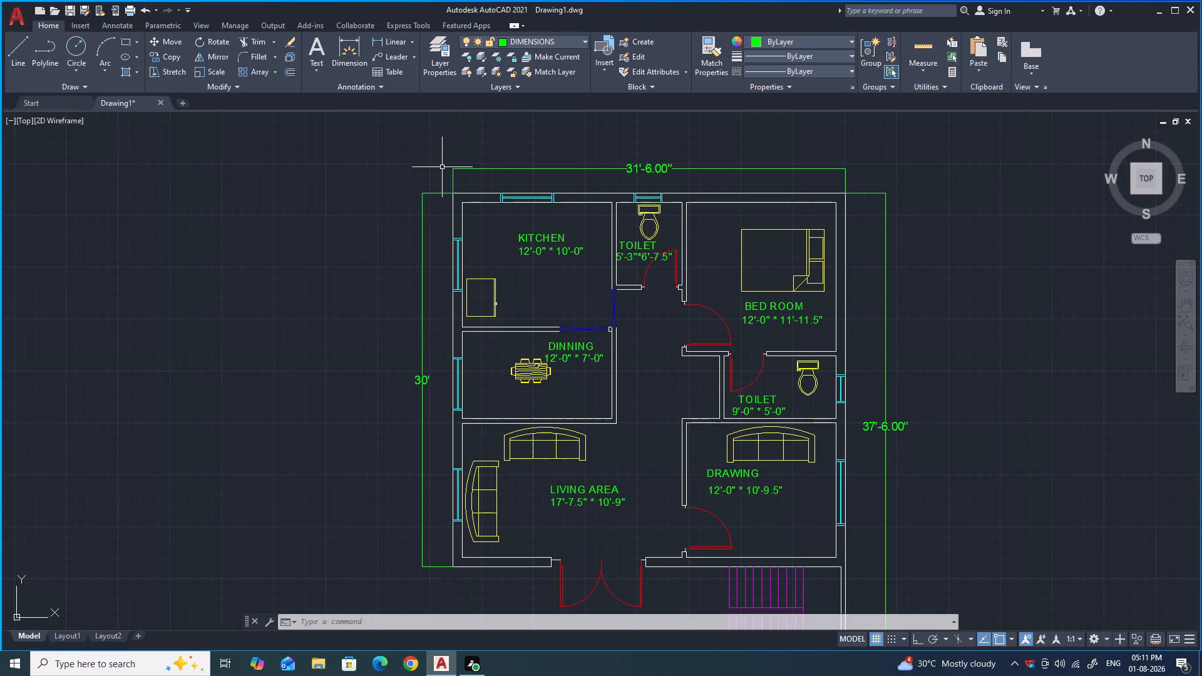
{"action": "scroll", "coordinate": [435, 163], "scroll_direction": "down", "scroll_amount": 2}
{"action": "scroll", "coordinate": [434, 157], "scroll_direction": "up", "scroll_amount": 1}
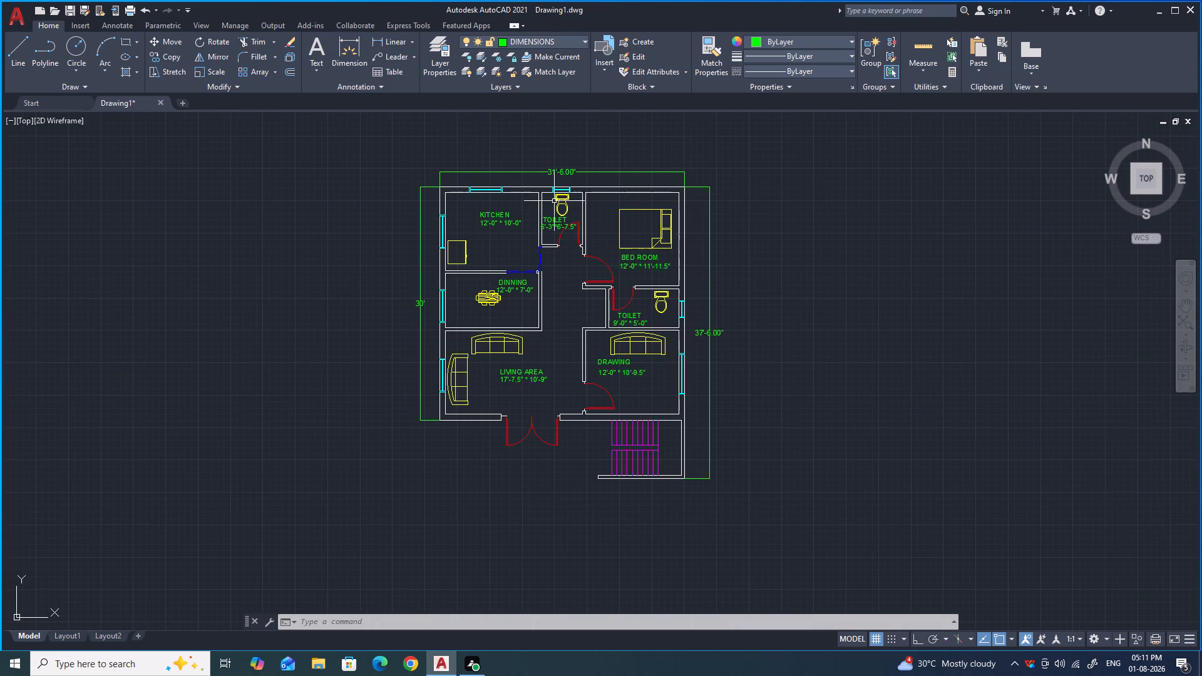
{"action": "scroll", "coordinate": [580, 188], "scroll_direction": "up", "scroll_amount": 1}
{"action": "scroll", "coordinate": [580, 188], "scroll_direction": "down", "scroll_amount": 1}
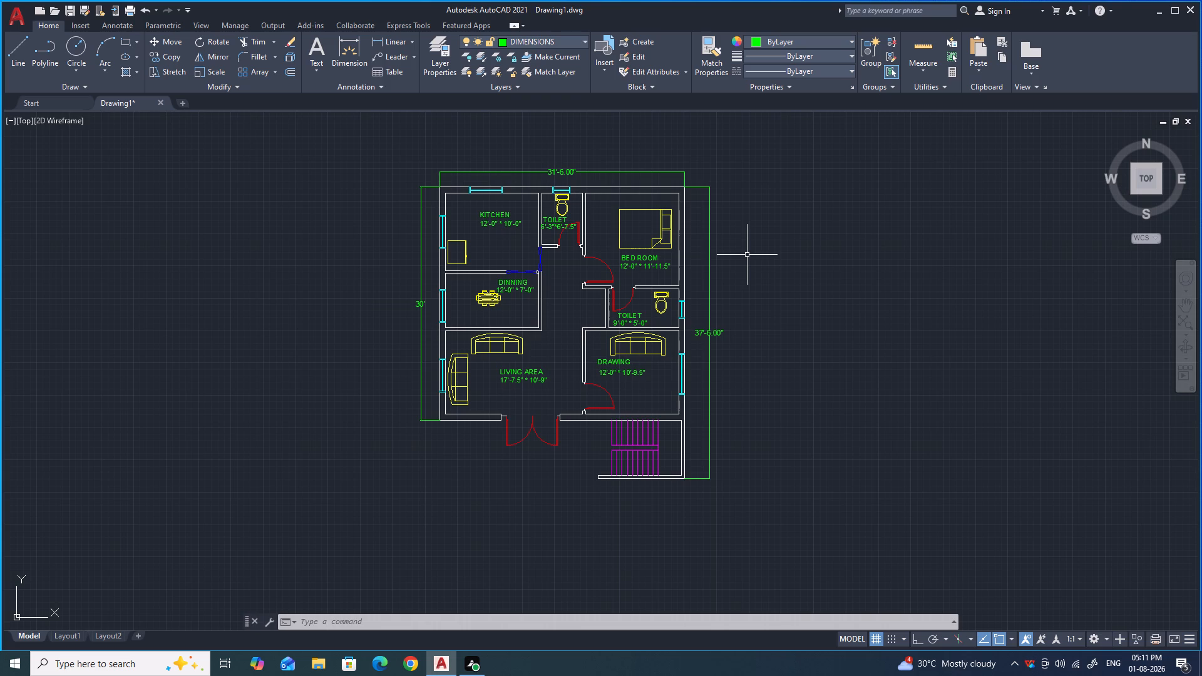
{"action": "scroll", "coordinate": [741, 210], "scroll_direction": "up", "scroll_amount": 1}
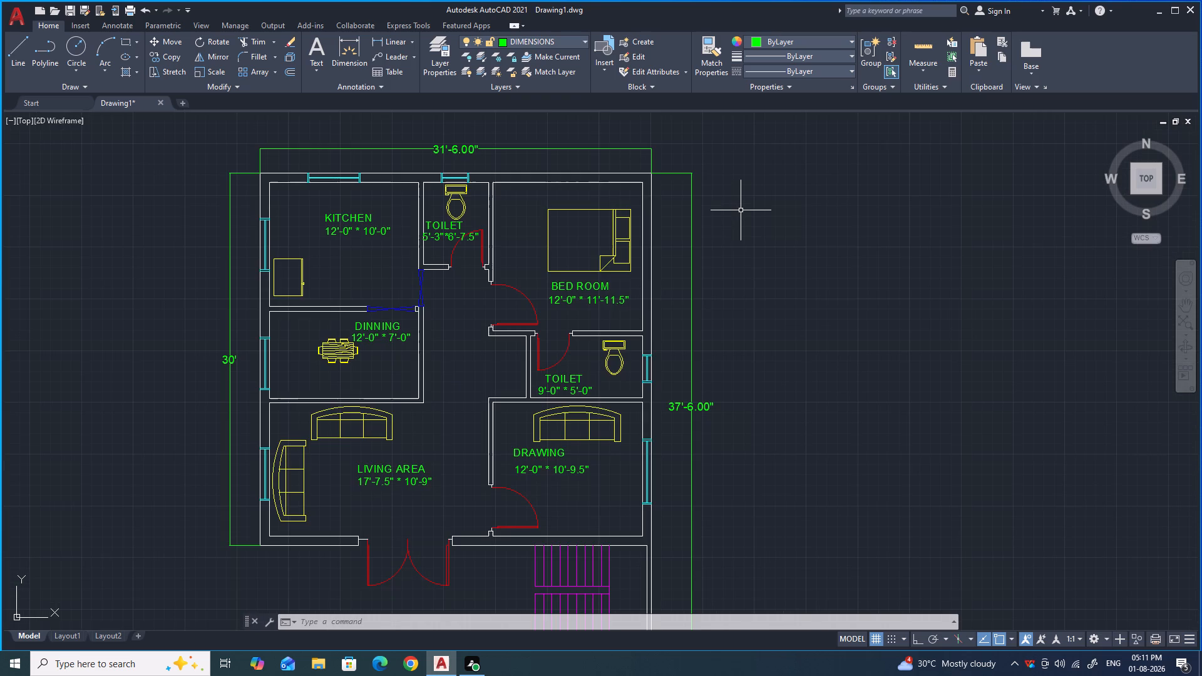
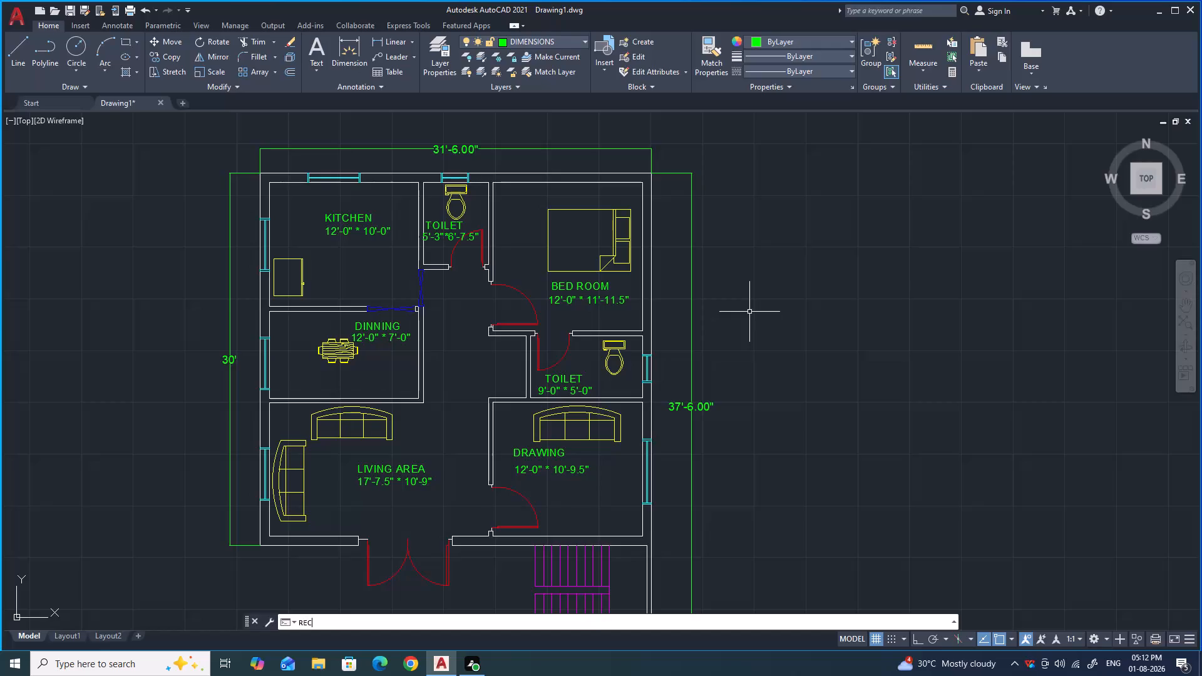
Draw a 9 by 12 inch rectangle in the empty space beside the bedroom, outside the overall vertical dimension.
{"action": "key", "text": "Return"}
{"action": "left_click", "coordinate": [753, 269]}
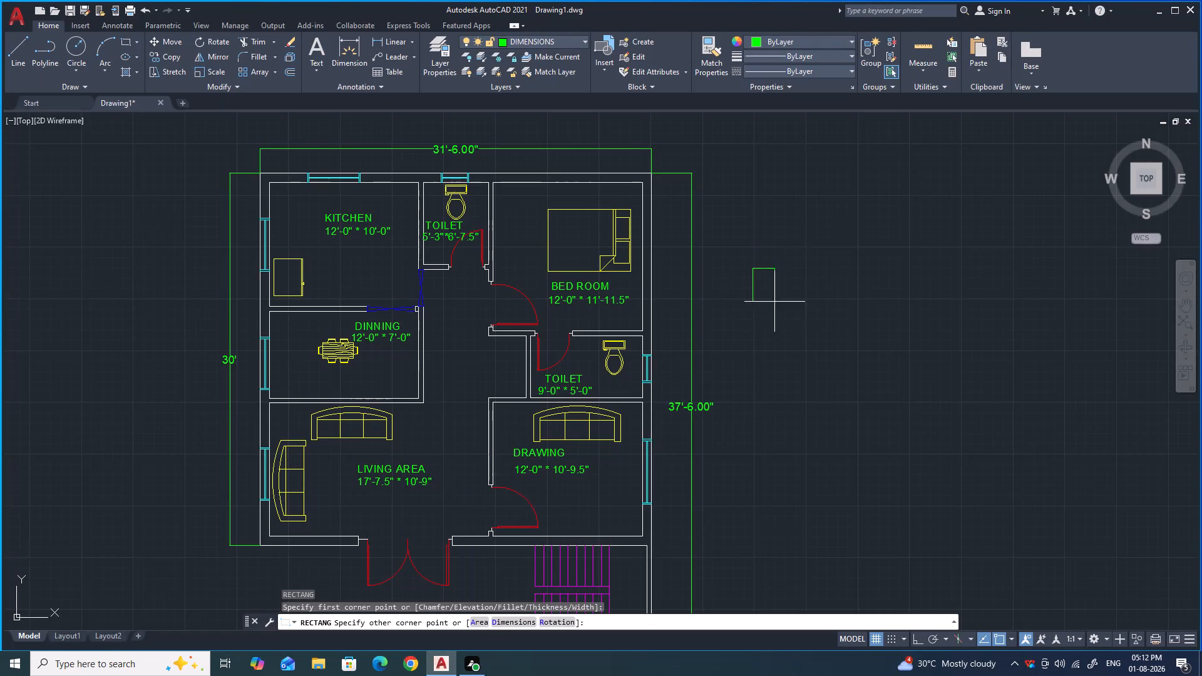
{"action": "key", "text": "d"}
{"action": "key", "text": "Return"}
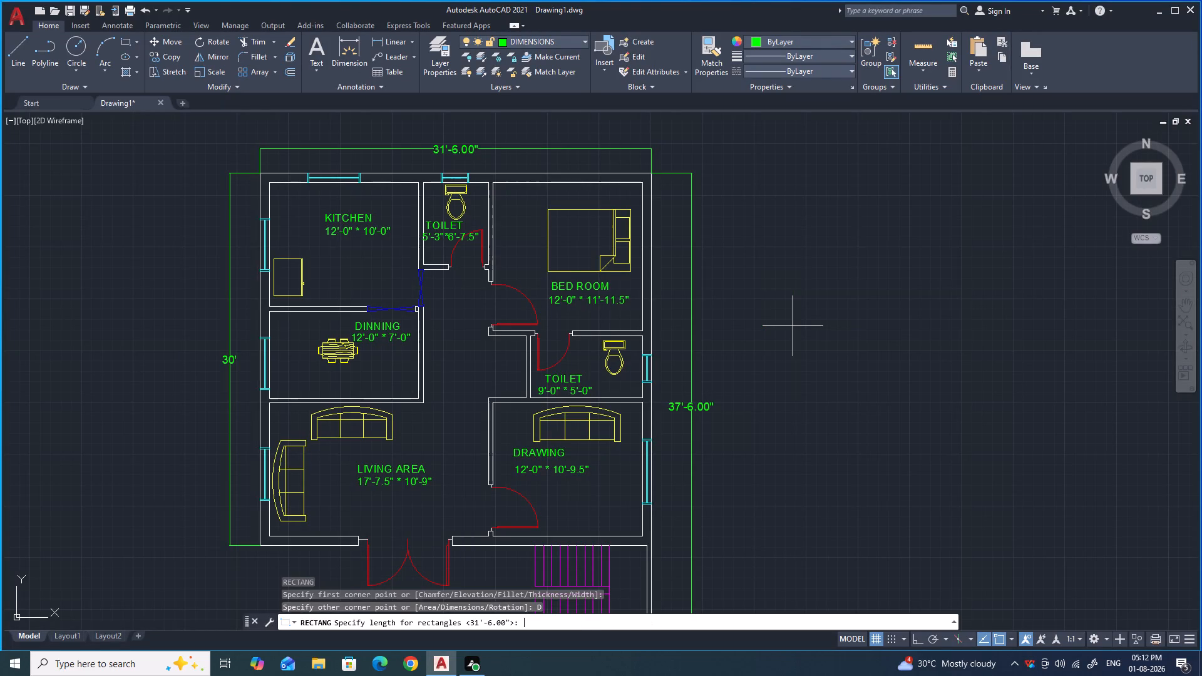
{"action": "key", "text": "9"}
{"action": "key", "text": "Return"}
{"action": "key", "text": "1"}
{"action": "key", "text": "2"}
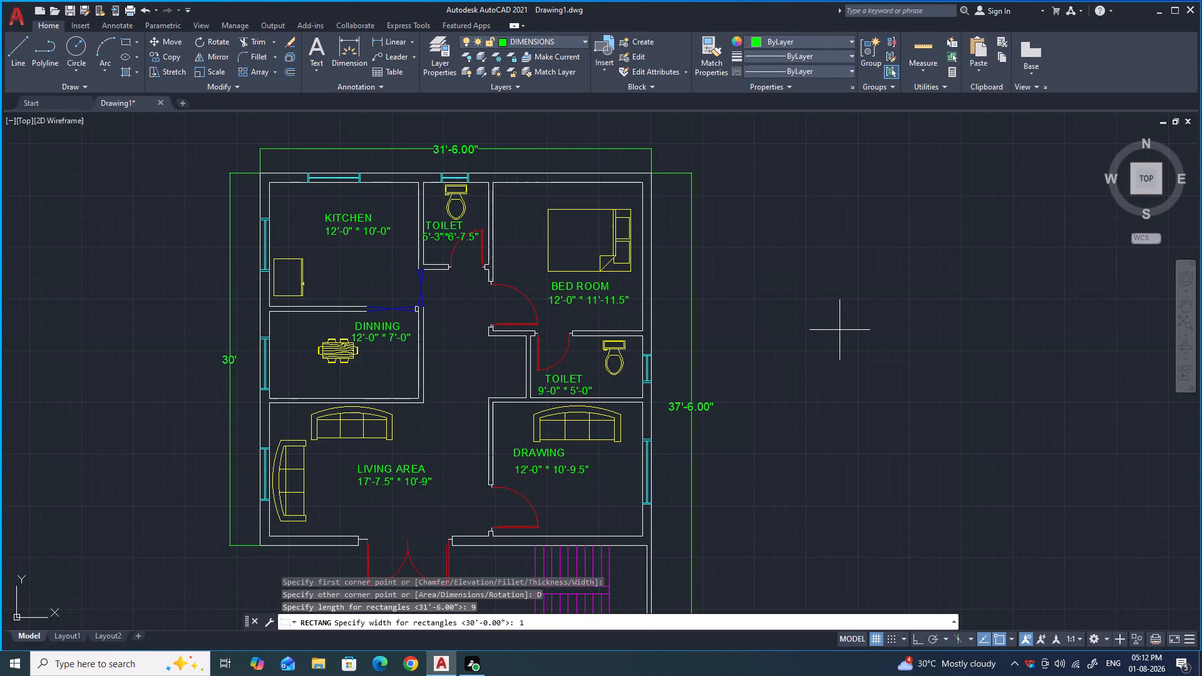
{"action": "key", "text": "Return"}
{"action": "left_click", "coordinate": [837, 327]}
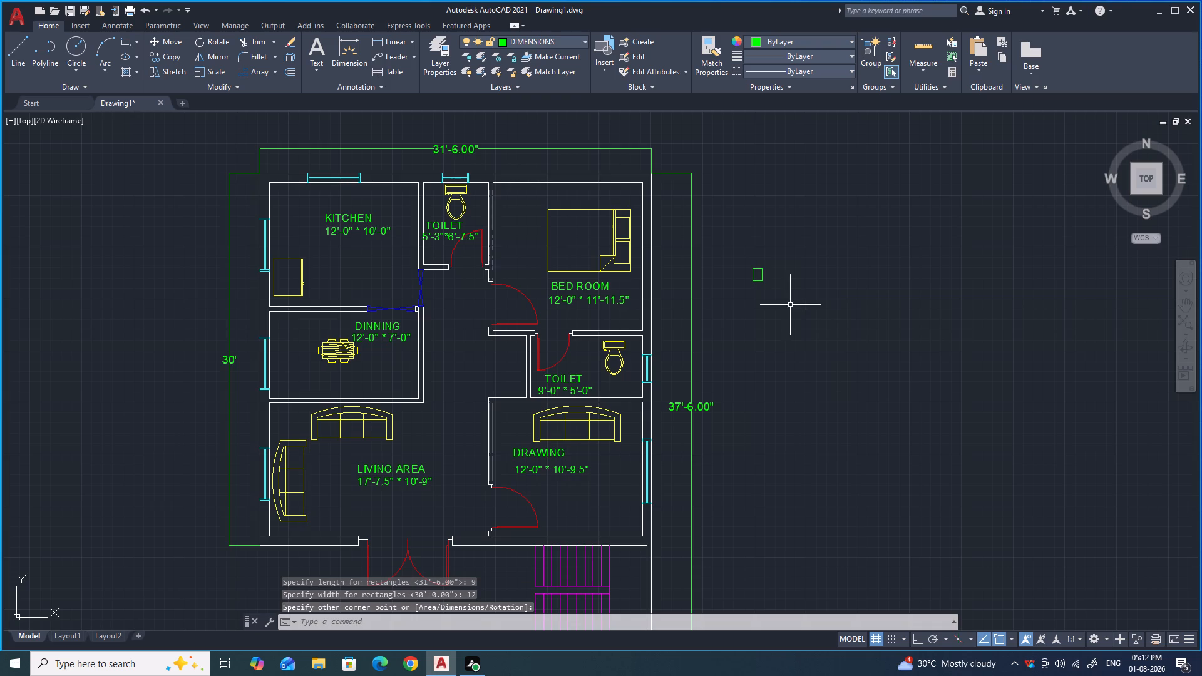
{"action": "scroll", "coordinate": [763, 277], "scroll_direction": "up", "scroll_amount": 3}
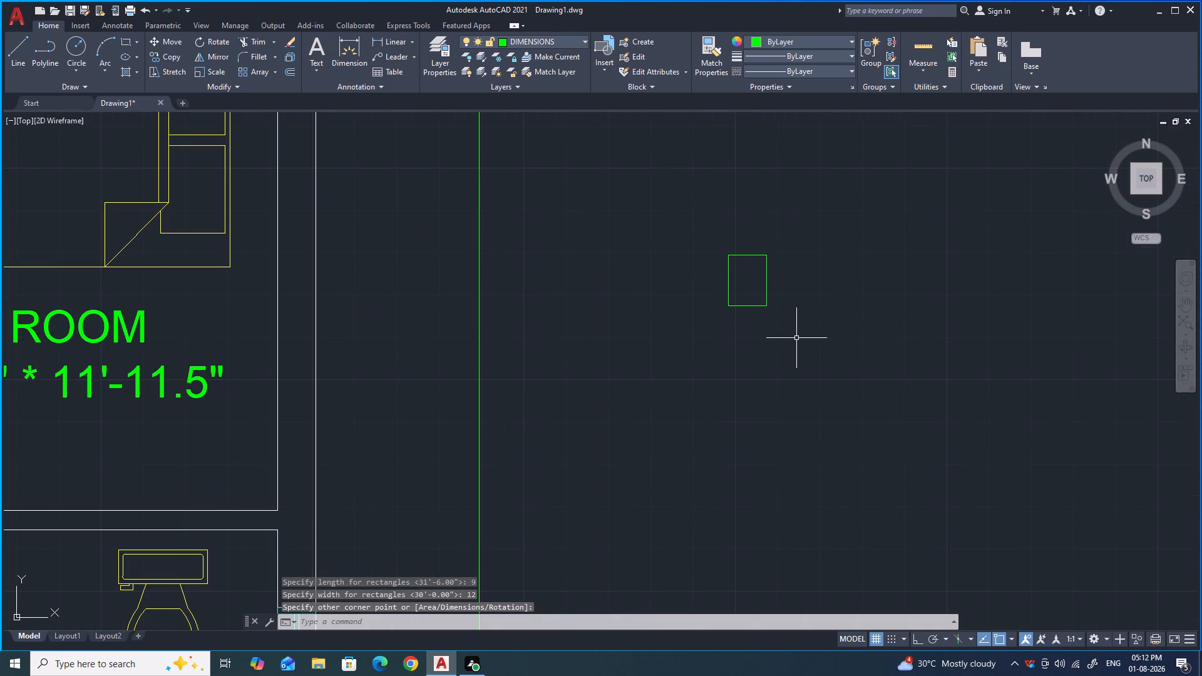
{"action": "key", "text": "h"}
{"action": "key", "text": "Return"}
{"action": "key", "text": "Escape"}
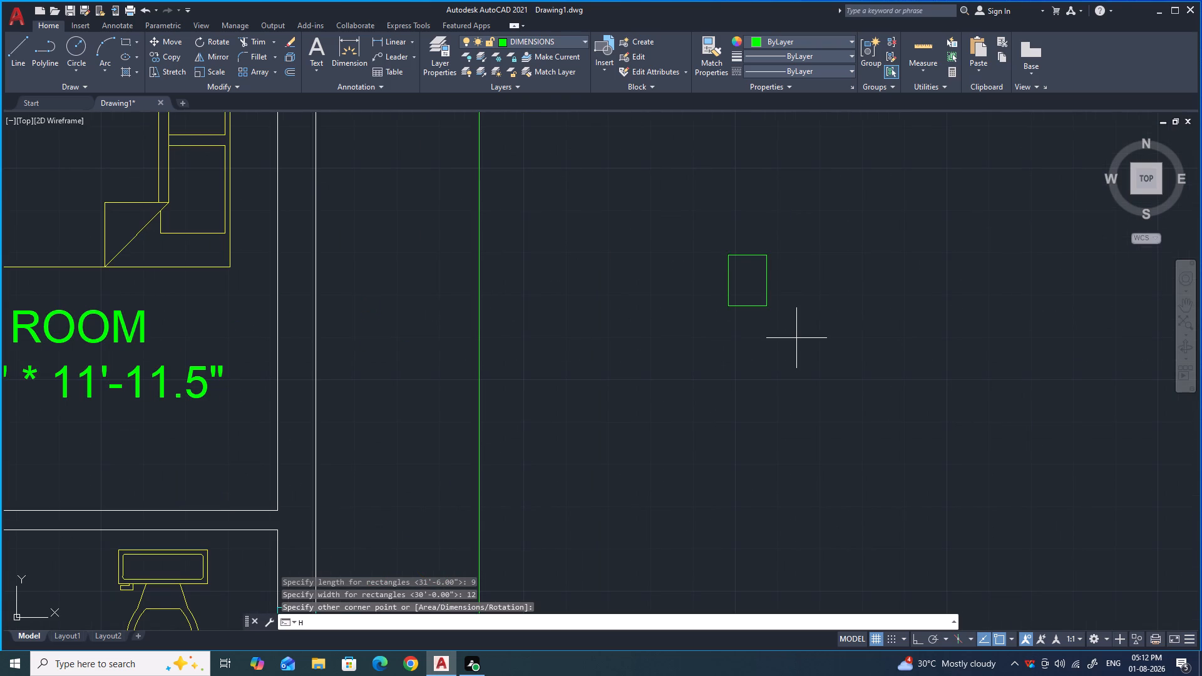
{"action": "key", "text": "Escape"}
Create a new layer named COLUMN with the colour white and make it the current layer.
{"action": "left_click", "coordinate": [439, 65]}
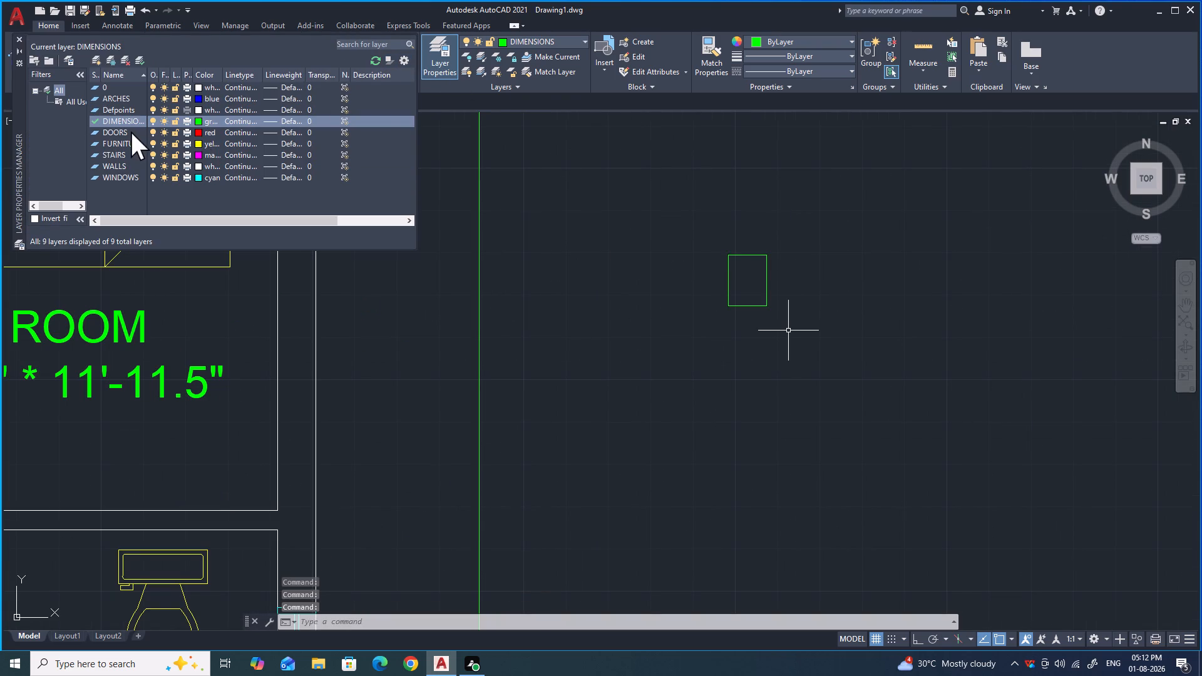
{"action": "scroll", "coordinate": [131, 131], "scroll_direction": "down", "scroll_amount": 1}
{"action": "left_click", "coordinate": [98, 61]}
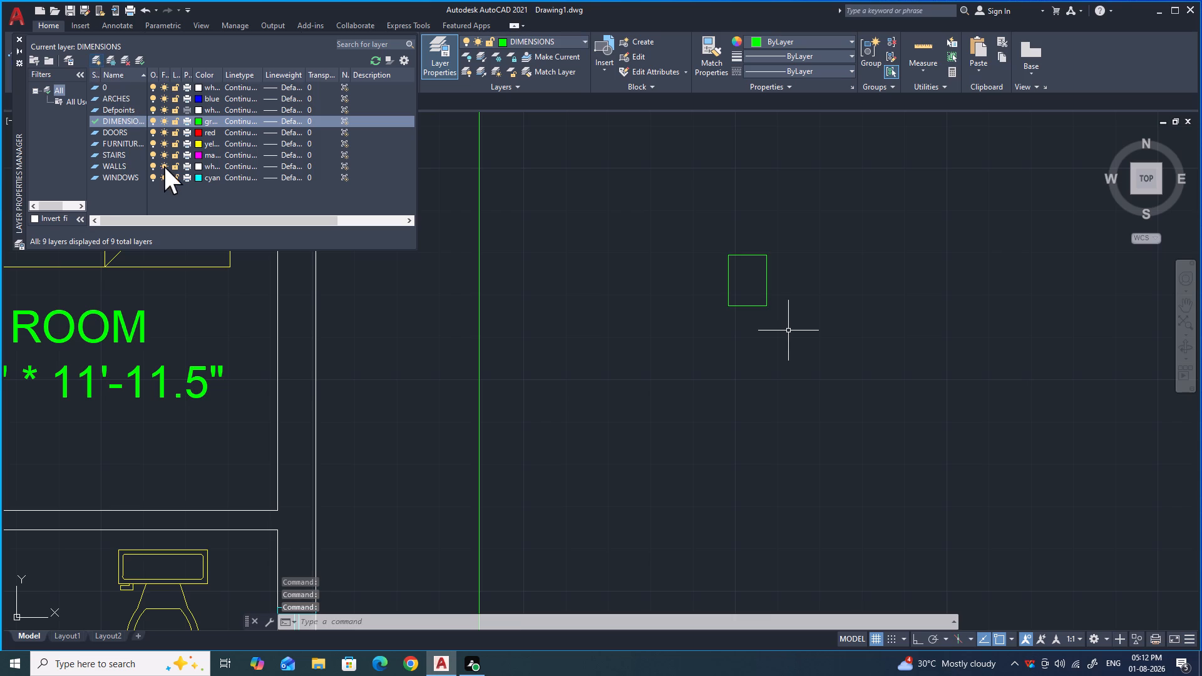
{"action": "key", "text": "BackSpace"}
{"action": "type", "text": "COLU"}
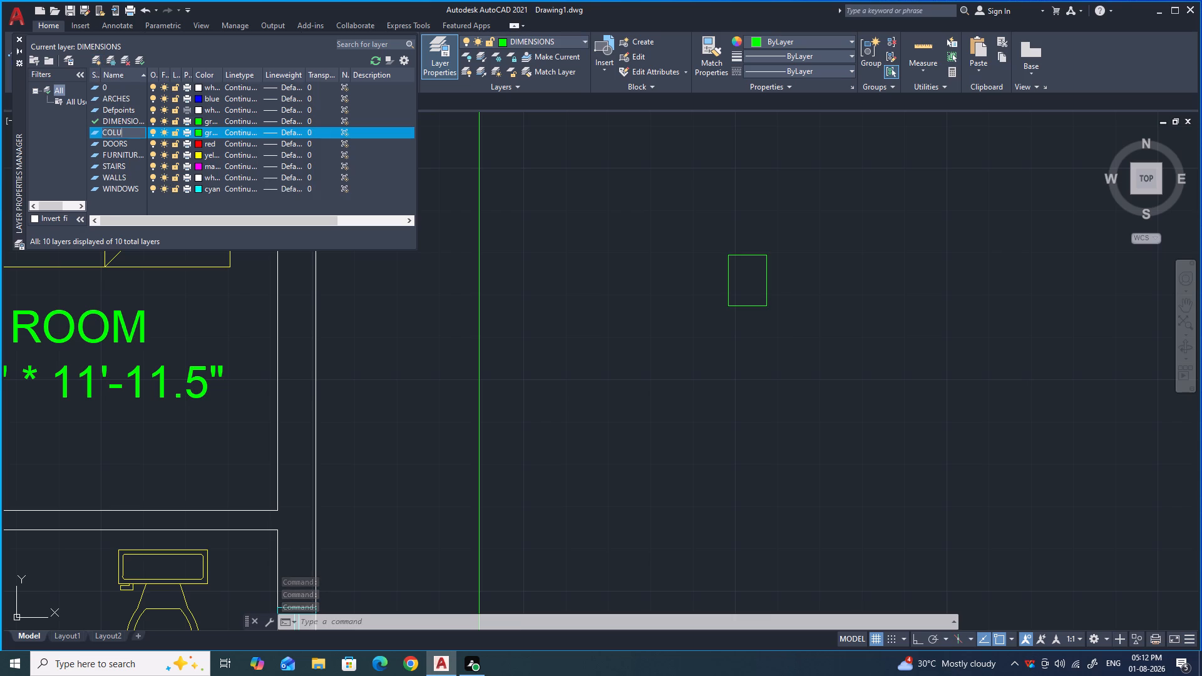
{"action": "type", "text": "MN"}
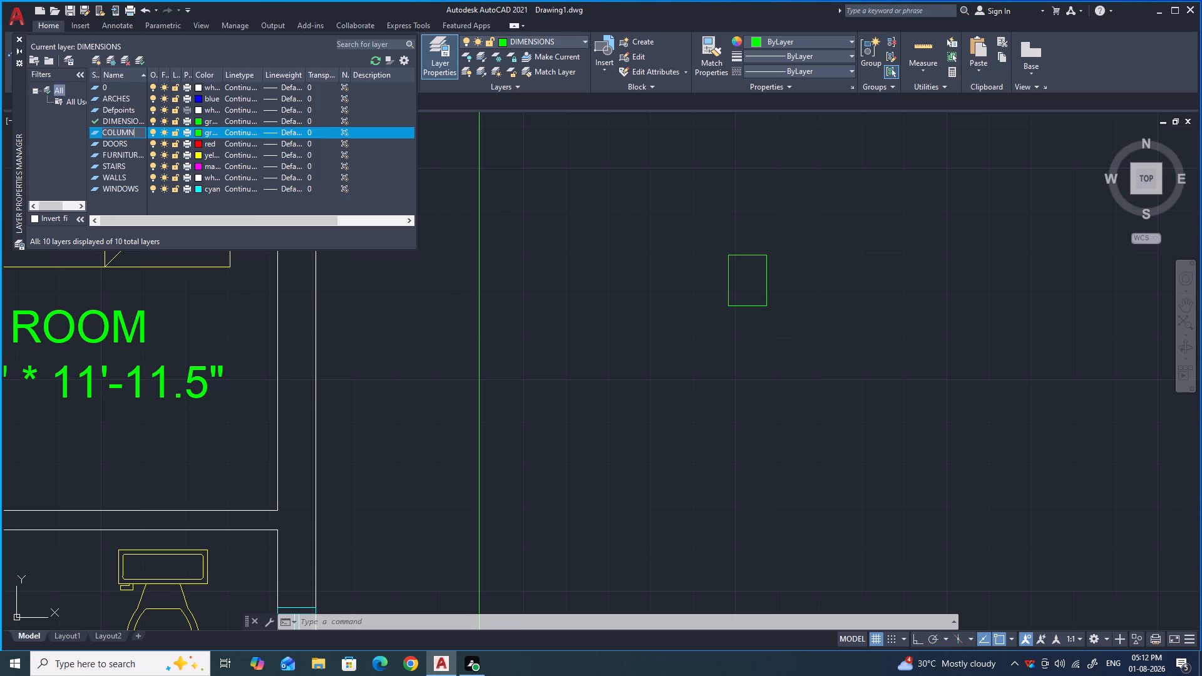
{"action": "key", "text": "Return"}
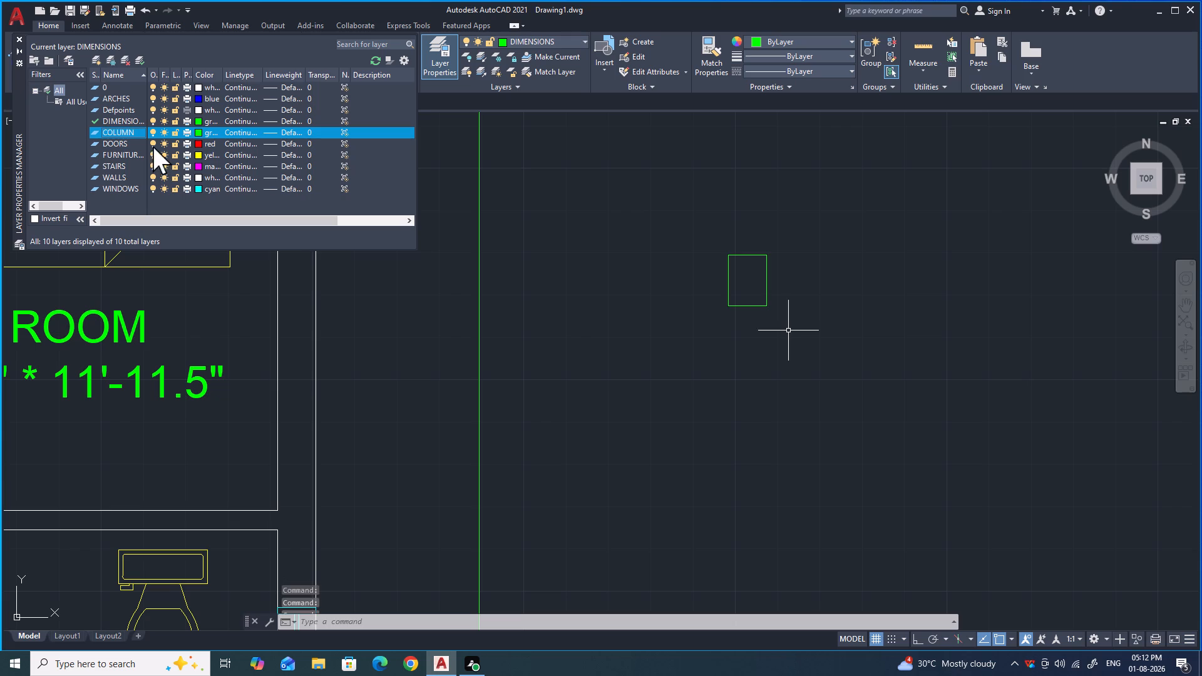
{"action": "left_click", "coordinate": [199, 131]}
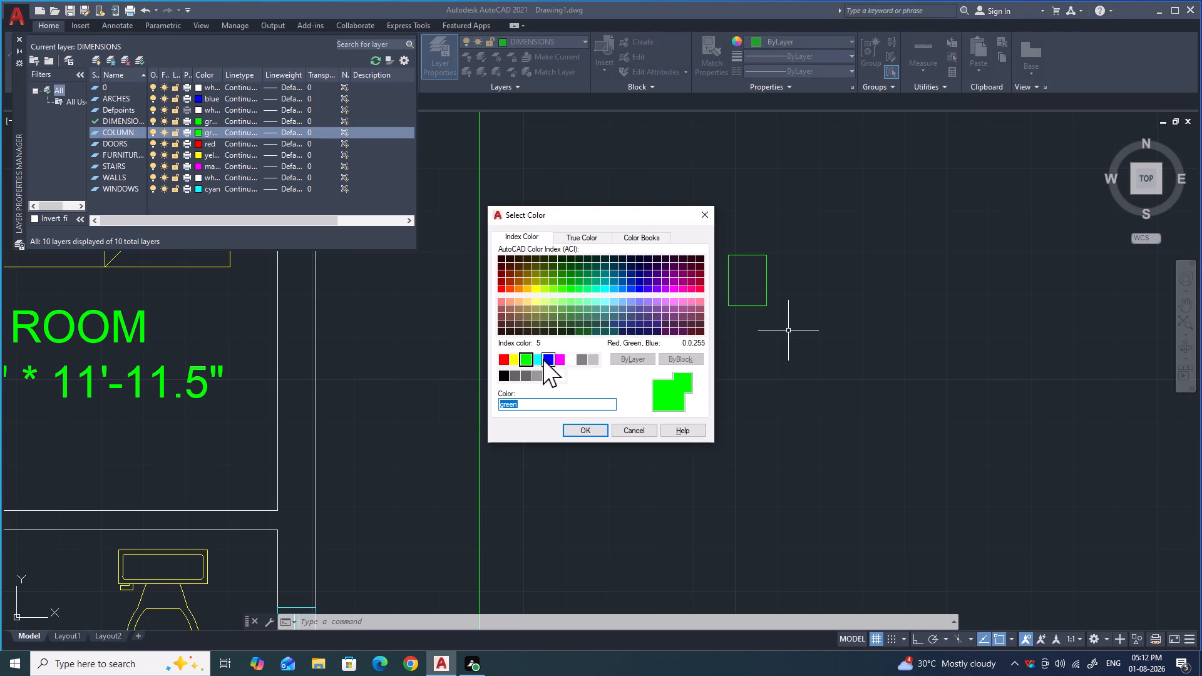
{"action": "left_click", "coordinate": [569, 359]}
{"action": "left_click", "coordinate": [578, 429]}
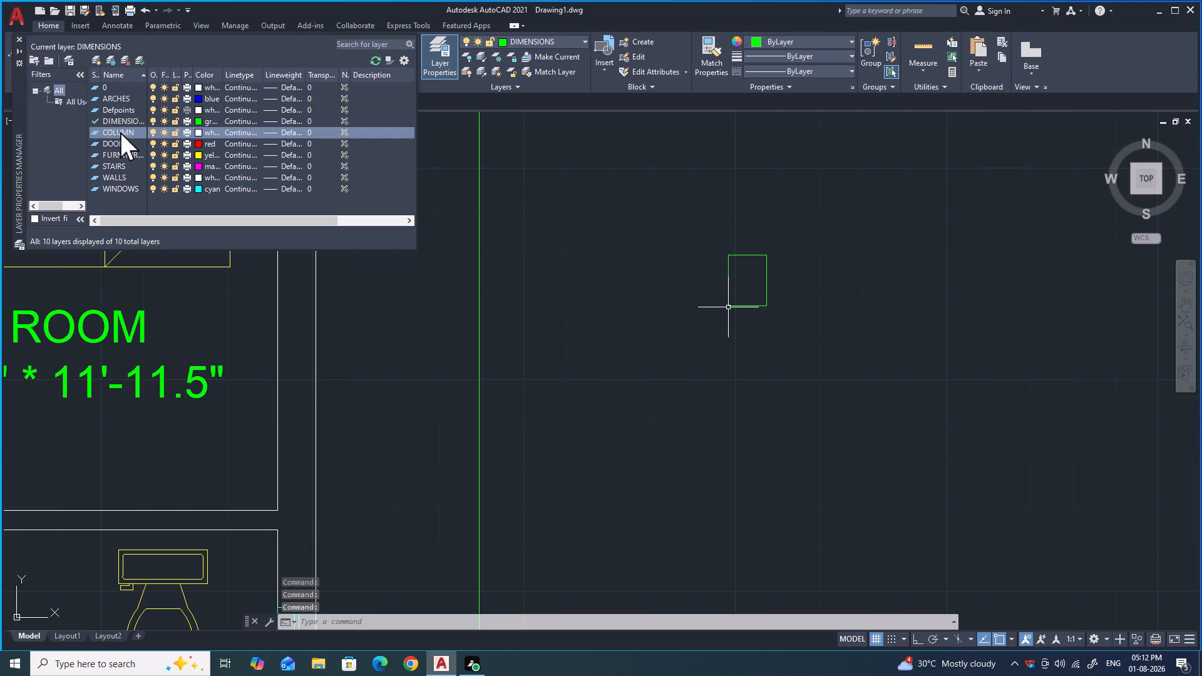
{"action": "left_click", "coordinate": [137, 59]}
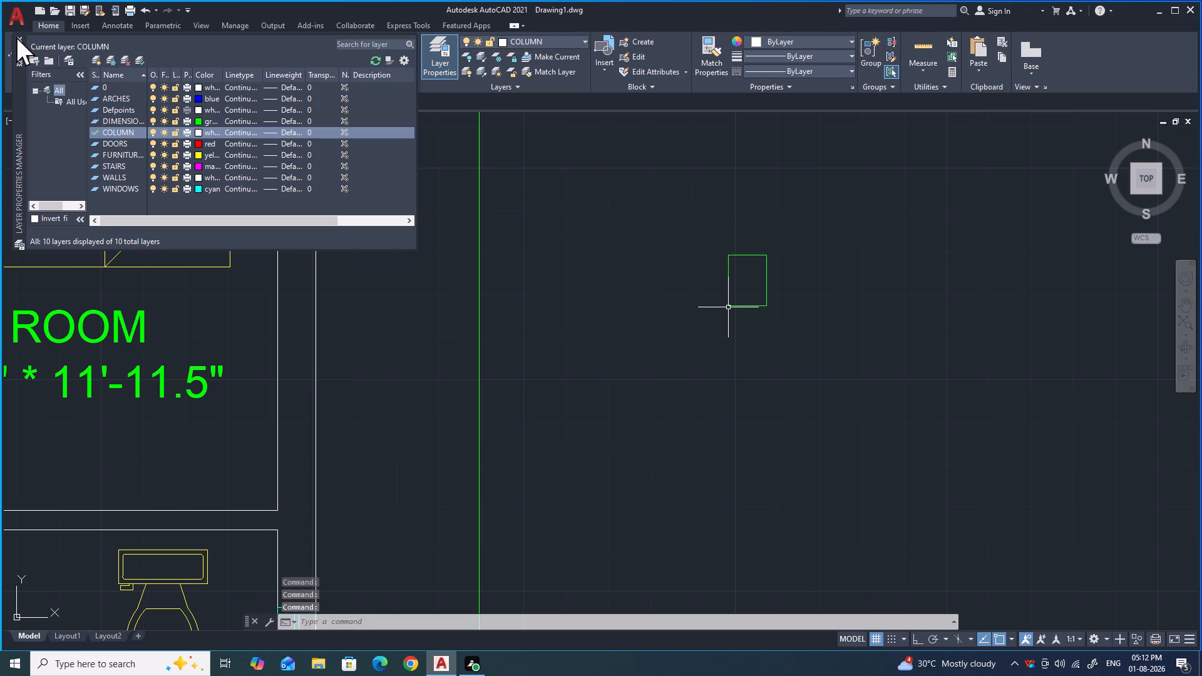
{"action": "left_click", "coordinate": [17, 38]}
Put the 9 by 12 inch rectangle on the COLUMN layer.
{"action": "left_click_drag", "start_coordinate": [797, 347], "coordinate": [778, 332]}
{"action": "left_click", "coordinate": [693, 235]}
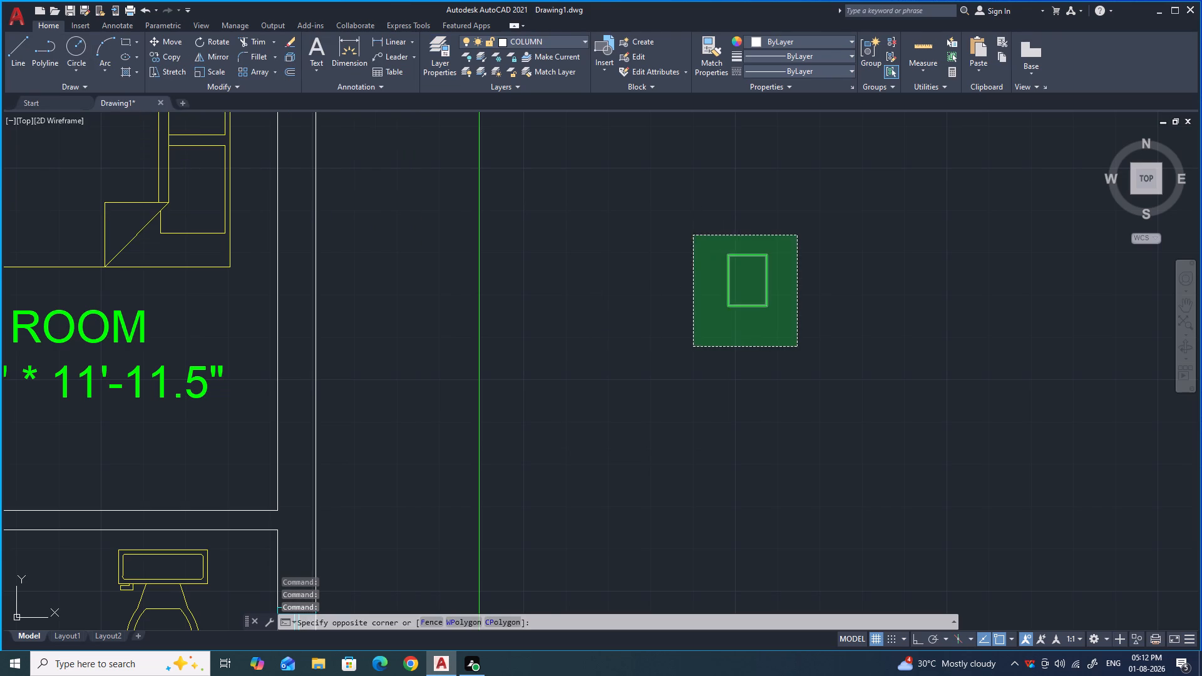
{"action": "left_click", "coordinate": [557, 41]}
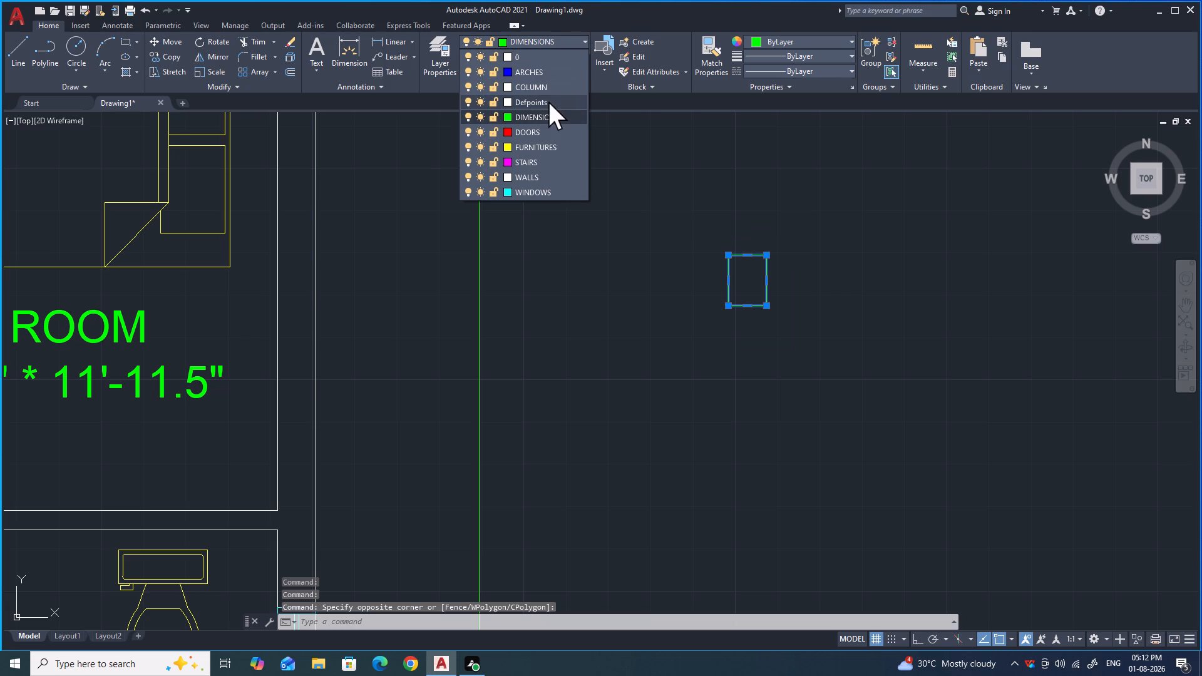
{"action": "left_click", "coordinate": [544, 90]}
{"action": "key", "text": "Escape"}
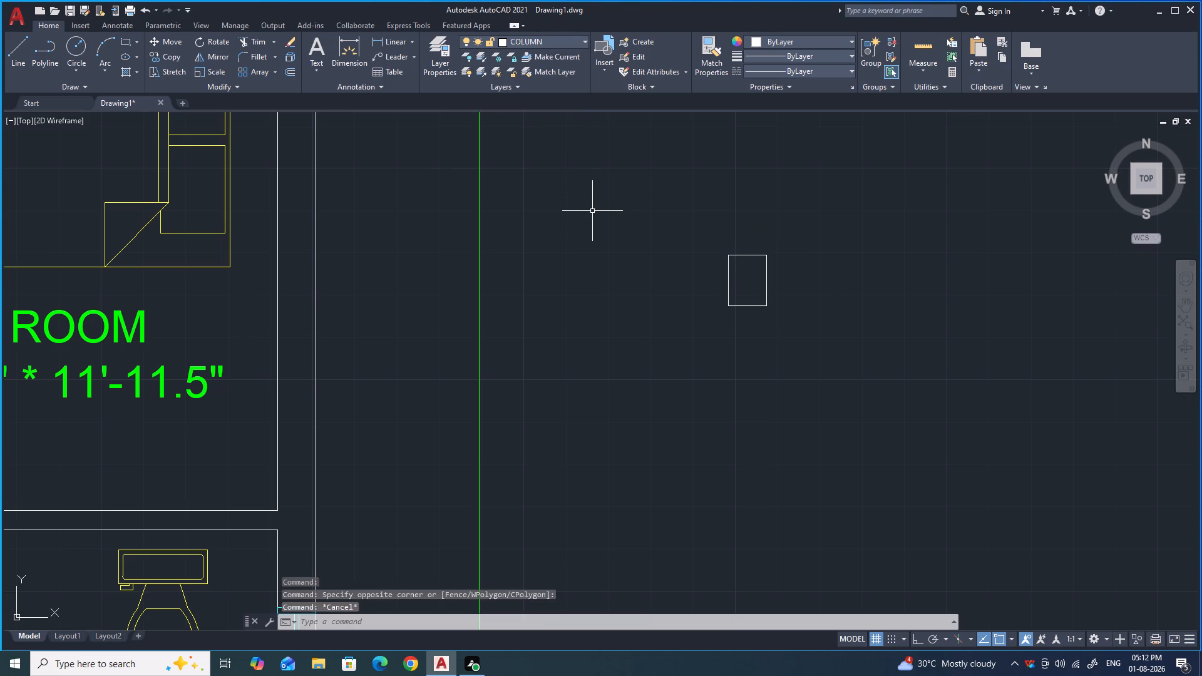
Hatch the inside of the column rectangle with the SOLID pattern.
{"action": "scroll", "coordinate": [609, 224], "scroll_direction": "down", "scroll_amount": 3}
{"action": "scroll", "coordinate": [627, 227], "scroll_direction": "up", "scroll_amount": 2}
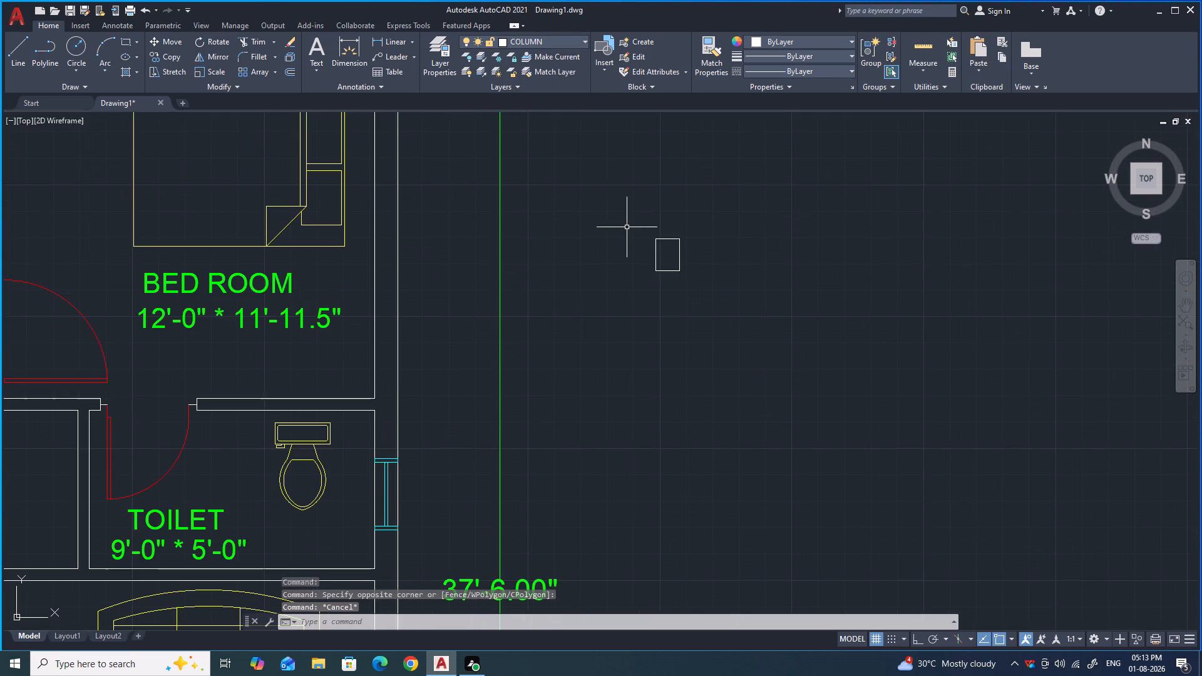
{"action": "key", "text": "h"}
{"action": "key", "text": "Return"}
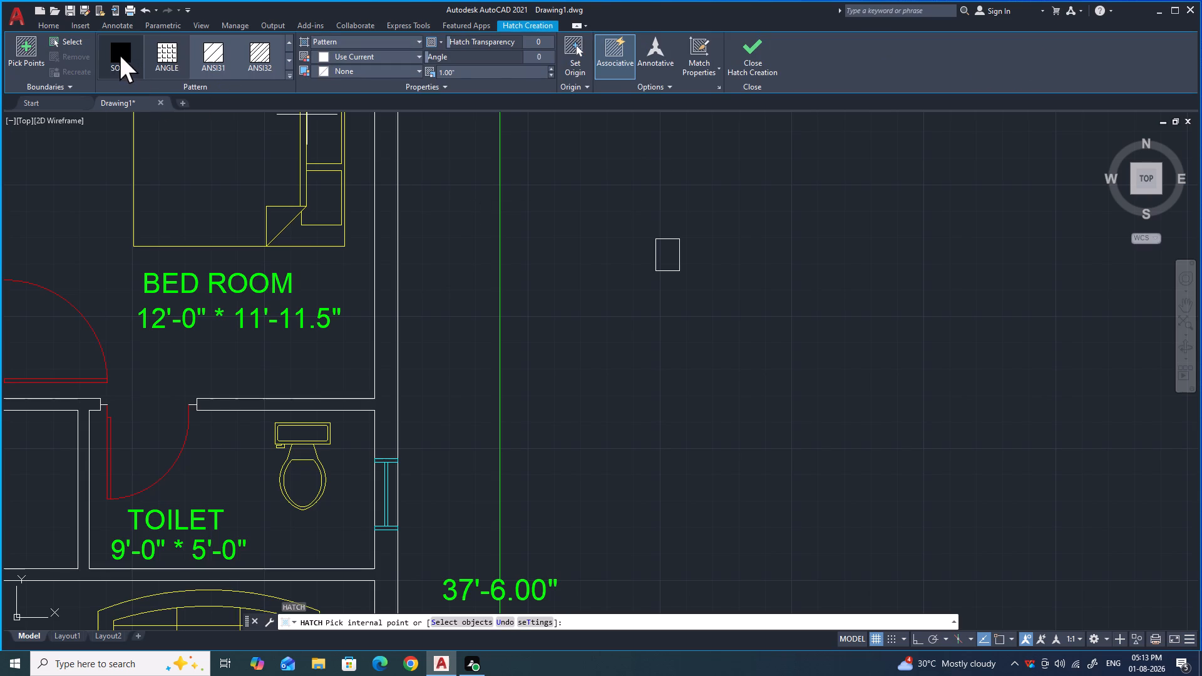
{"action": "left_click", "coordinate": [120, 54]}
{"action": "left_click", "coordinate": [662, 249]}
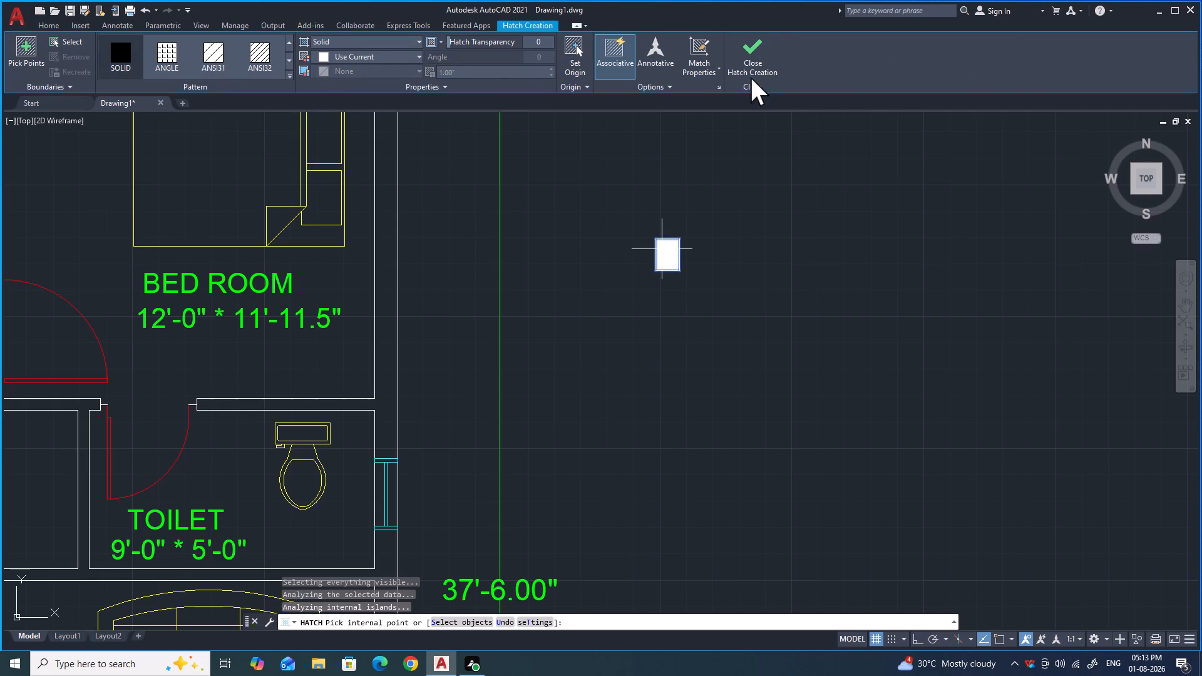
{"action": "left_click", "coordinate": [753, 60]}
Move the column rectangle and its fill by its top-left corner onto the plan's top-left outer wall corner.
{"action": "scroll", "coordinate": [664, 297], "scroll_direction": "down", "scroll_amount": 1}
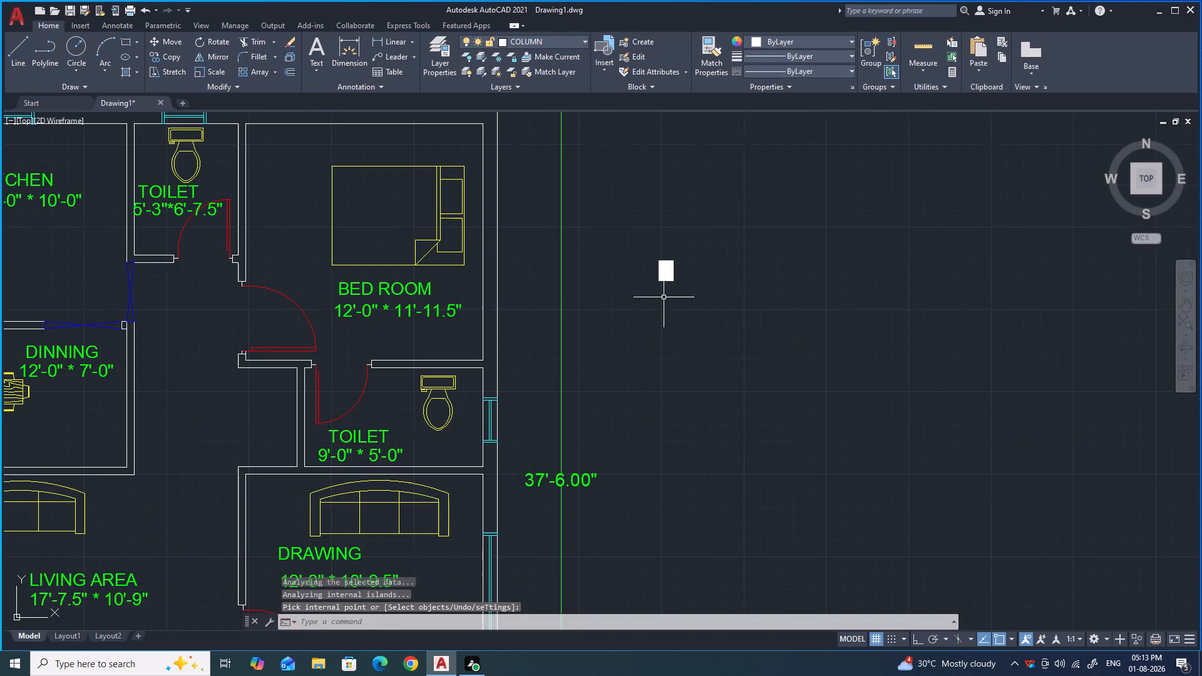
{"action": "left_click", "coordinate": [686, 300]}
{"action": "left_click", "coordinate": [649, 250]}
{"action": "key", "text": "m"}
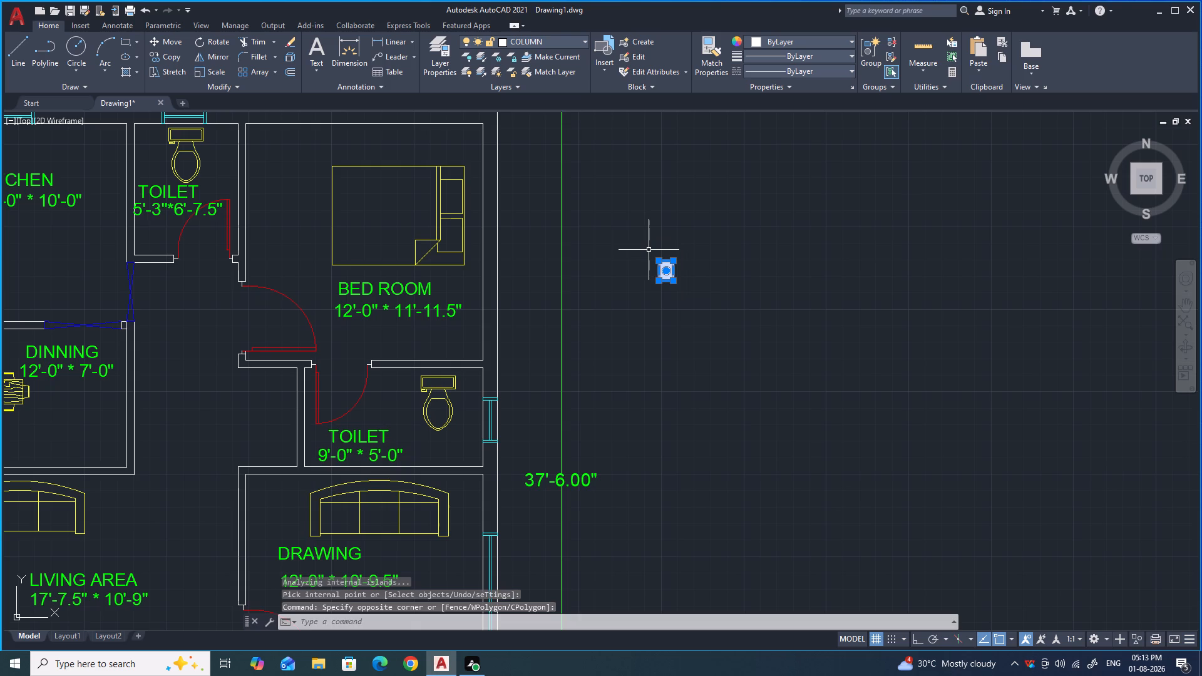
{"action": "key", "text": "Return"}
{"action": "scroll", "coordinate": [657, 260], "scroll_direction": "up", "scroll_amount": 3}
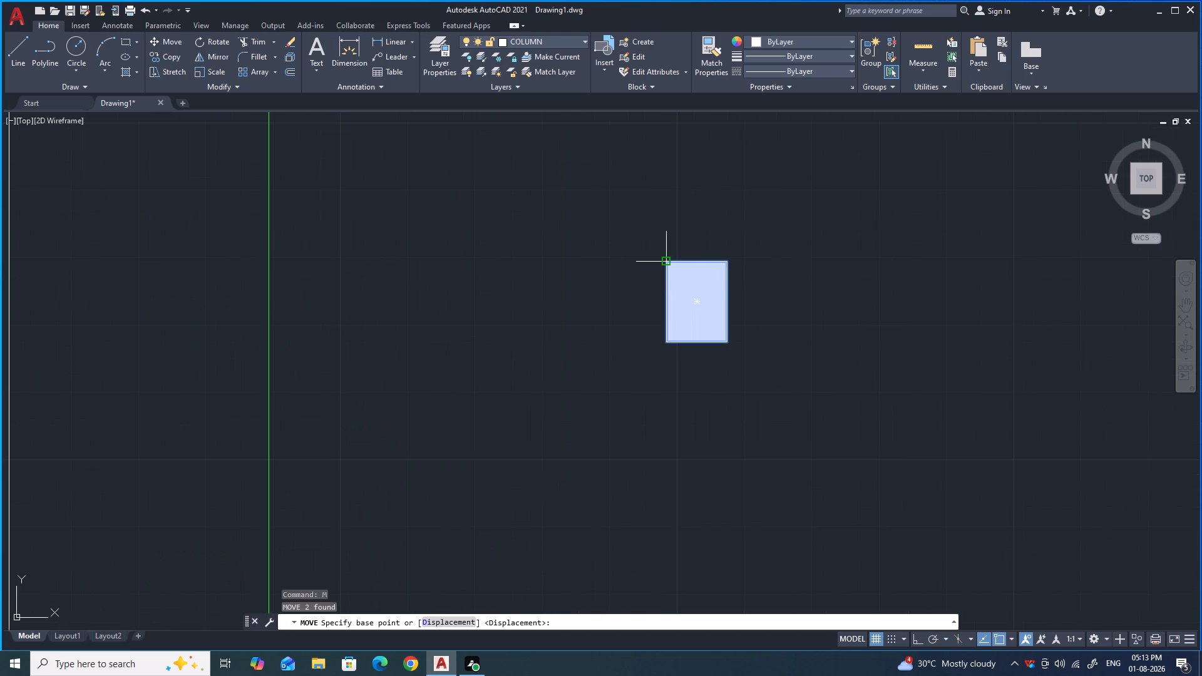
{"action": "left_click", "coordinate": [666, 260]}
{"action": "scroll", "coordinate": [660, 253], "scroll_direction": "down", "scroll_amount": 7}
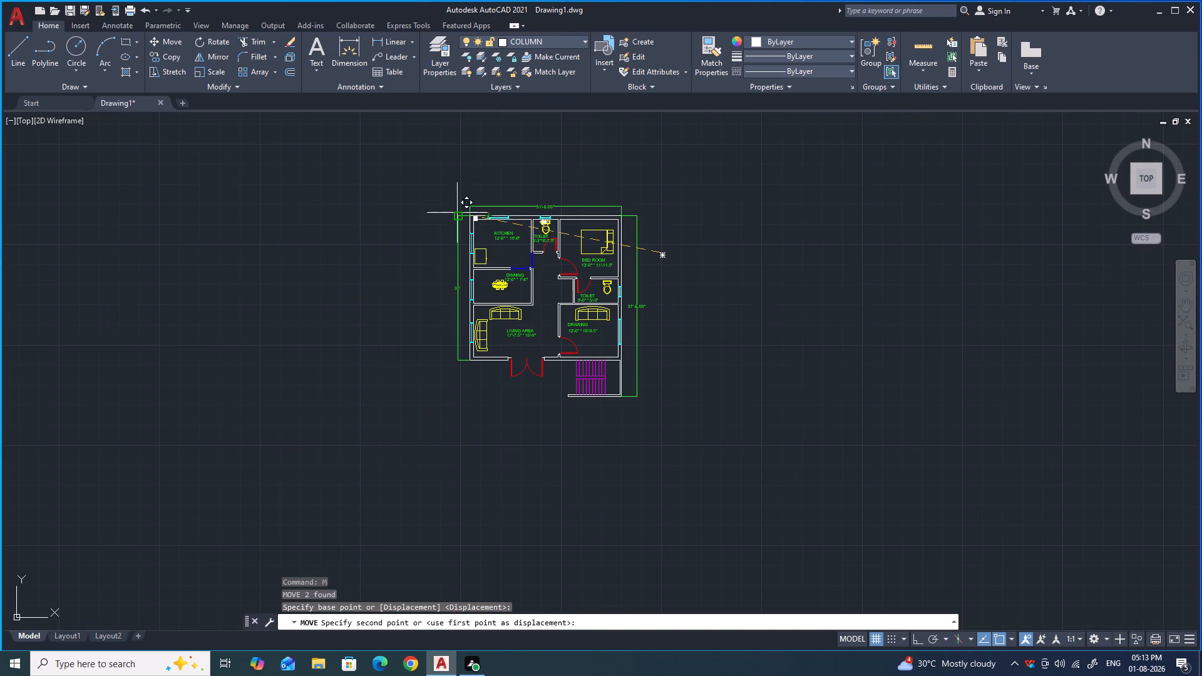
{"action": "scroll", "coordinate": [459, 215], "scroll_direction": "up", "scroll_amount": 6}
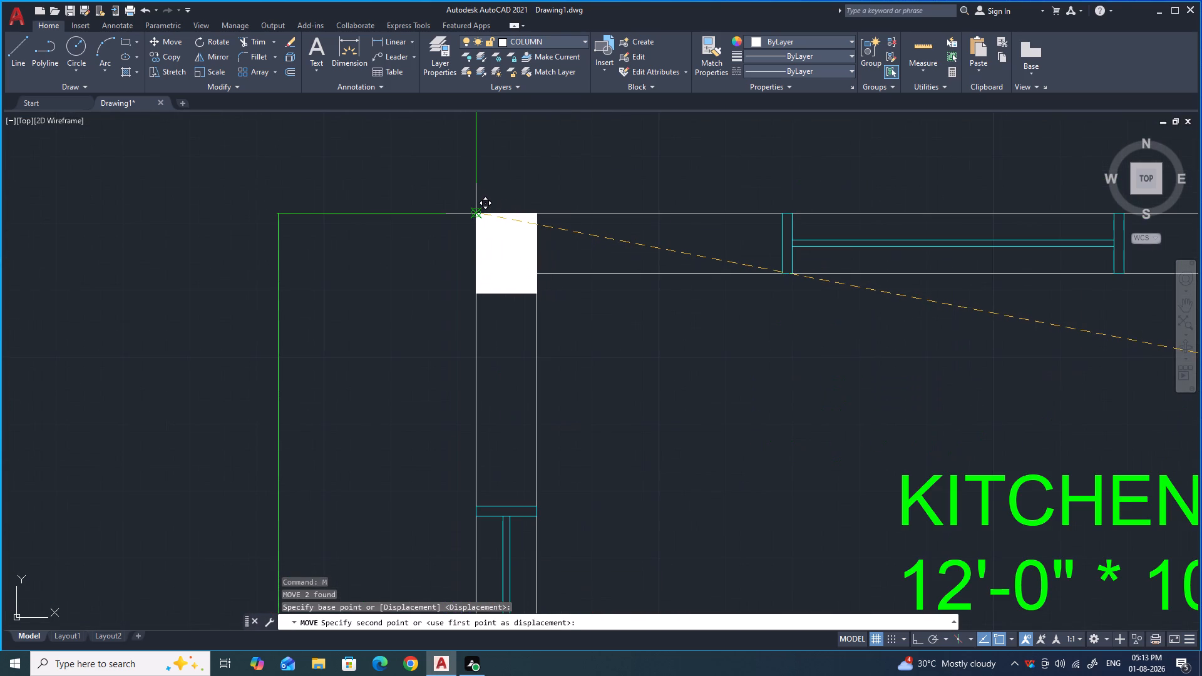
{"action": "left_click", "coordinate": [476, 214]}
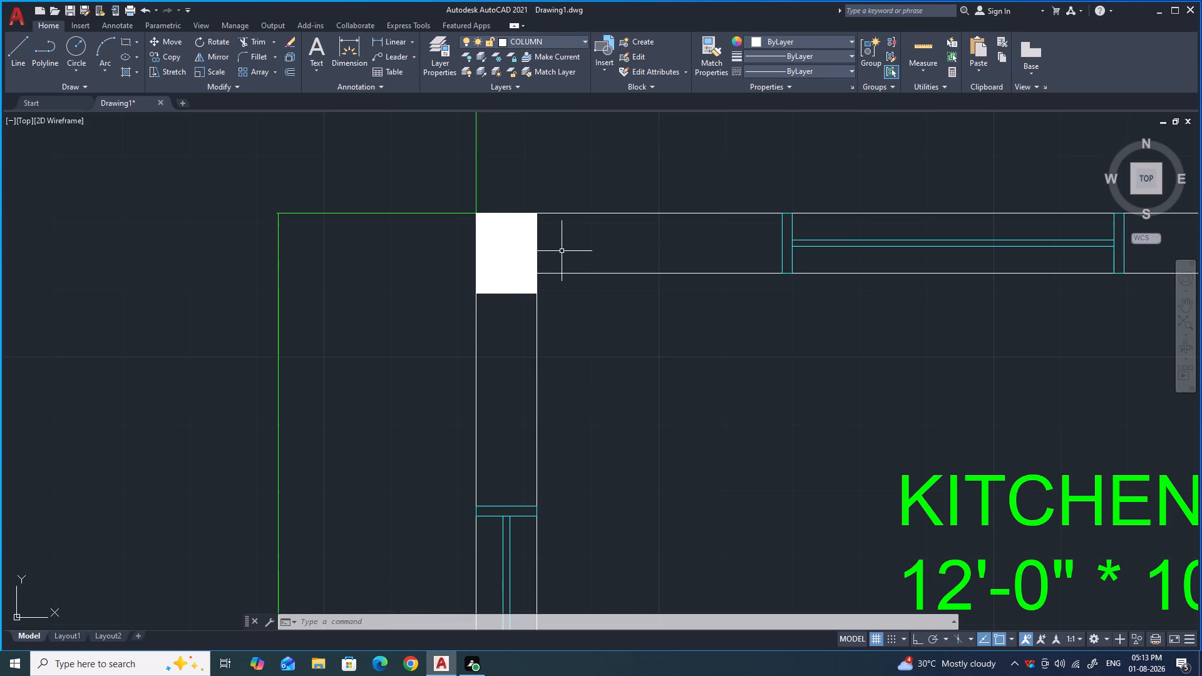
Copy the column's solid fill along the top outer wall to the kitchen–toilet wall junction and the bedroom's top-right corner.
{"action": "left_click", "coordinate": [516, 259]}
{"action": "type", "text": "CO"}
{"action": "key", "text": "Return"}
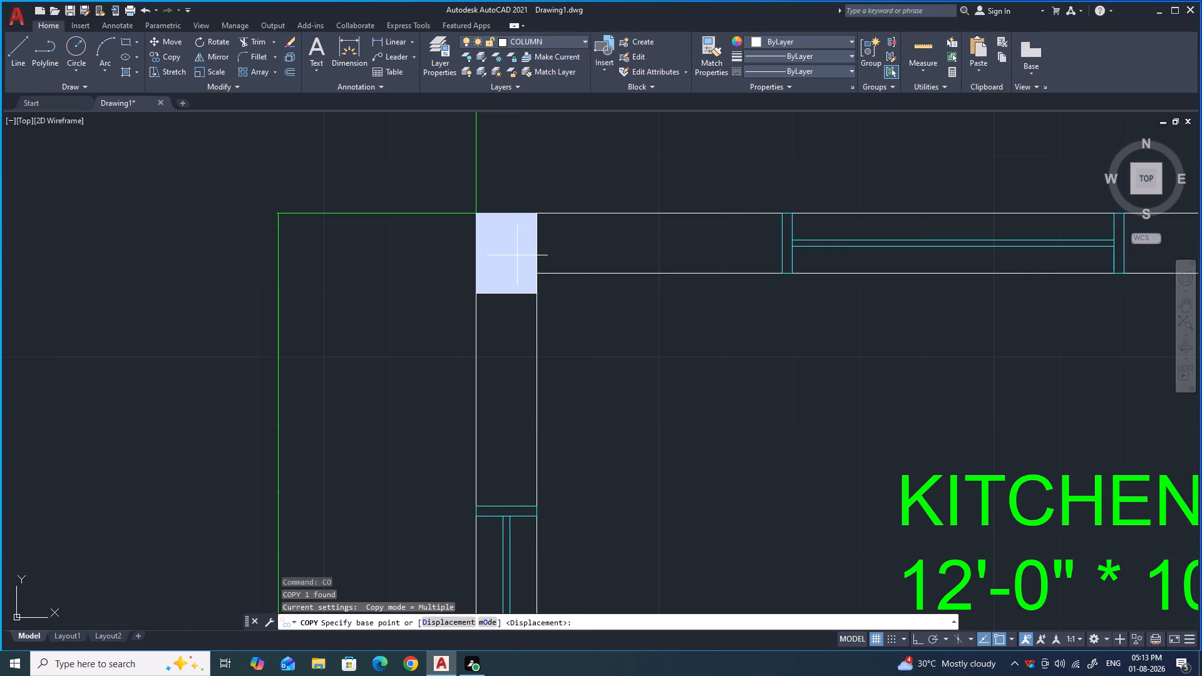
{"action": "left_click", "coordinate": [476, 213]}
{"action": "scroll", "coordinate": [446, 225], "scroll_direction": "down", "scroll_amount": 3}
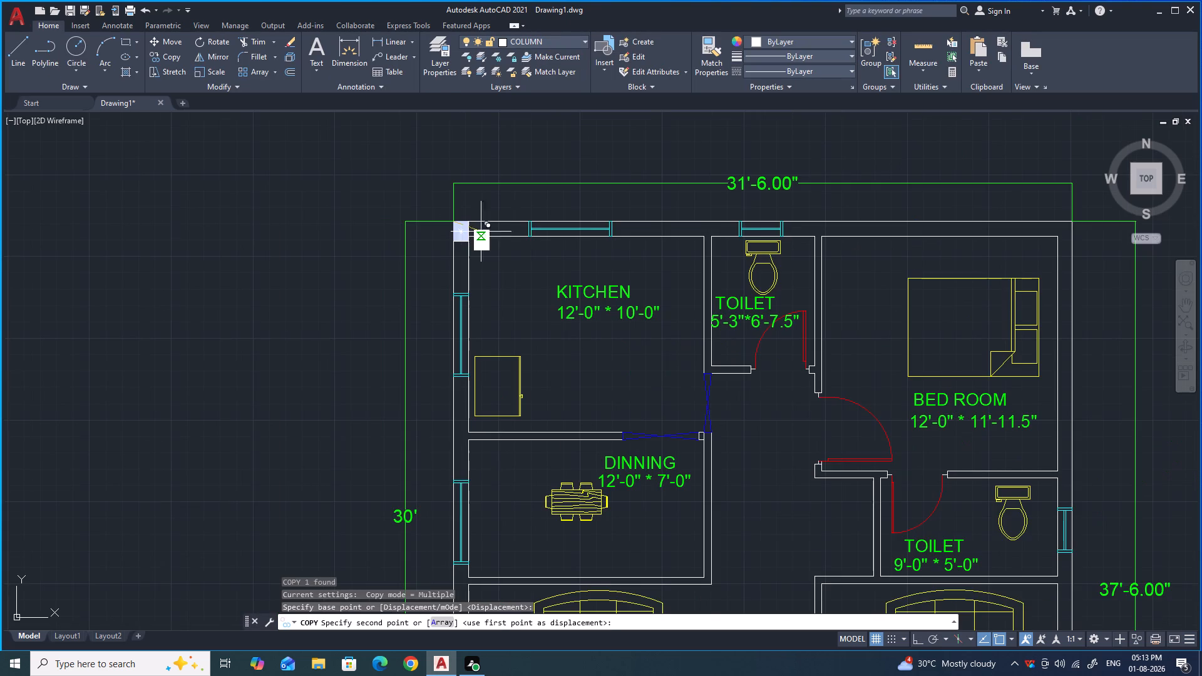
{"action": "scroll", "coordinate": [706, 223], "scroll_direction": "up", "scroll_amount": 3}
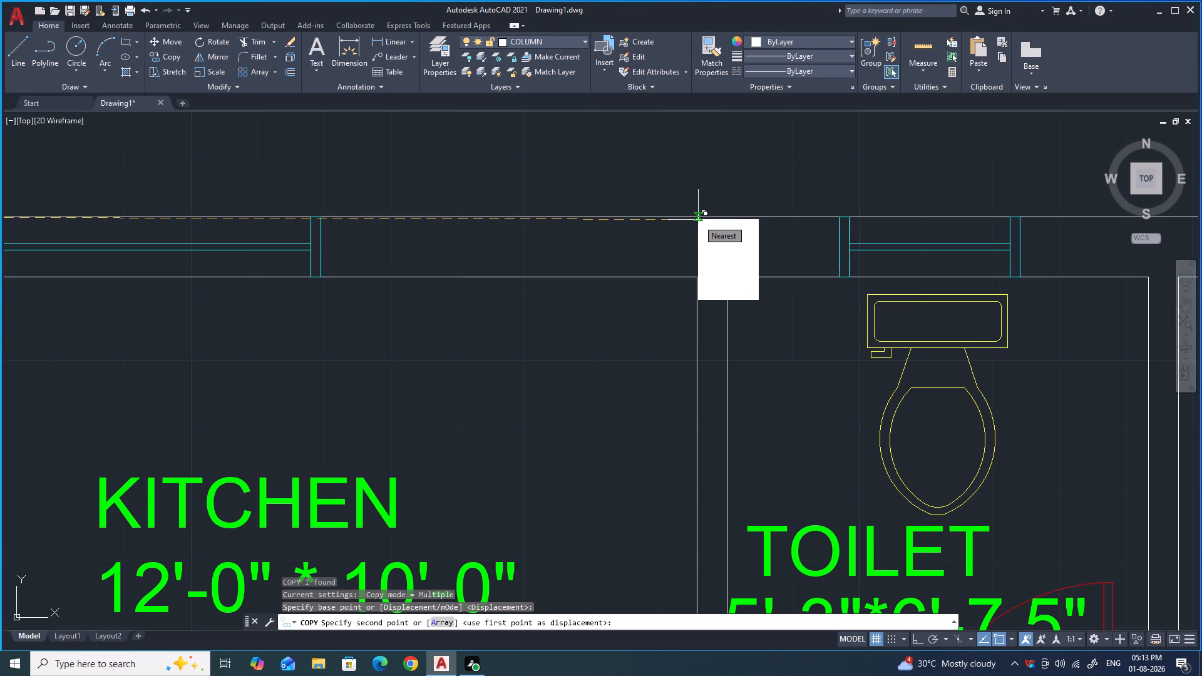
{"action": "key", "text": "F8"}
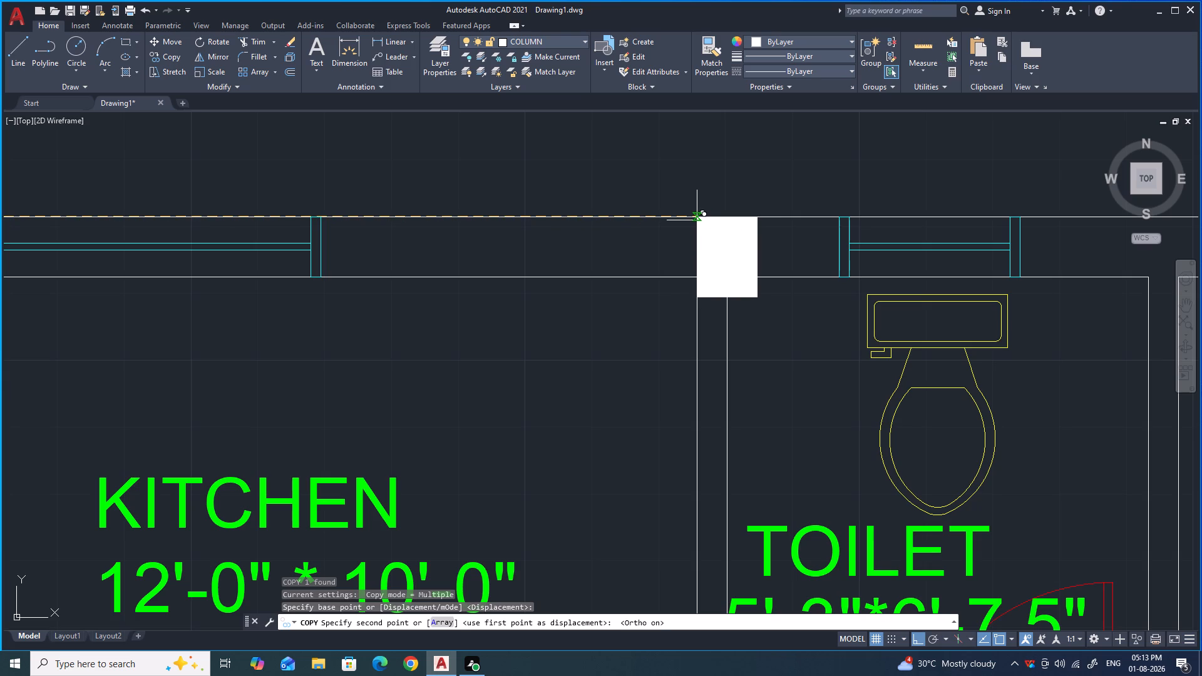
{"action": "left_click", "coordinate": [697, 220]}
{"action": "scroll", "coordinate": [625, 220], "scroll_direction": "down", "scroll_amount": 3}
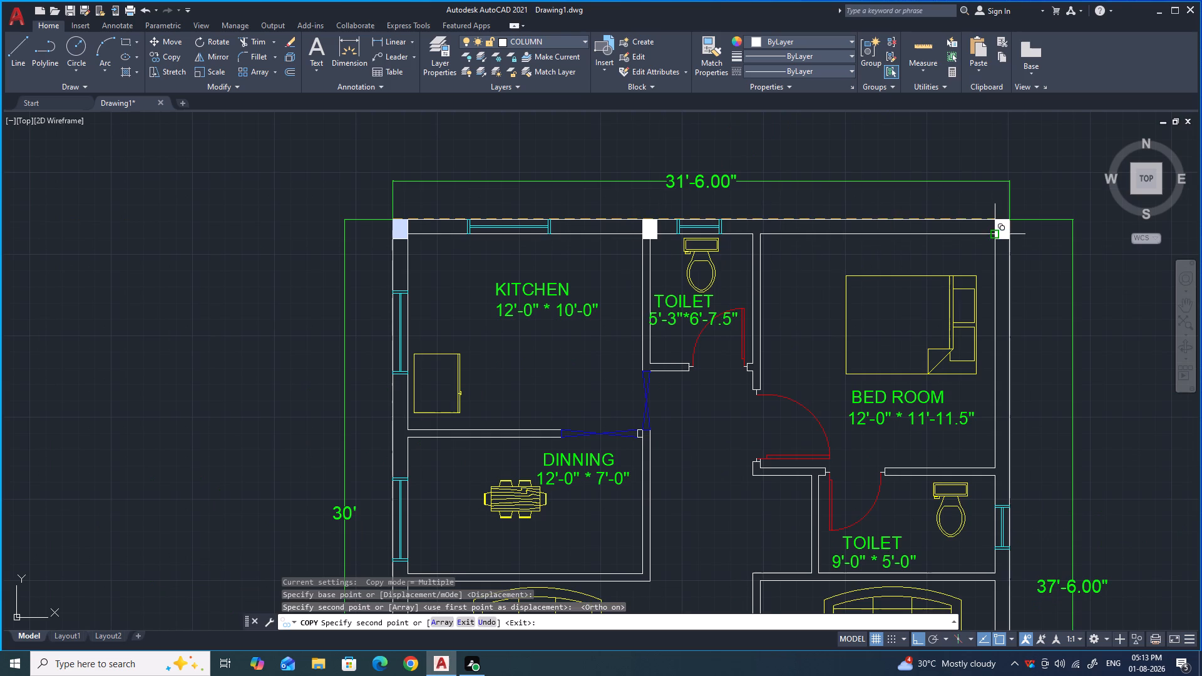
{"action": "scroll", "coordinate": [998, 232], "scroll_direction": "up", "scroll_amount": 2}
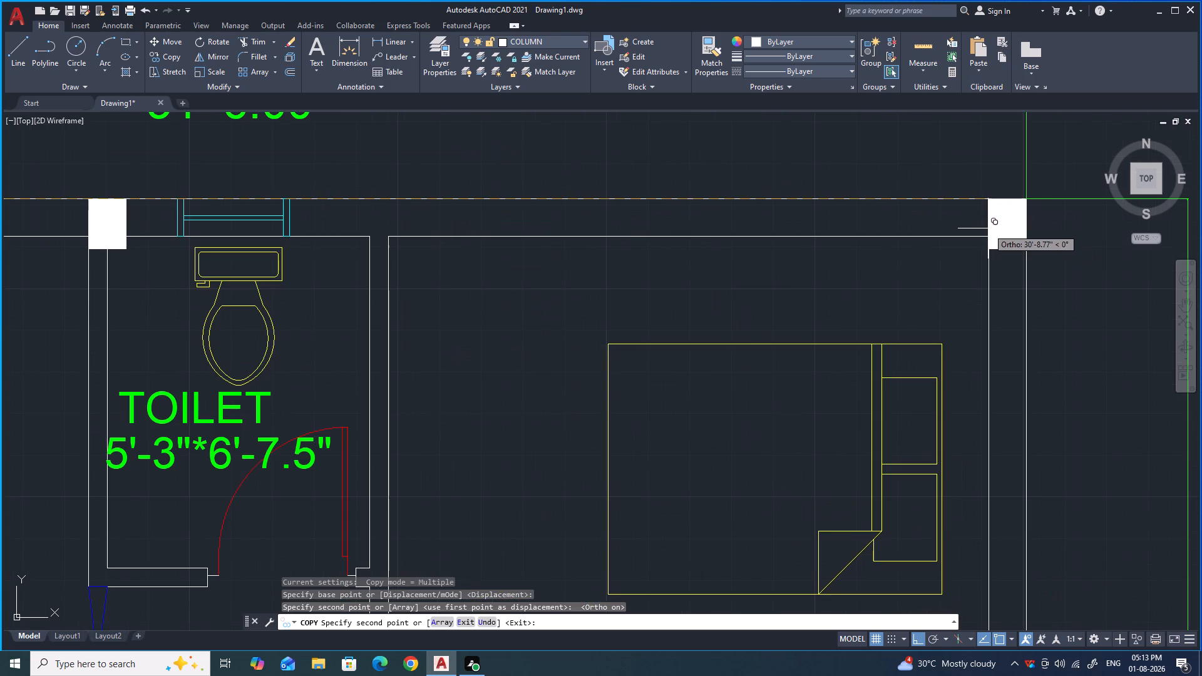
{"action": "left_click", "coordinate": [988, 228]}
Copy the column fill onto the right outer wall at the bedroom–toilet wall junction and at the drawing room's bottom-right corner.
{"action": "scroll", "coordinate": [802, 213], "scroll_direction": "down", "scroll_amount": 3}
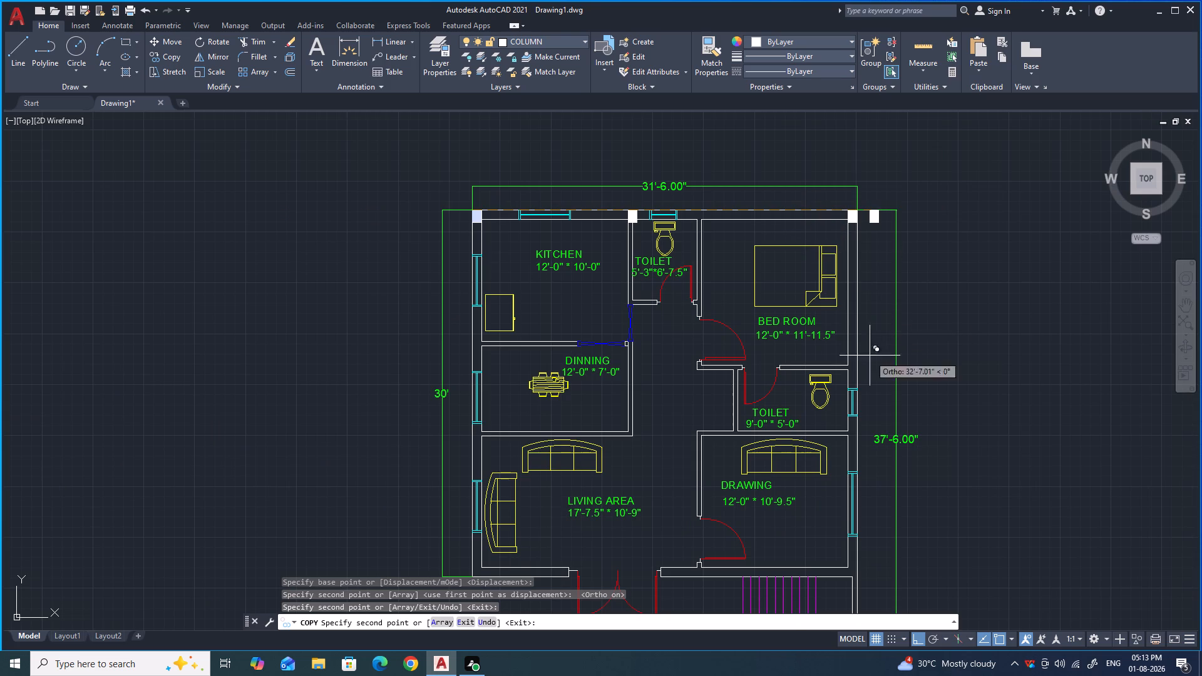
{"action": "key", "text": "F8"}
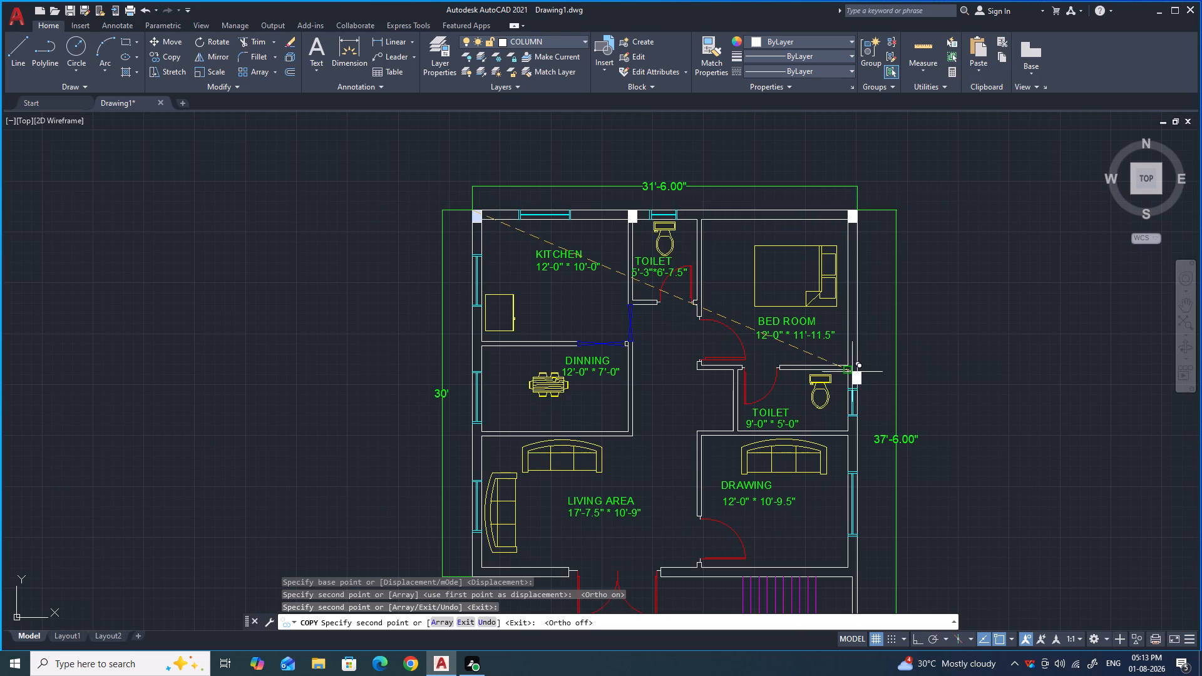
{"action": "scroll", "coordinate": [851, 369], "scroll_direction": "up", "scroll_amount": 3}
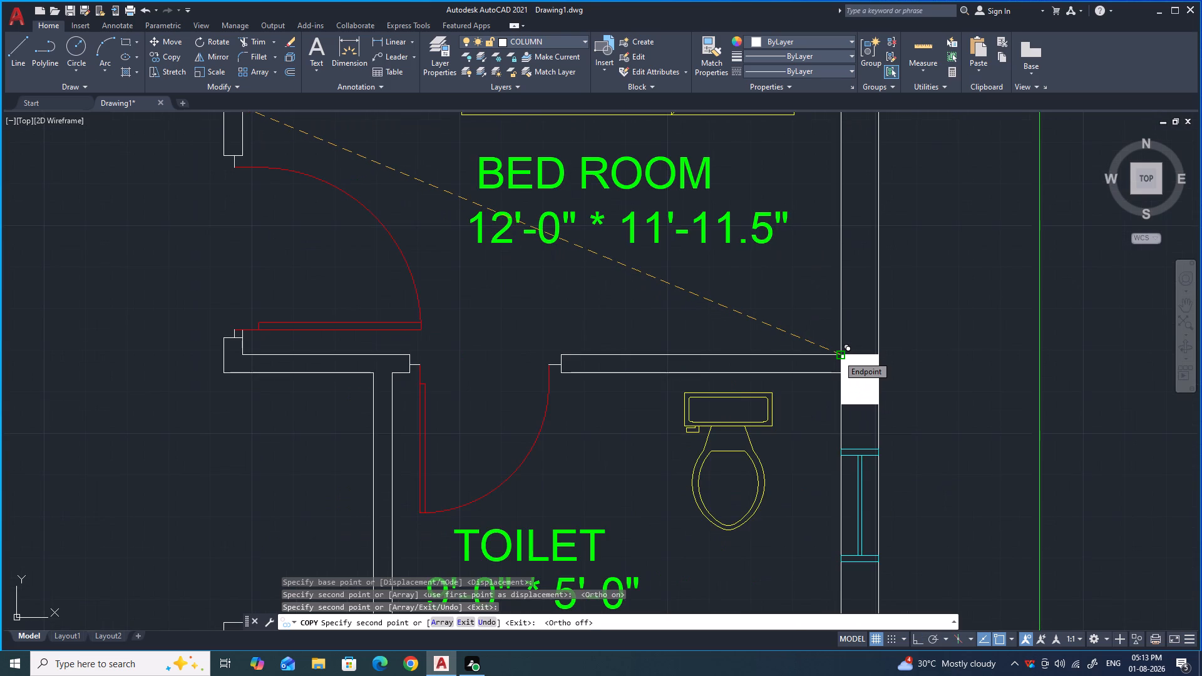
{"action": "left_click", "coordinate": [838, 356]}
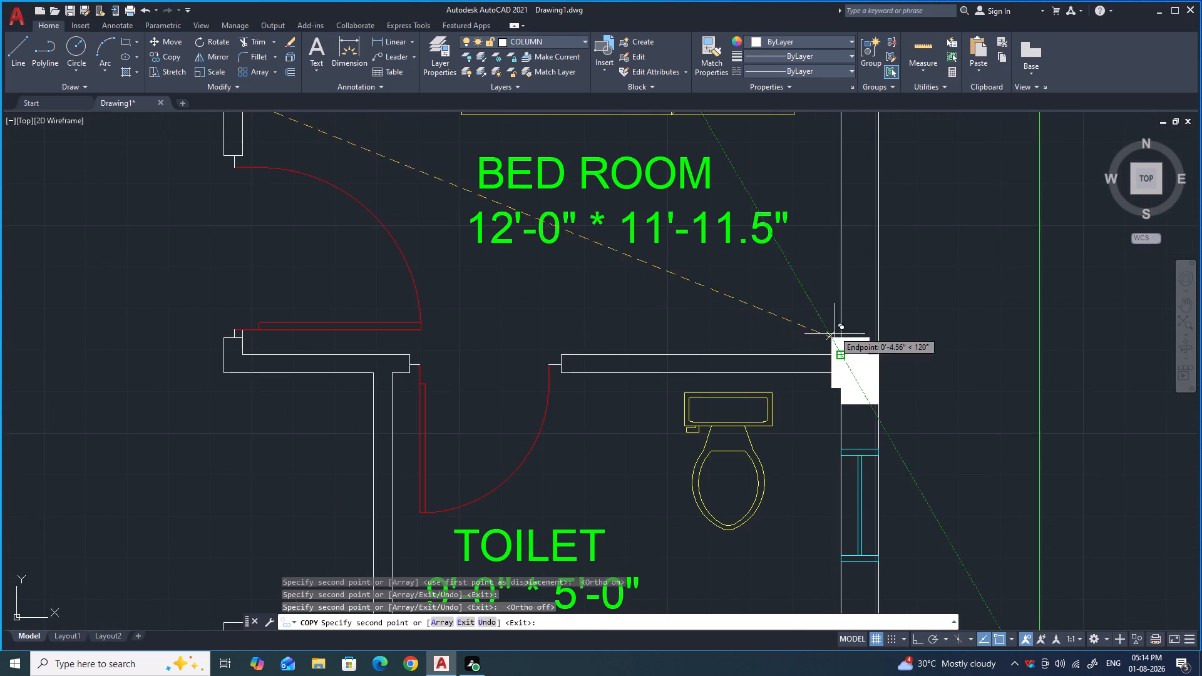
{"action": "scroll", "coordinate": [830, 315], "scroll_direction": "down", "scroll_amount": 4}
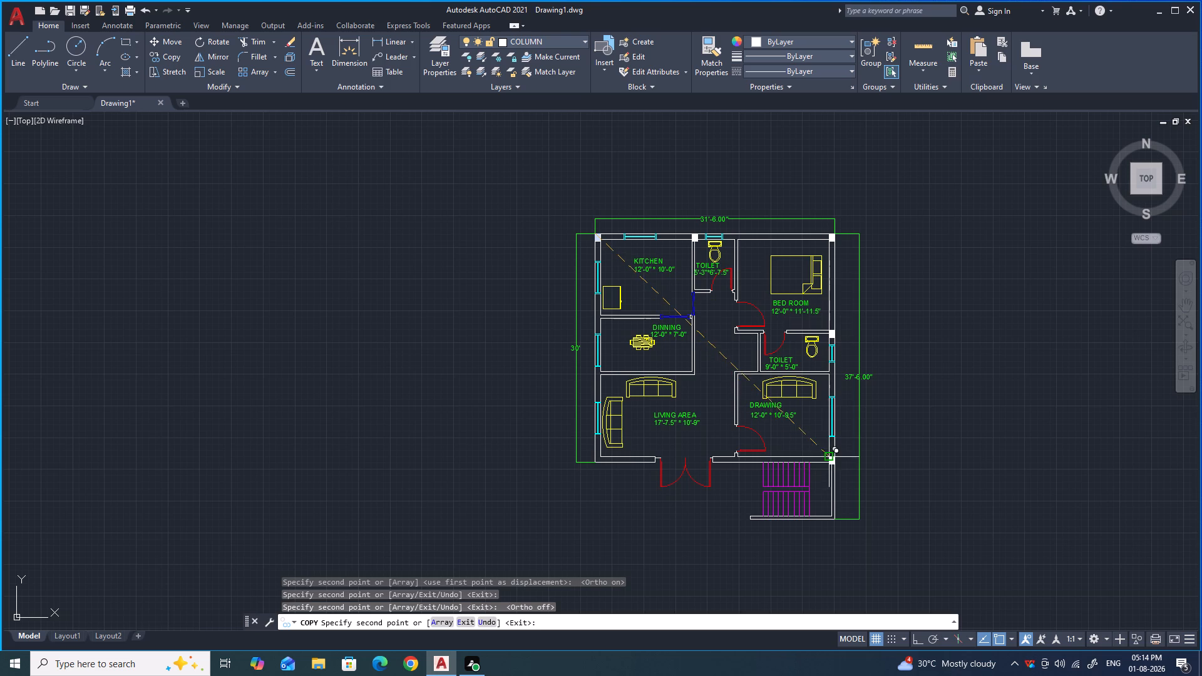
{"action": "scroll", "coordinate": [830, 452], "scroll_direction": "up", "scroll_amount": 3}
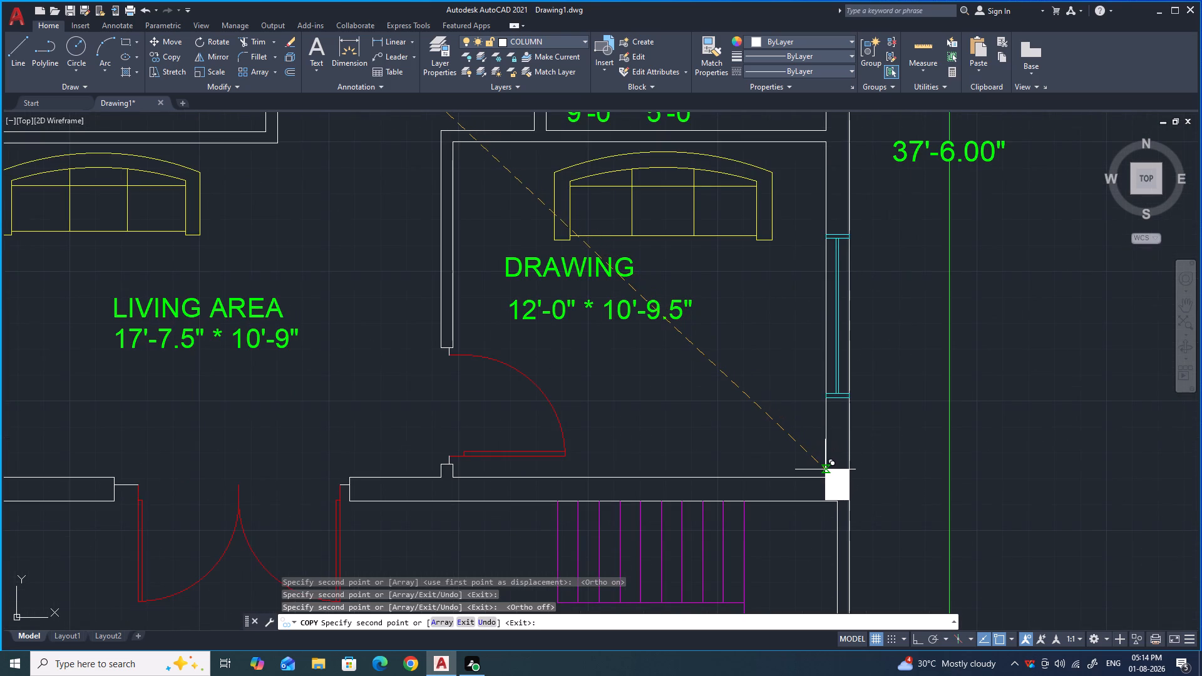
{"action": "scroll", "coordinate": [825, 469], "scroll_direction": "up", "scroll_amount": 2}
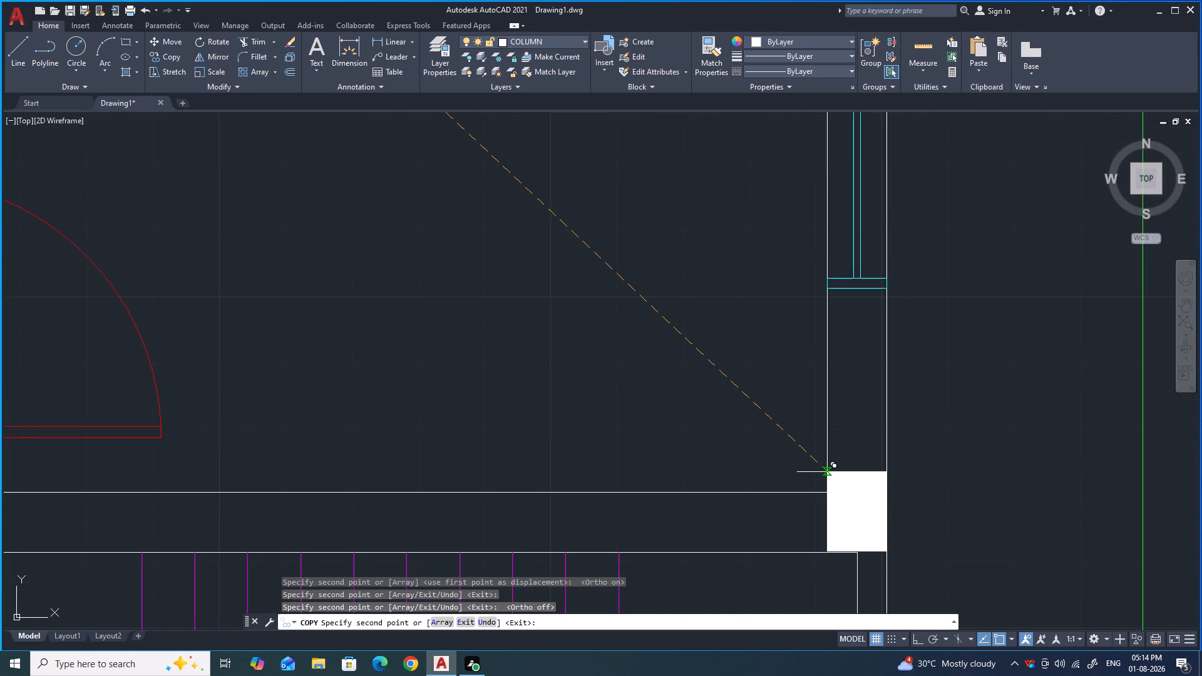
{"action": "left_click", "coordinate": [828, 473]}
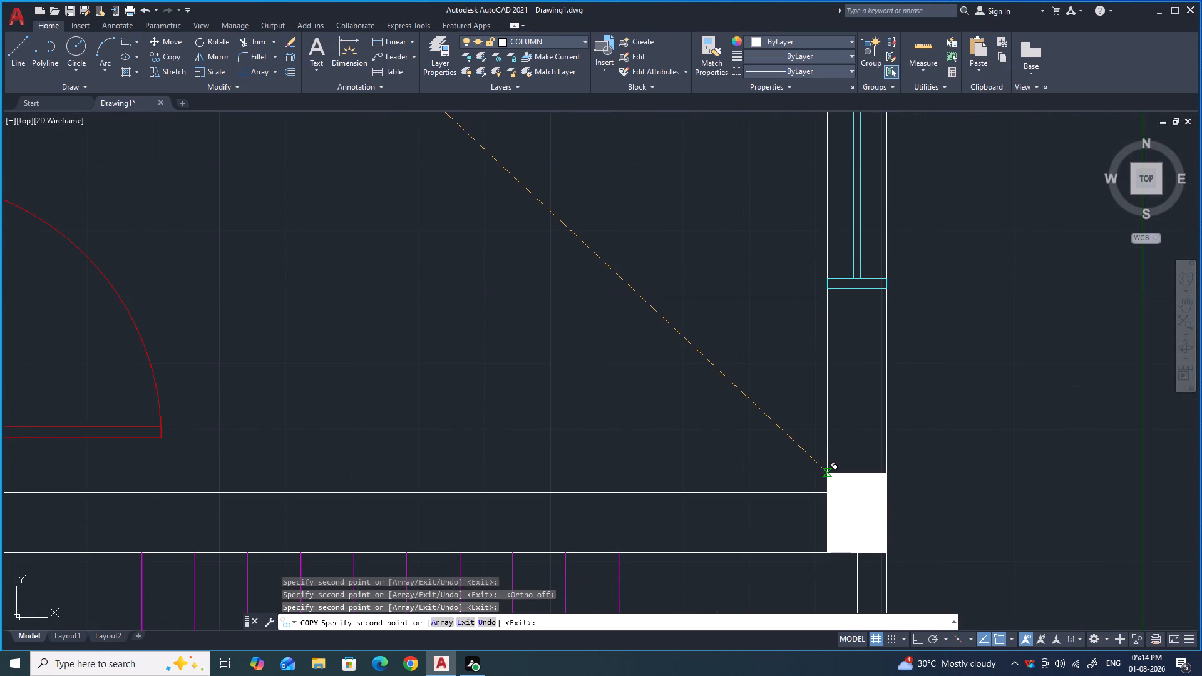
Copy the column fill onto the left outer wall at the dining–living area wall junction, and finish copying.
{"action": "scroll", "coordinate": [825, 405], "scroll_direction": "down", "scroll_amount": 2}
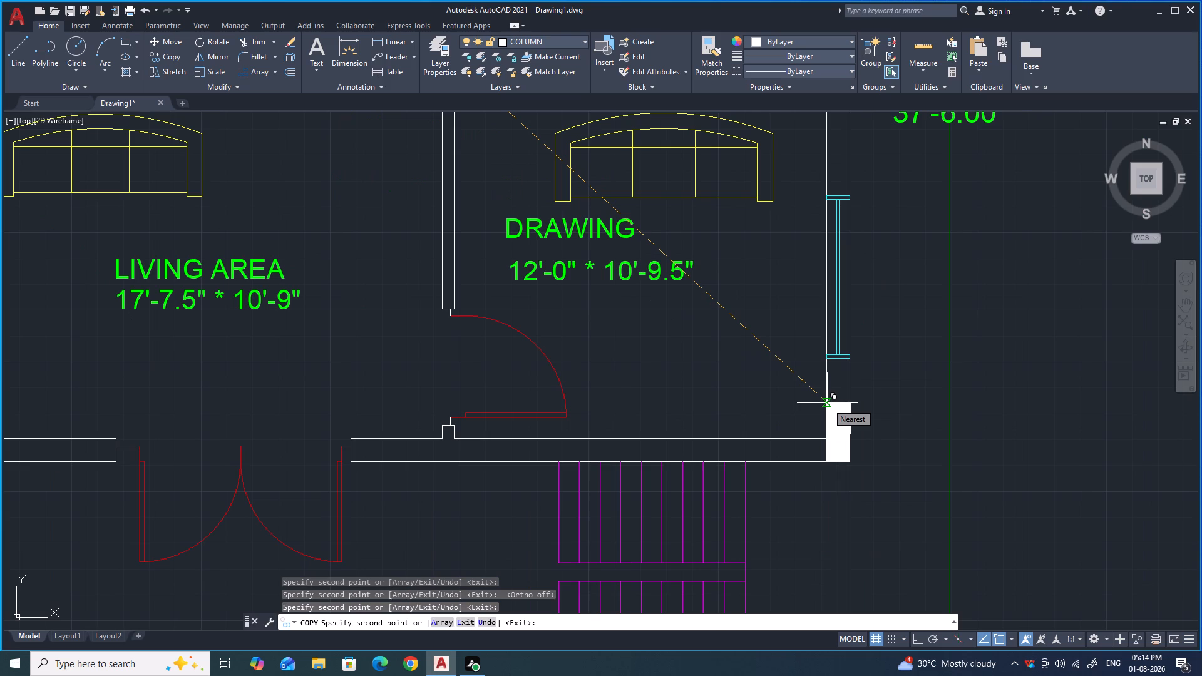
{"action": "scroll", "coordinate": [827, 403], "scroll_direction": "down", "scroll_amount": 2}
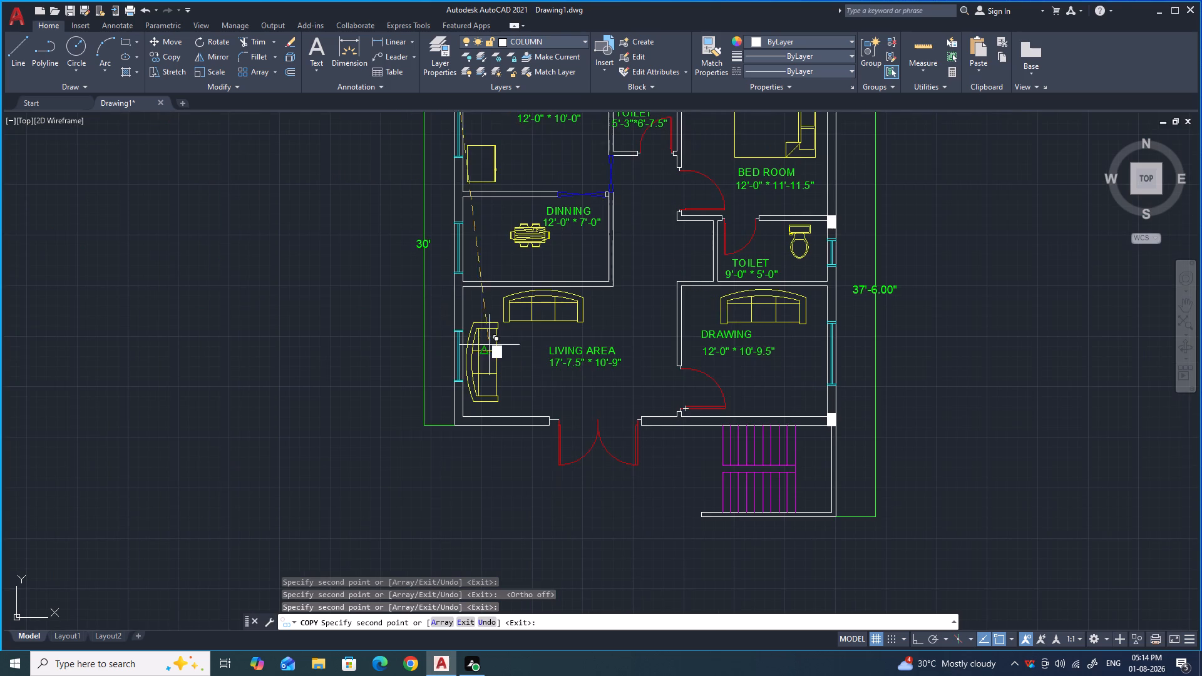
{"action": "scroll", "coordinate": [447, 284], "scroll_direction": "up", "scroll_amount": 2}
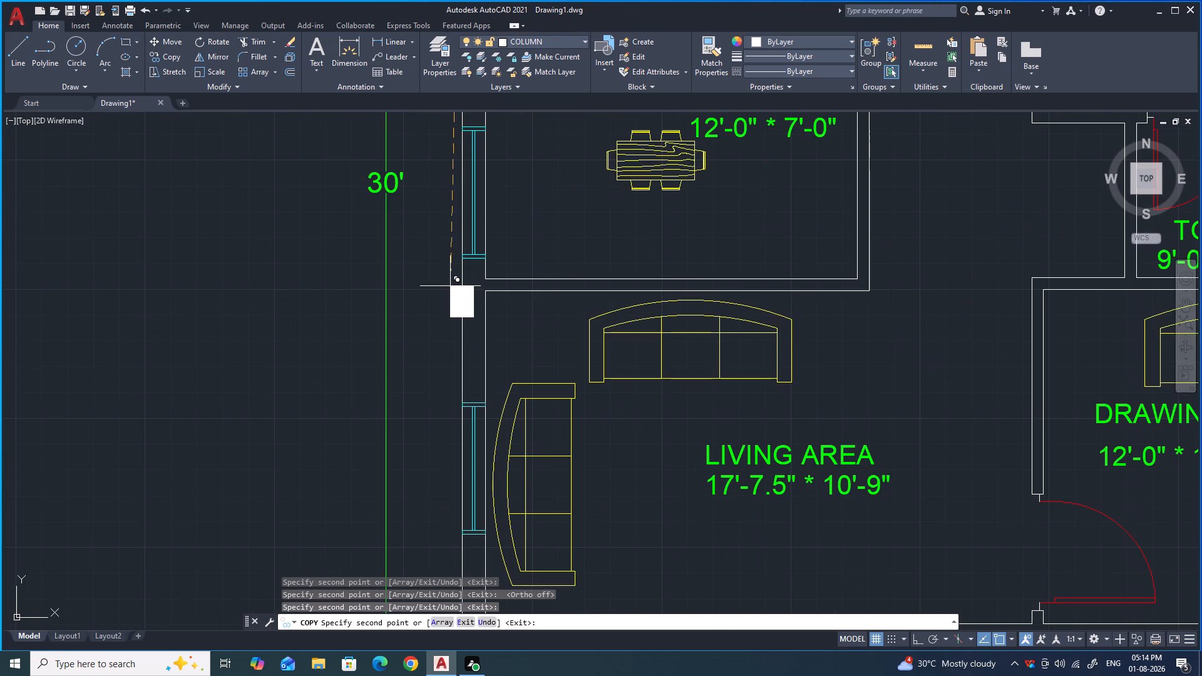
{"action": "scroll", "coordinate": [457, 277], "scroll_direction": "up", "scroll_amount": 2}
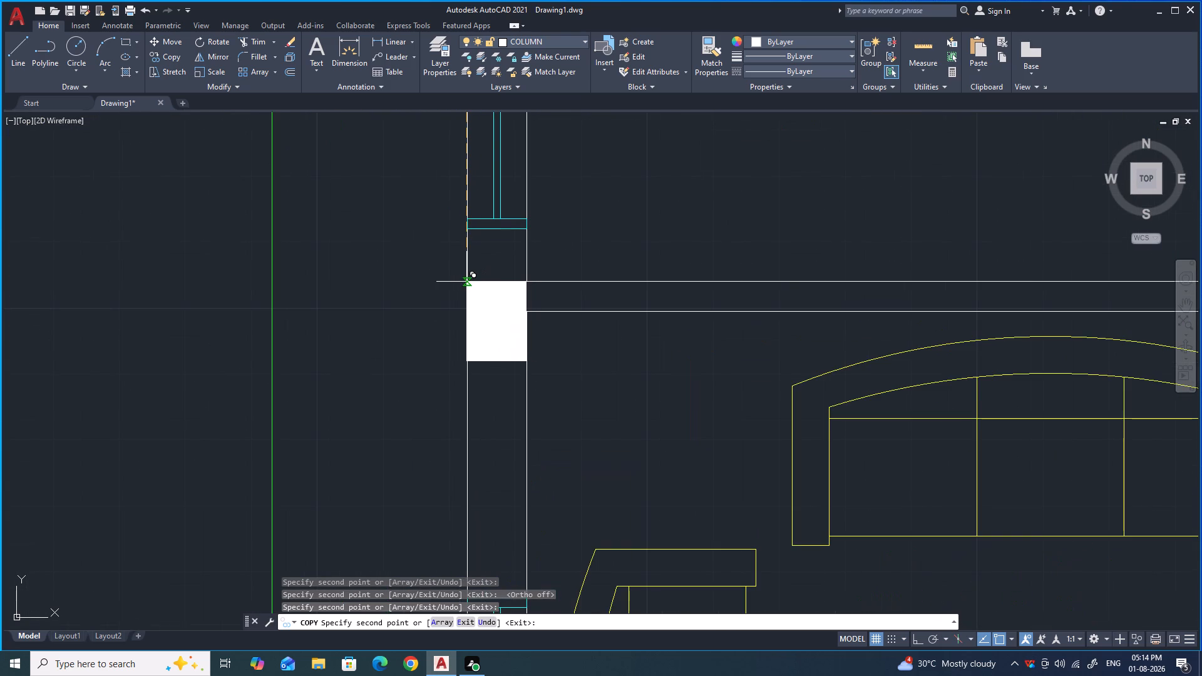
{"action": "left_click", "coordinate": [466, 282]}
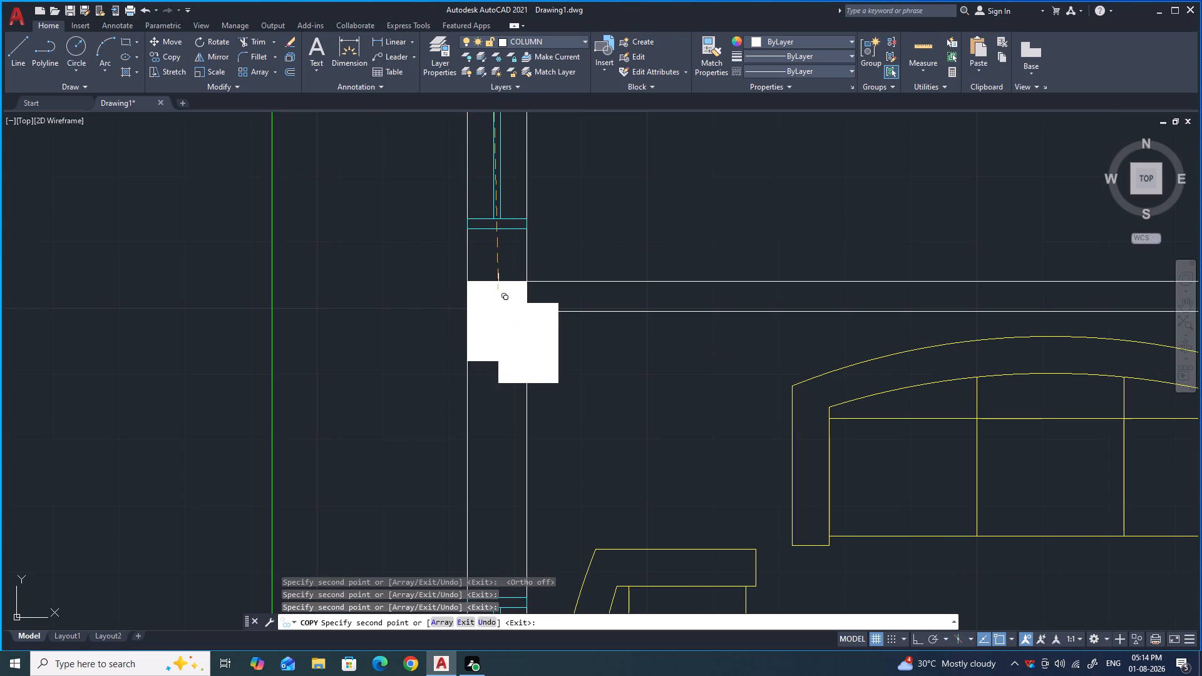
{"action": "key", "text": "Escape"}
Rotate the column fill at the plan's top-left corner by 90° about its bottom-left corner.
{"action": "scroll", "coordinate": [465, 292], "scroll_direction": "down", "scroll_amount": 6}
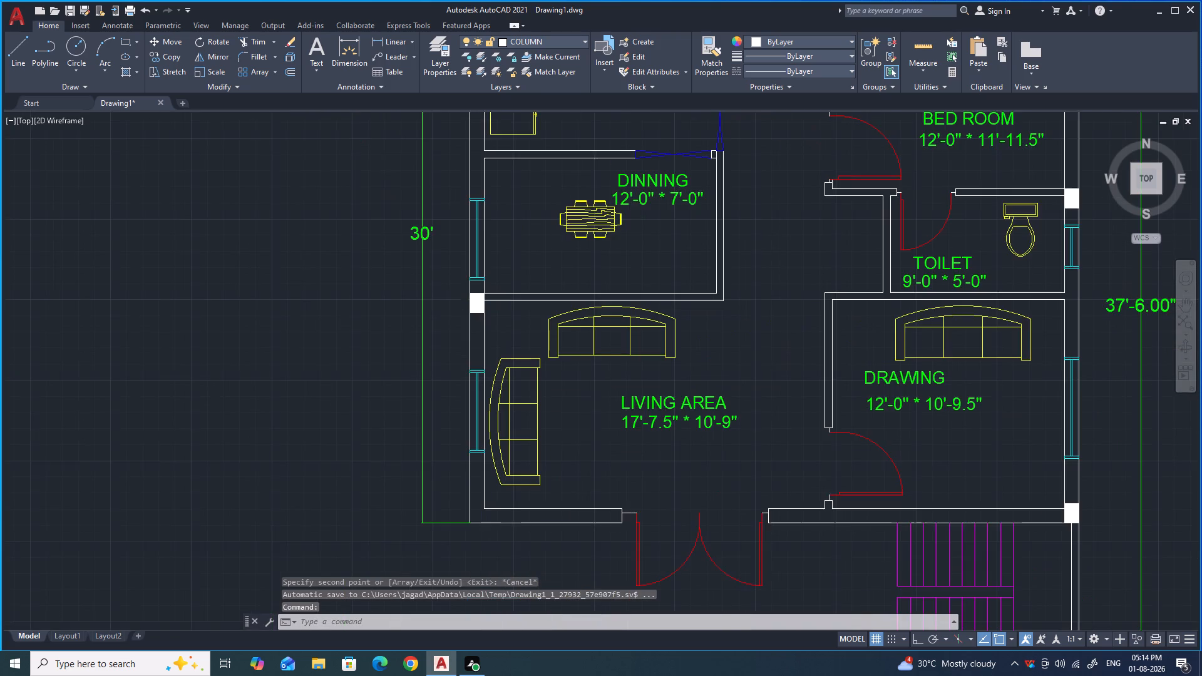
{"action": "scroll", "coordinate": [477, 285], "scroll_direction": "down", "scroll_amount": 1}
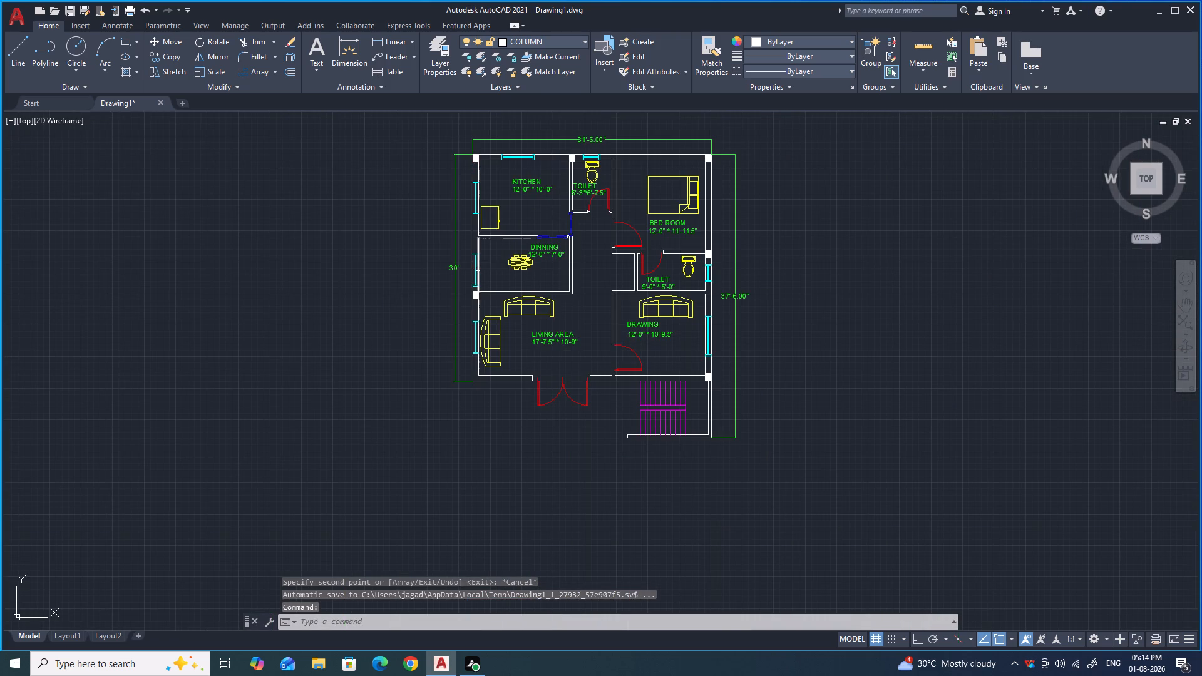
{"action": "scroll", "coordinate": [459, 201], "scroll_direction": "down", "scroll_amount": 1}
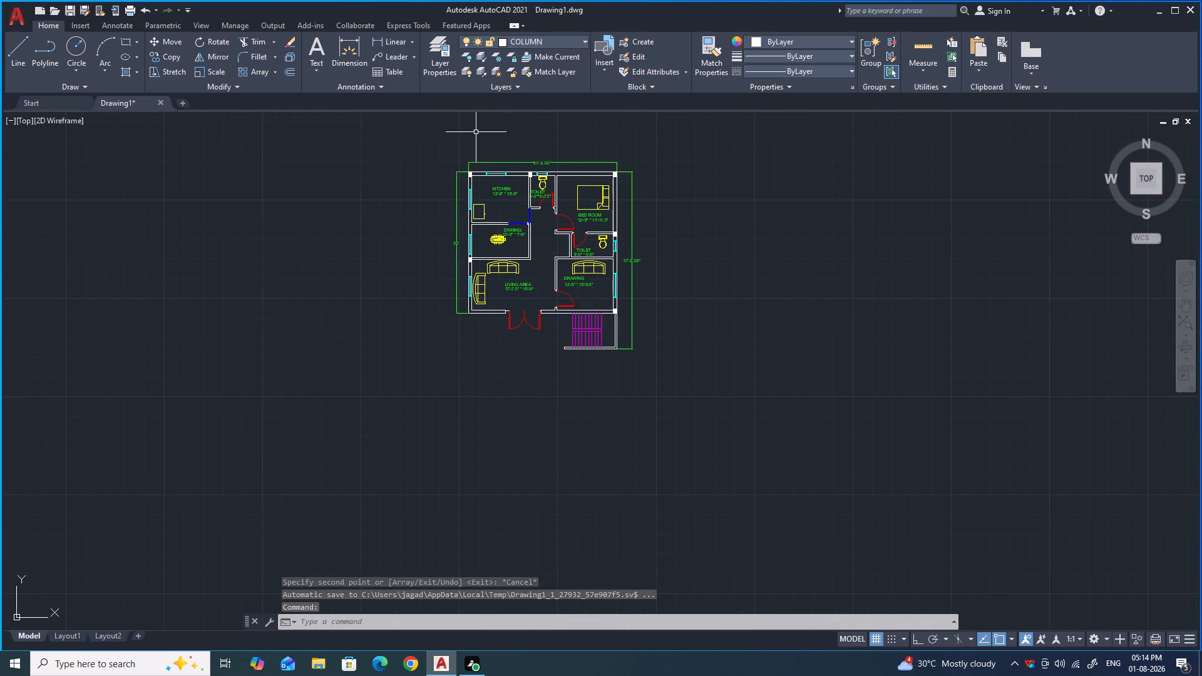
{"action": "scroll", "coordinate": [470, 150], "scroll_direction": "up", "scroll_amount": 3}
{"action": "scroll", "coordinate": [465, 232], "scroll_direction": "up", "scroll_amount": 4}
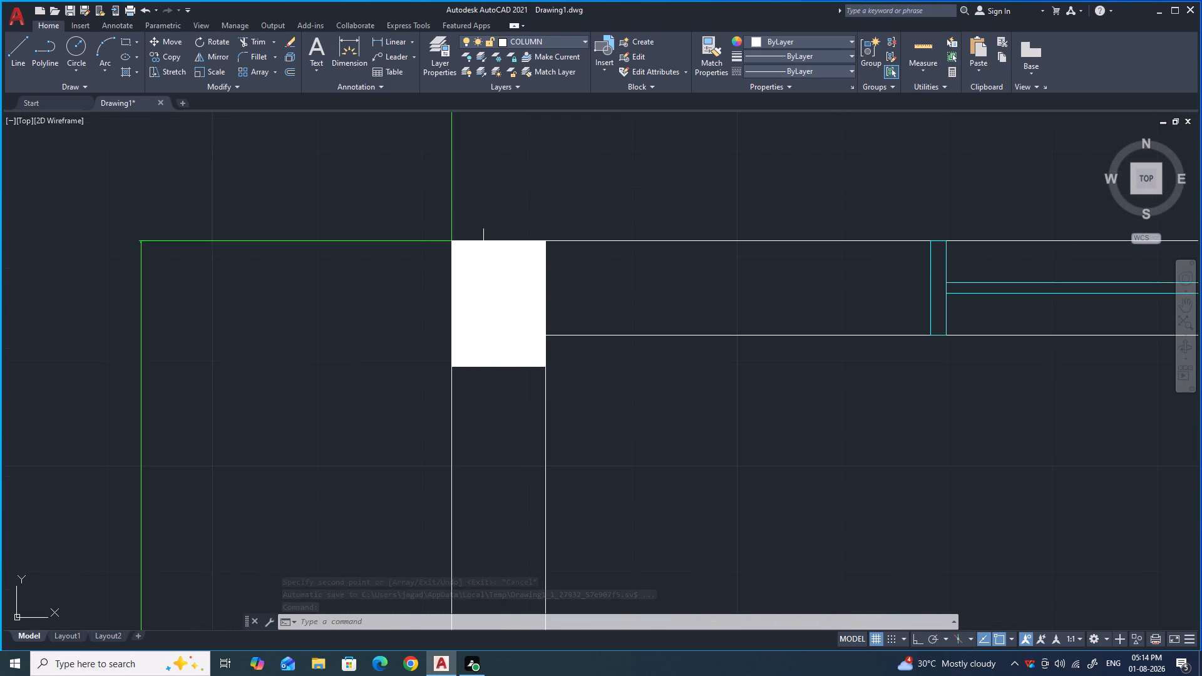
{"action": "left_click", "coordinate": [486, 267]}
{"action": "key", "text": "r"}
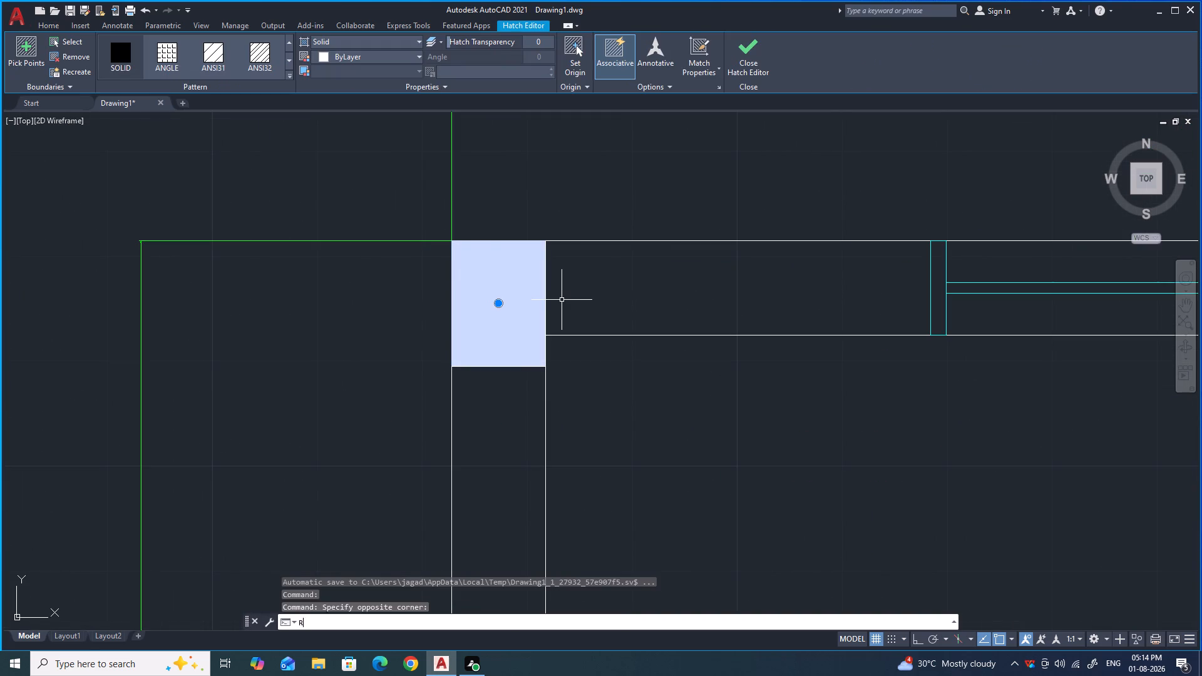
{"action": "key", "text": "o"}
{"action": "key", "text": "Return"}
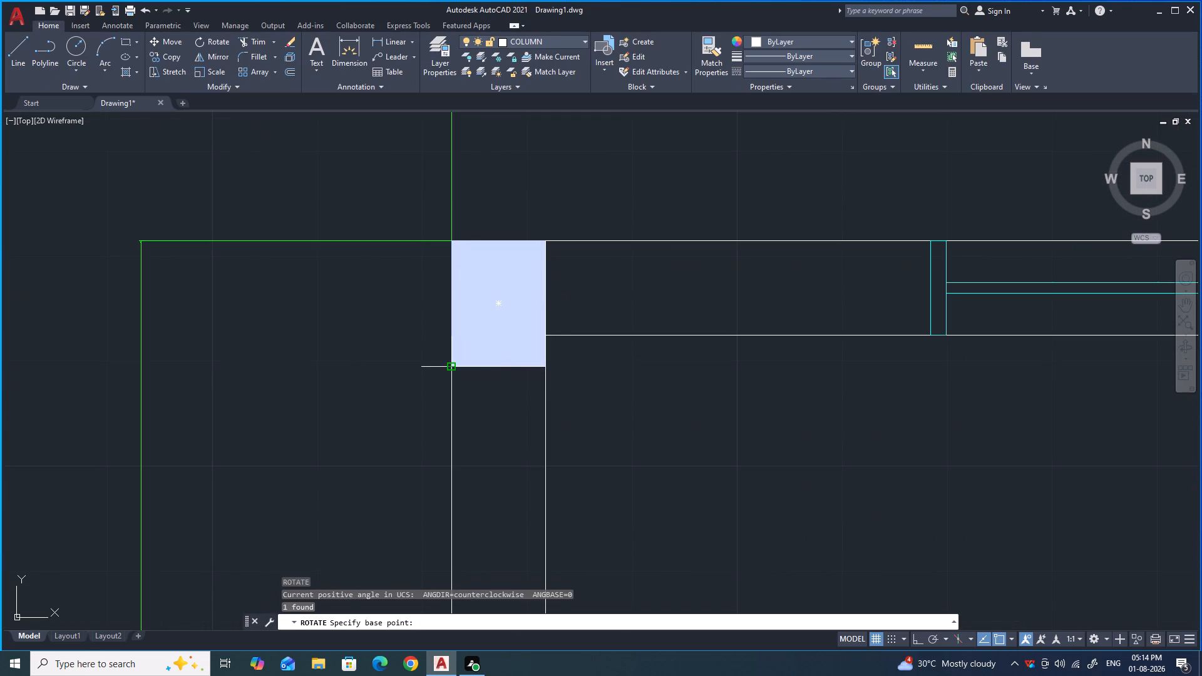
{"action": "left_click", "coordinate": [453, 367]}
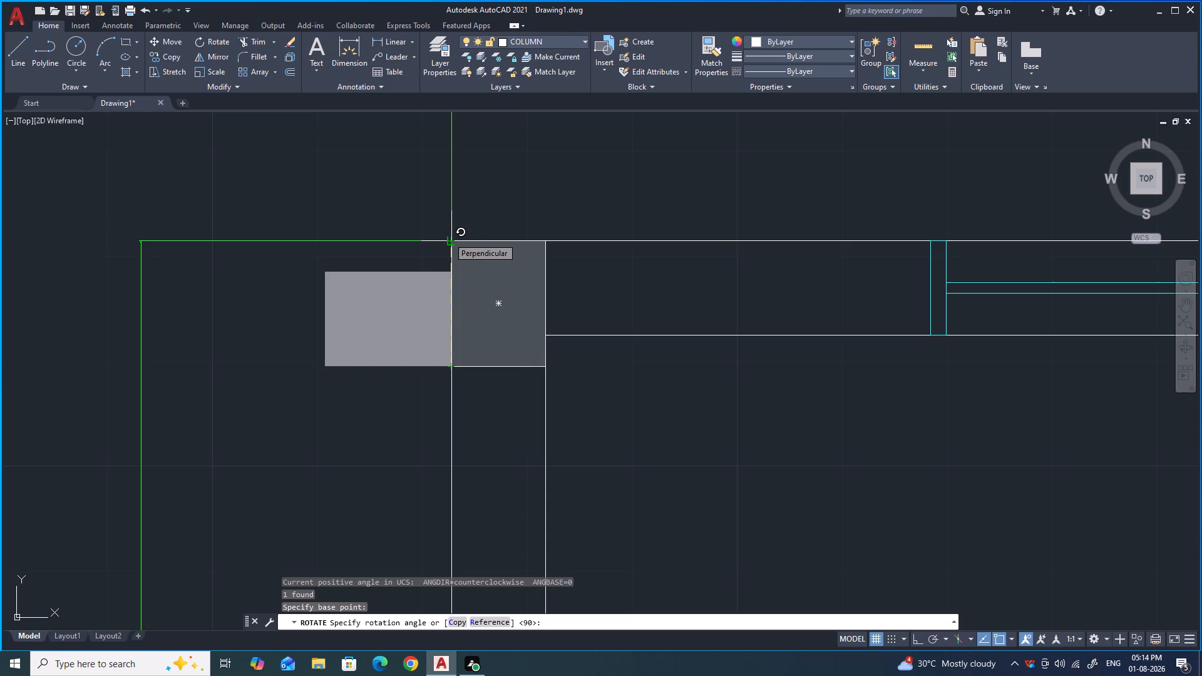
{"action": "key", "text": "F8"}
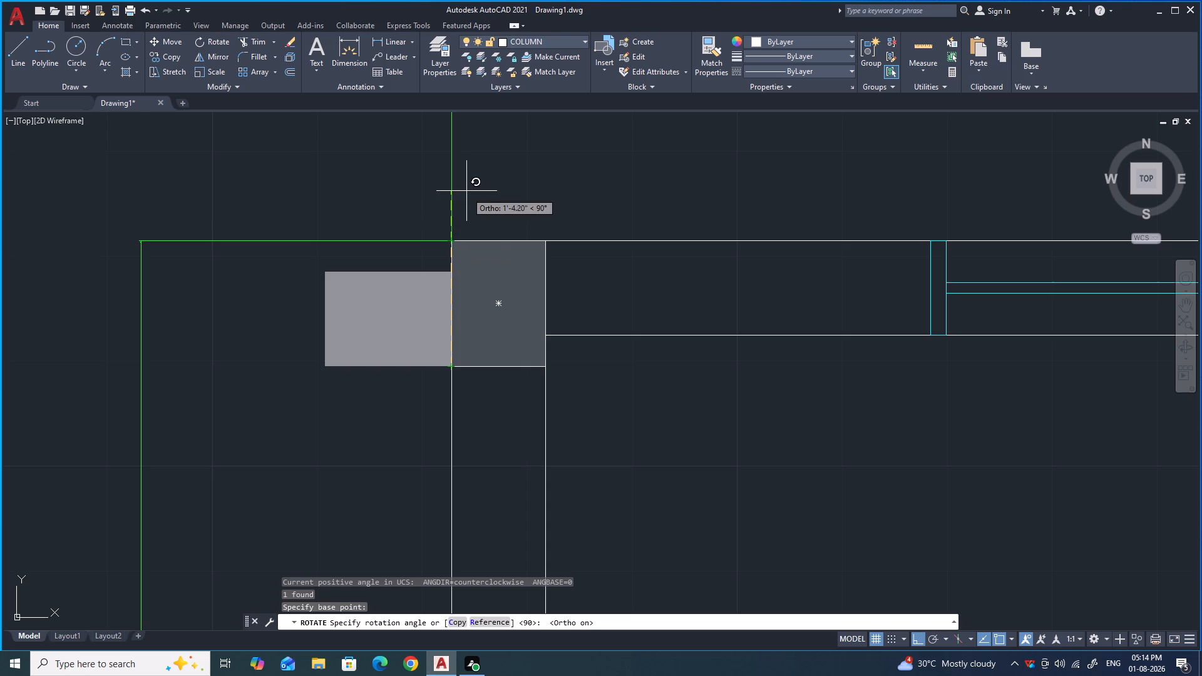
{"action": "left_click", "coordinate": [458, 172]}
{"action": "left_click", "coordinate": [404, 374]}
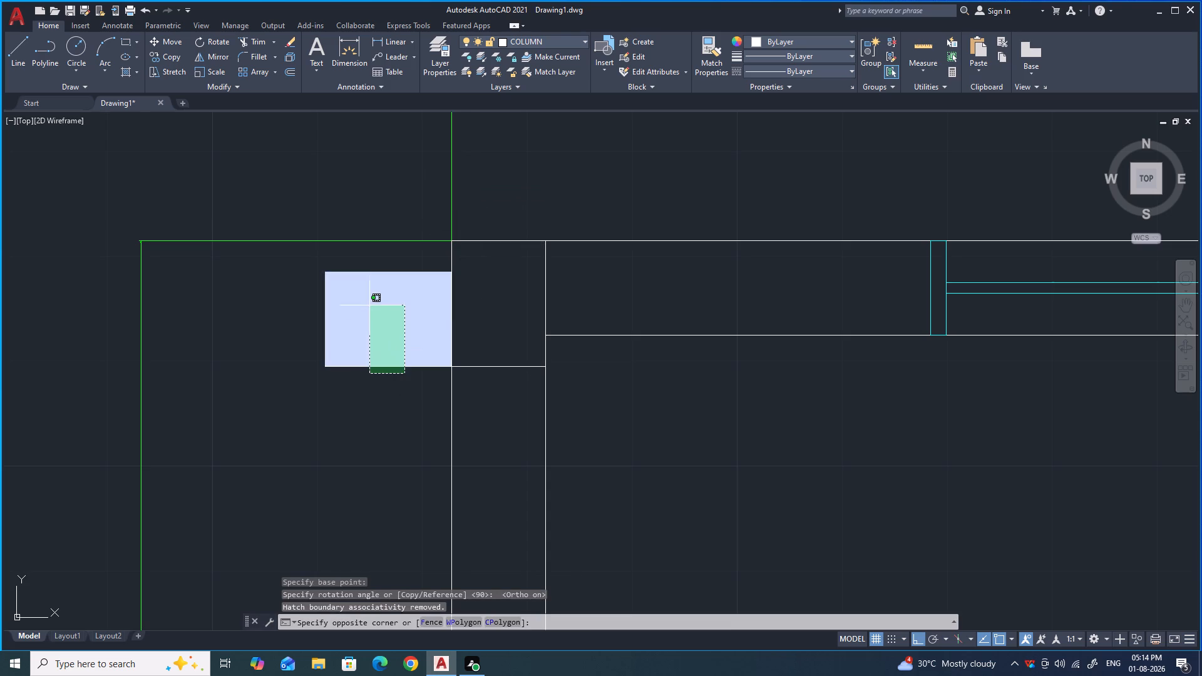
{"action": "left_click", "coordinate": [369, 305]}
{"action": "key", "text": "Escape"}
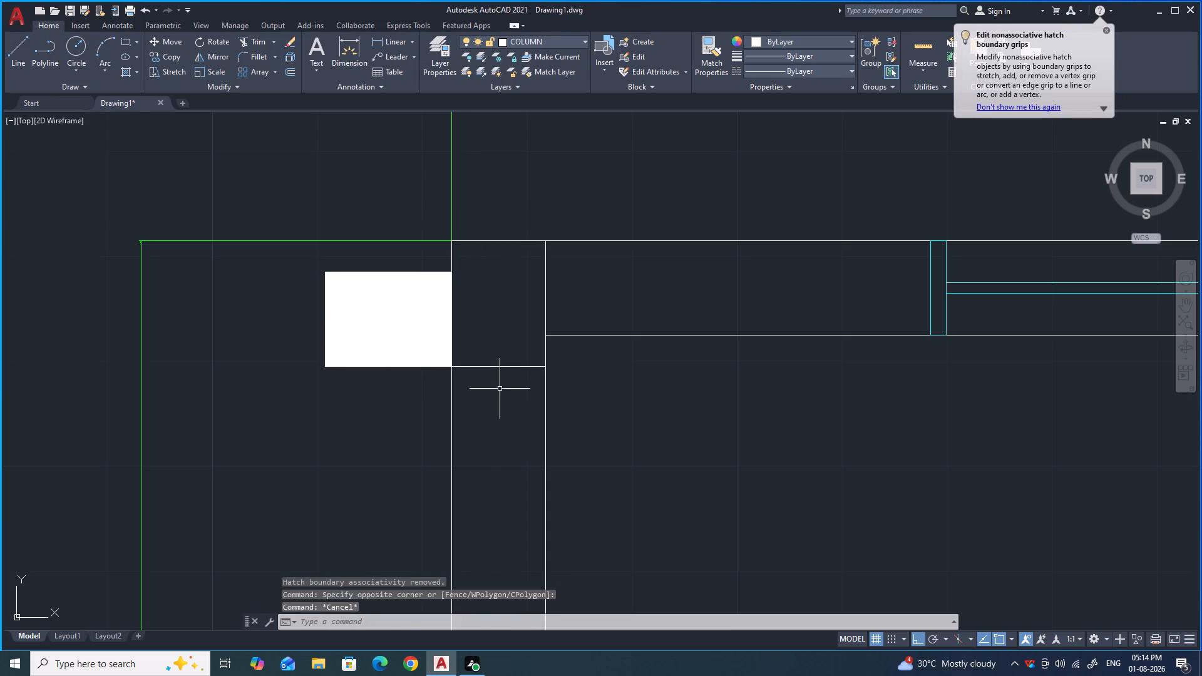
Delete the empty column rectangle at the plan's top-left wall corner.
{"action": "left_click_drag", "start_coordinate": [500, 389], "coordinate": [498, 379]}
{"action": "left_click", "coordinate": [485, 328]}
{"action": "key", "text": "Delete"}
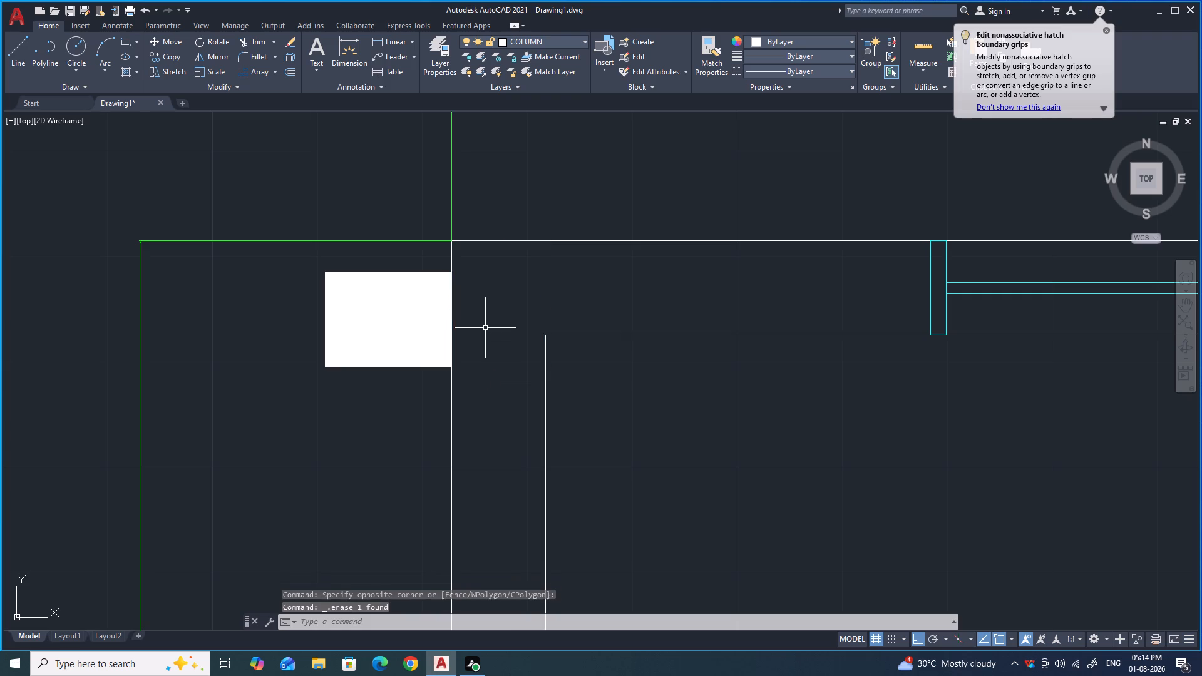
Move the rotated column fill by its top-left corner onto the plan's top-left outer wall corner.
{"action": "left_click_drag", "start_coordinate": [428, 379], "coordinate": [421, 369]}
{"action": "left_click", "coordinate": [314, 259]}
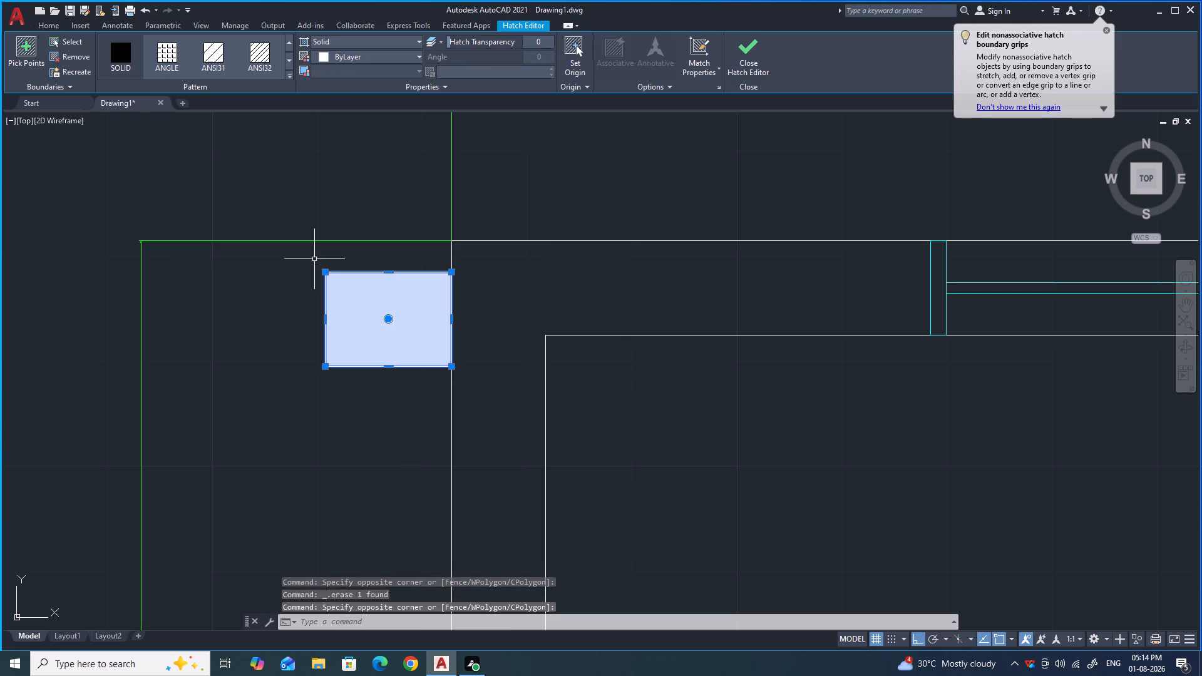
{"action": "key", "text": "m"}
{"action": "key", "text": "Return"}
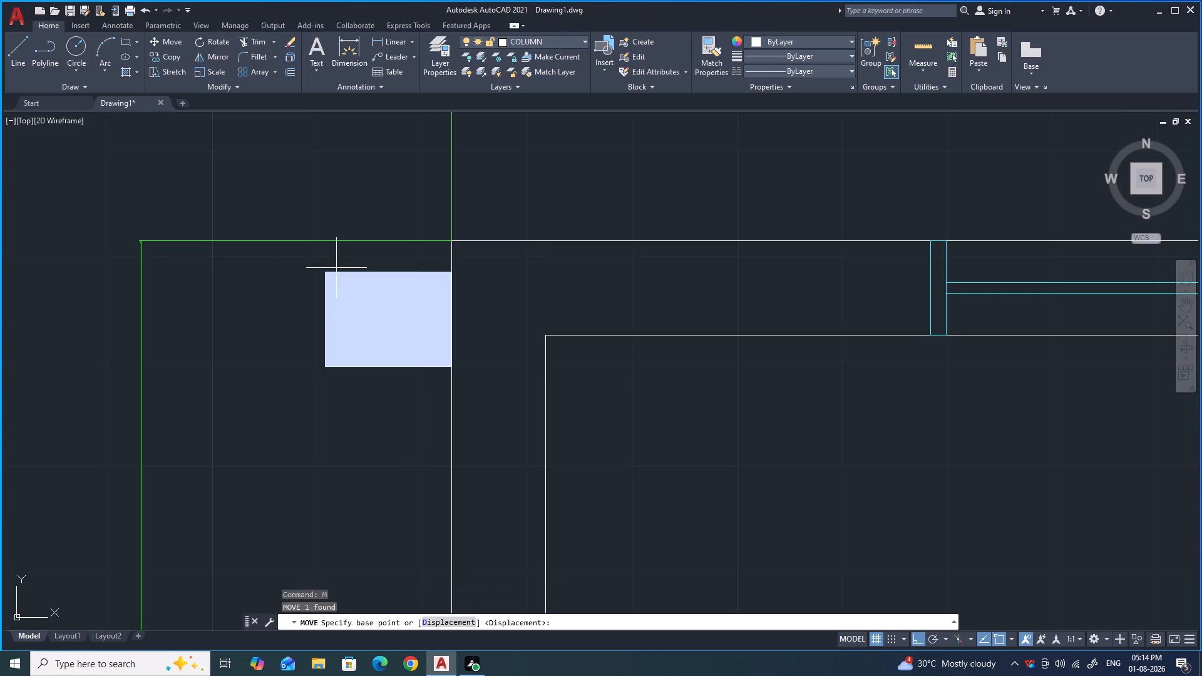
{"action": "left_click", "coordinate": [325, 273]}
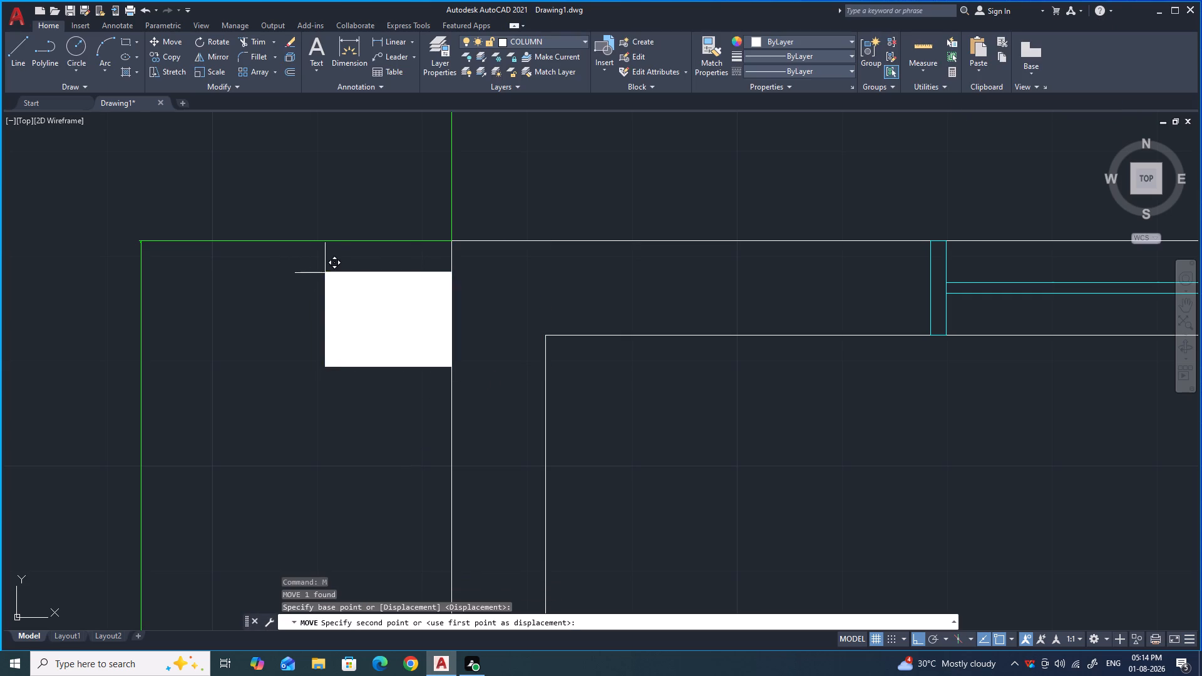
{"action": "left_click", "coordinate": [449, 243]}
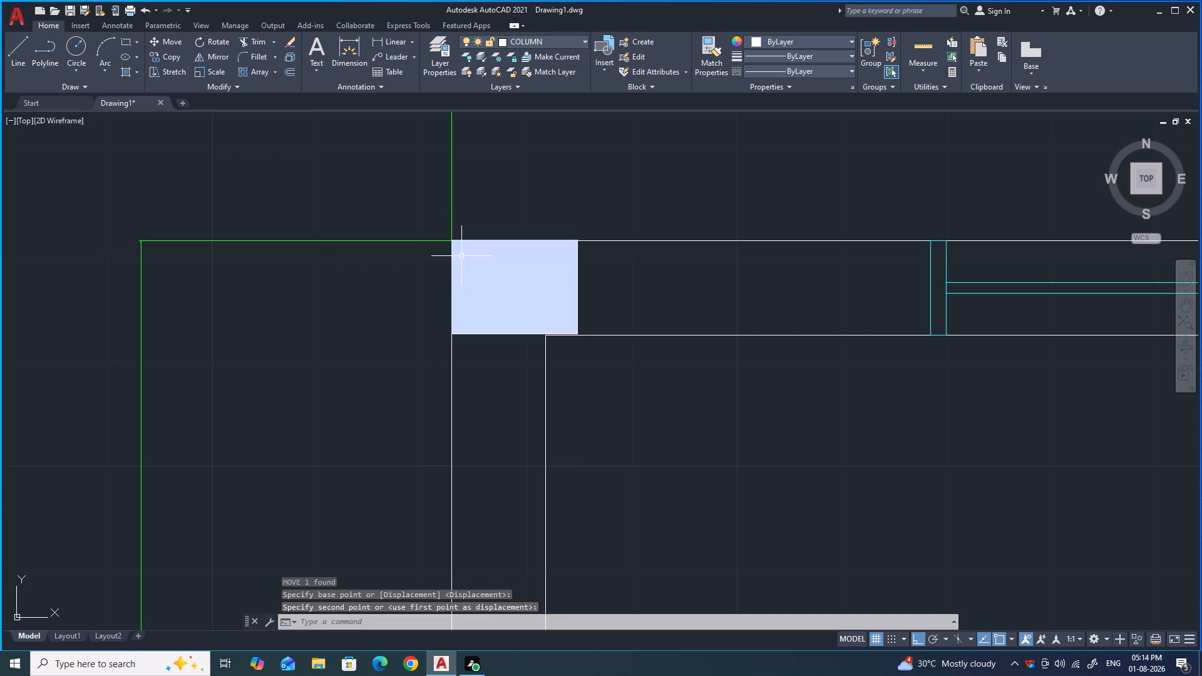
Copy the rotated column fill by its top-left corner from the kitchen's outer corner to the living area's bottom-left inner wall corner.
{"action": "scroll", "coordinate": [439, 226], "scroll_direction": "down", "scroll_amount": 2}
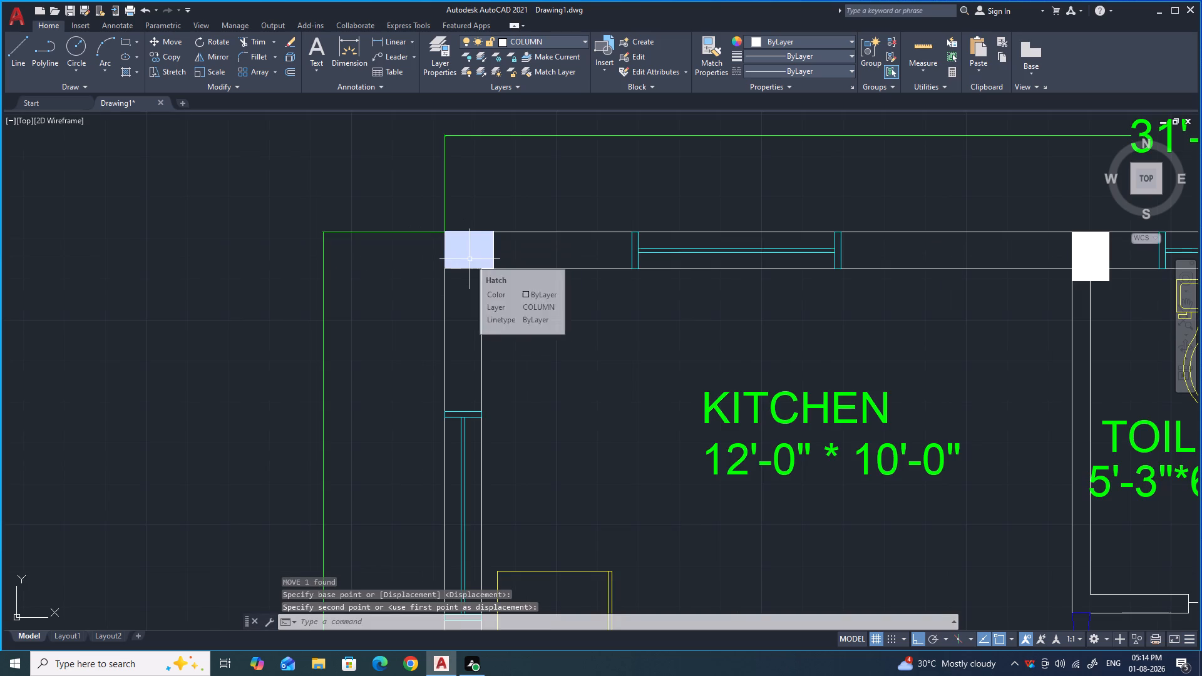
{"action": "left_click", "coordinate": [470, 263]}
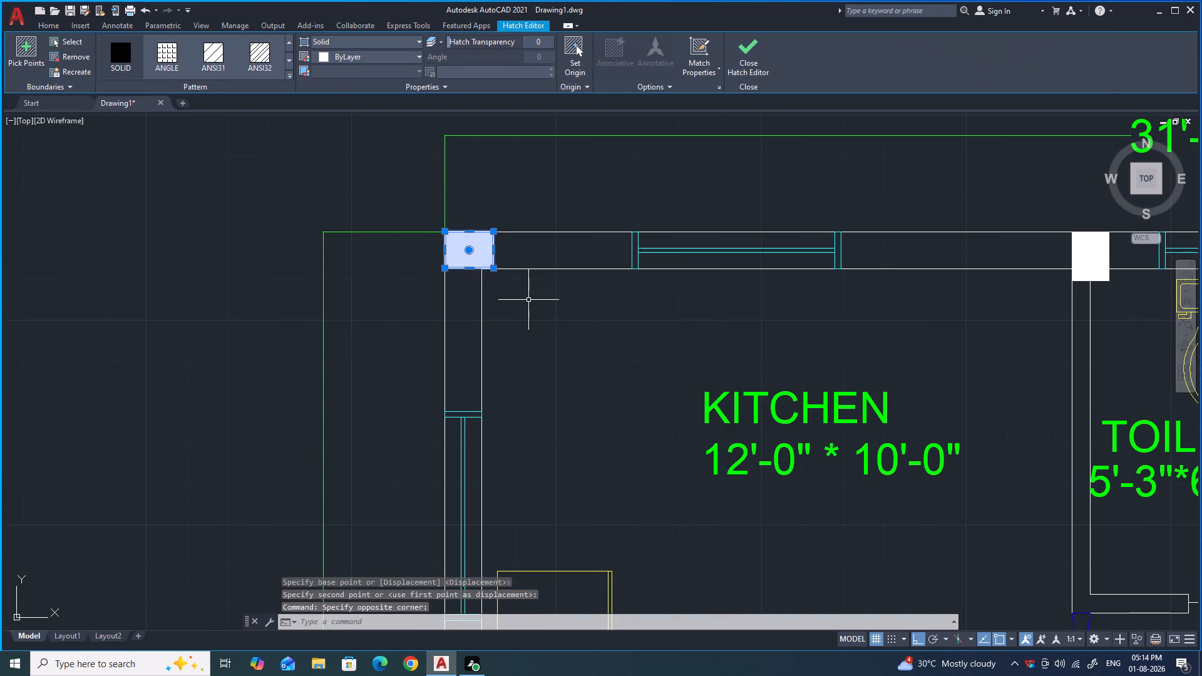
{"action": "type", "text": "CO"}
{"action": "key", "text": "Return"}
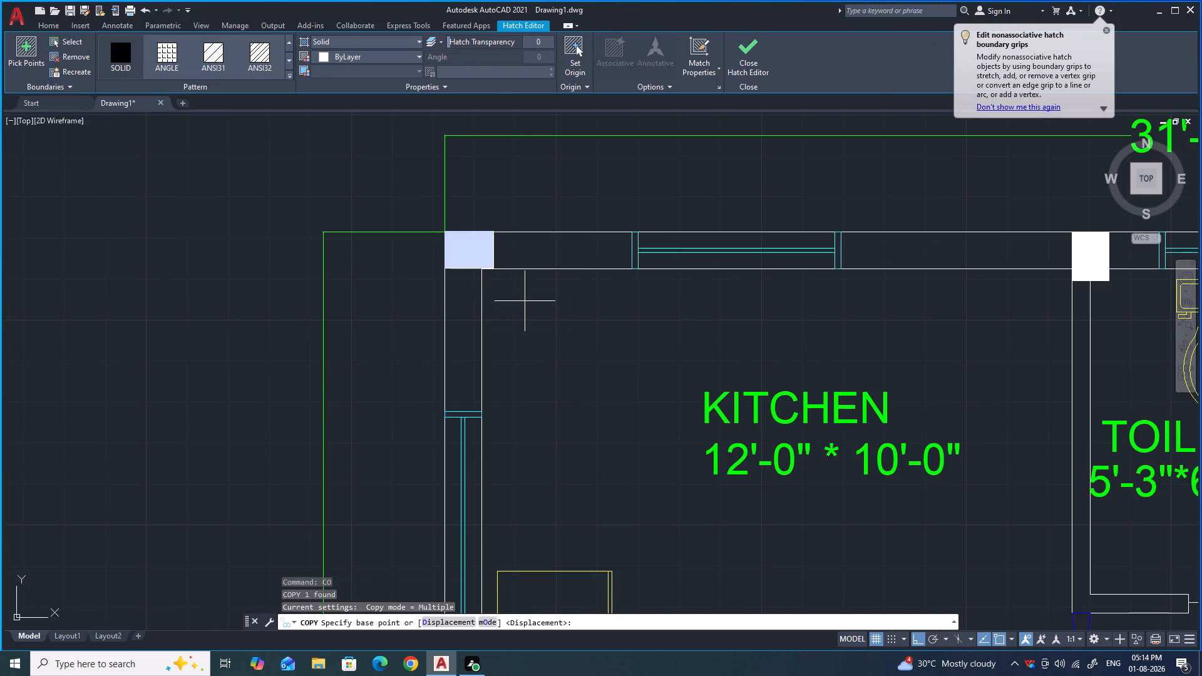
{"action": "left_click", "coordinate": [446, 231]}
{"action": "scroll", "coordinate": [450, 210], "scroll_direction": "down", "scroll_amount": 3}
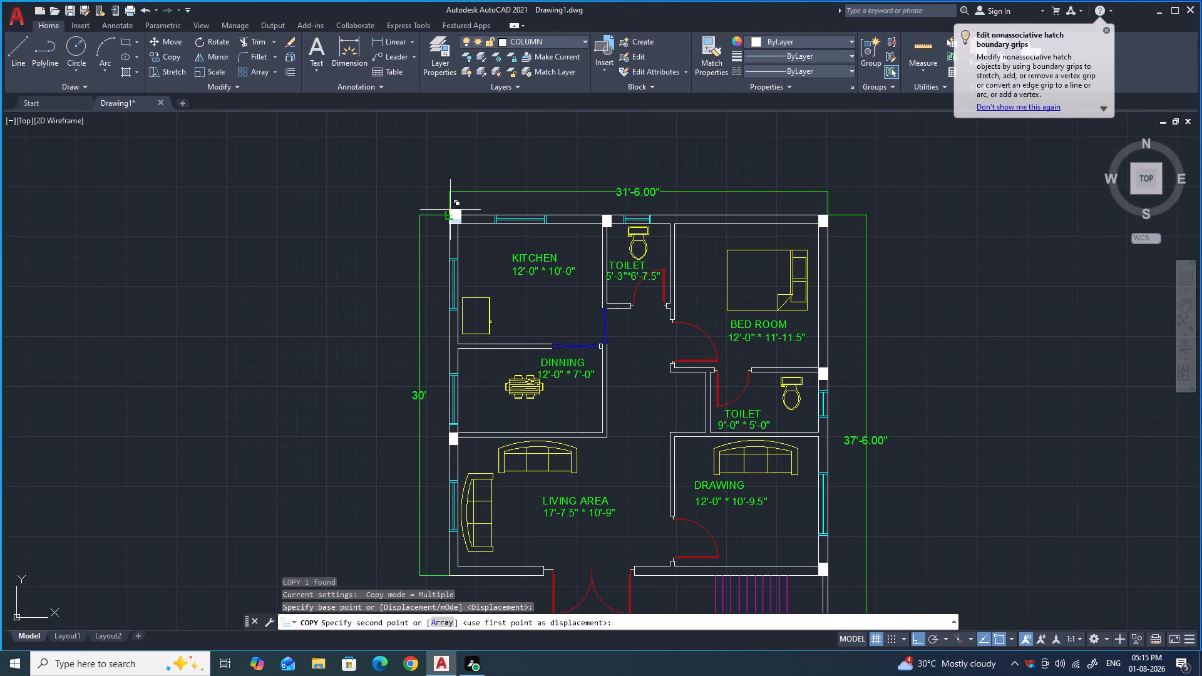
{"action": "scroll", "coordinate": [448, 277], "scroll_direction": "down", "scroll_amount": 1}
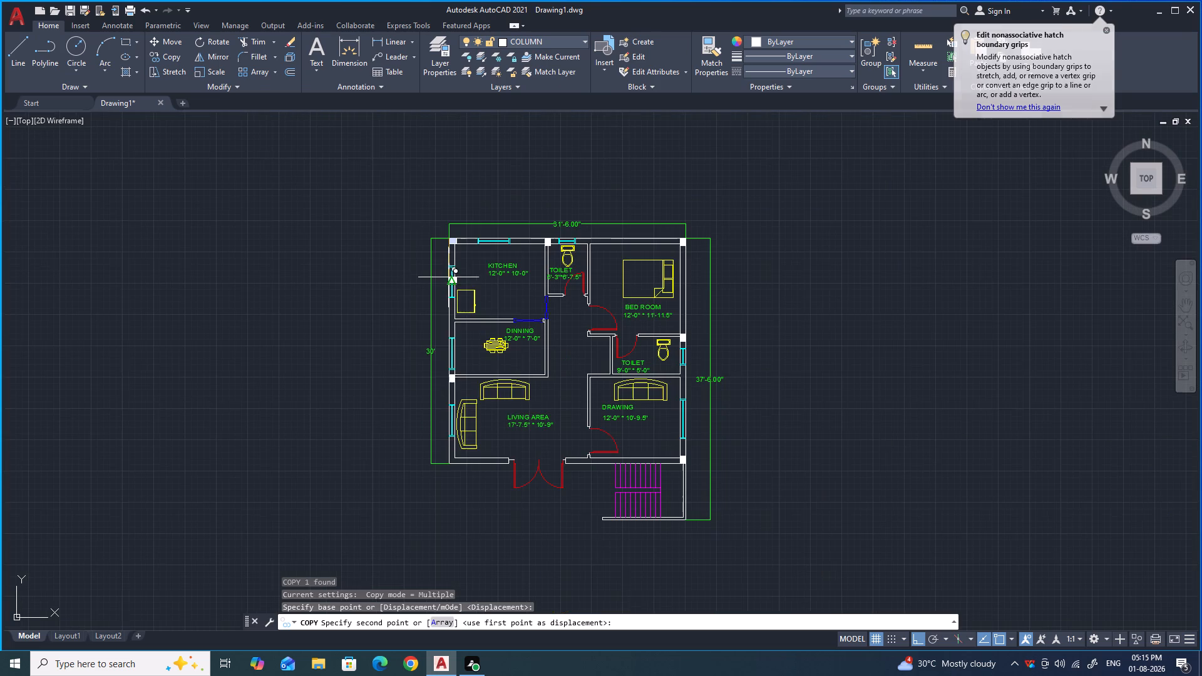
{"action": "scroll", "coordinate": [454, 458], "scroll_direction": "up", "scroll_amount": 4}
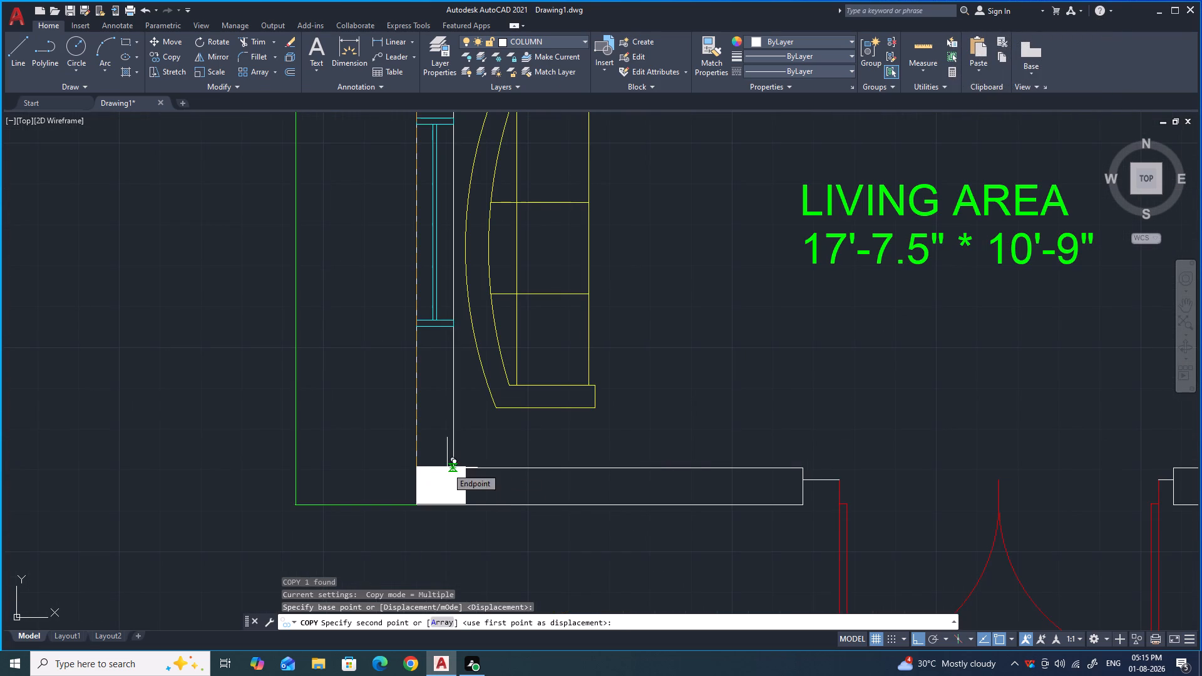
{"action": "left_click", "coordinate": [447, 468]}
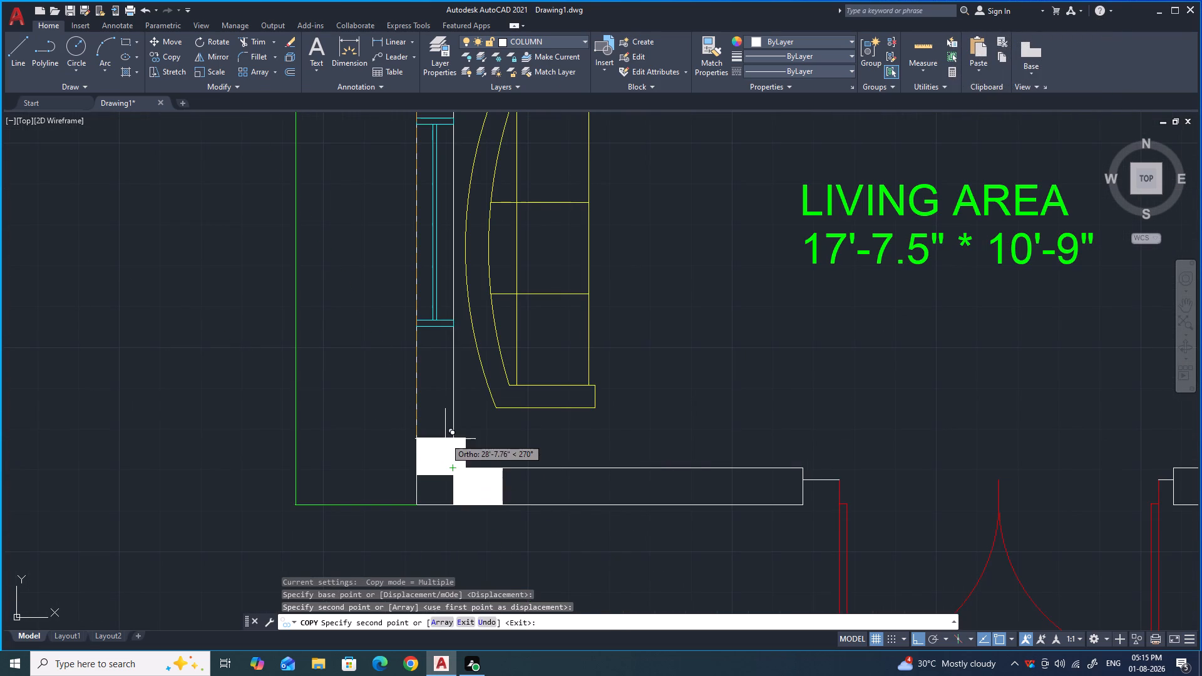
{"action": "key", "text": "Escape"}
Move the copied column fill by its bottom-left corner onto the plan's bottom-left outer wall corner.
{"action": "scroll", "coordinate": [468, 487], "scroll_direction": "up", "scroll_amount": 2}
{"action": "left_click", "coordinate": [470, 497]}
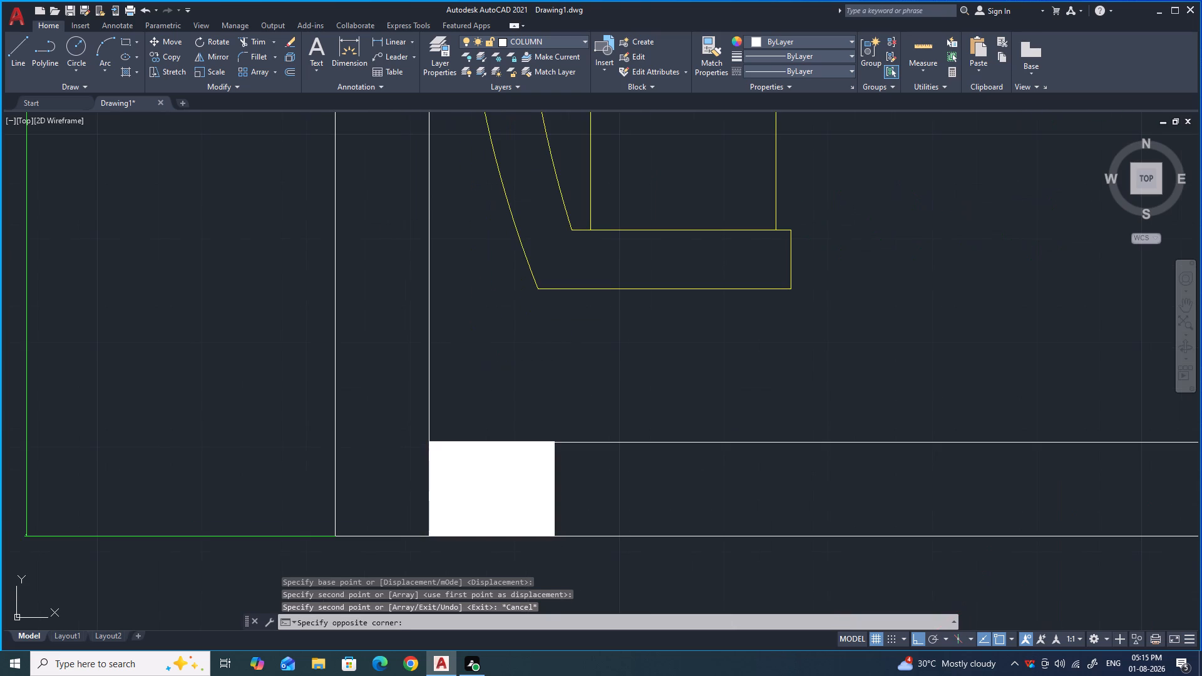
{"action": "left_click", "coordinate": [408, 461]}
{"action": "left_click", "coordinate": [428, 469]}
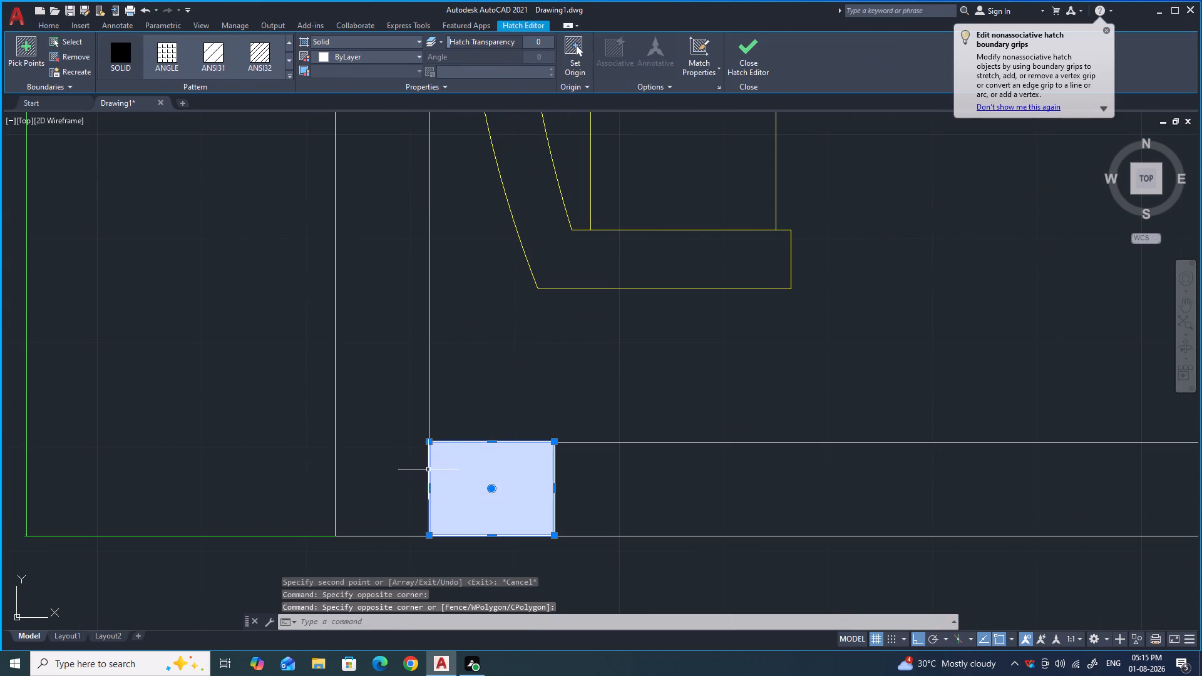
{"action": "key", "text": "m"}
{"action": "key", "text": "Return"}
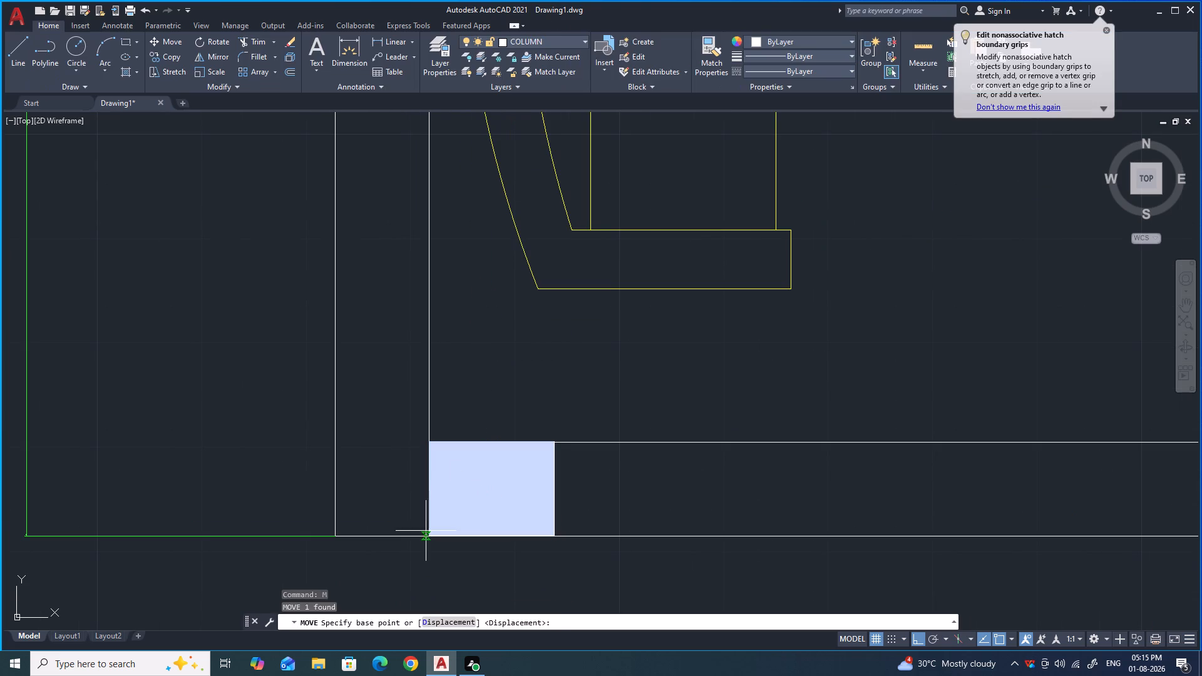
{"action": "left_click", "coordinate": [428, 536]}
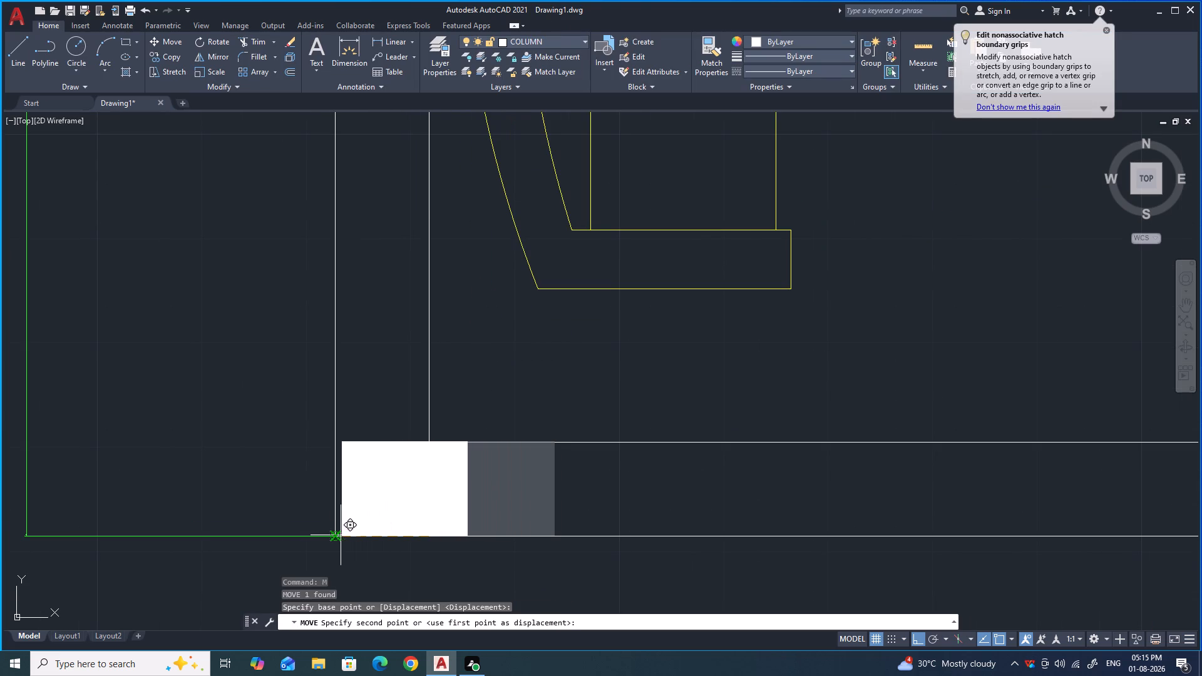
{"action": "left_click", "coordinate": [336, 535]}
Copy the bottom-left corner column by its top-left corner onto the front wall where the living–drawing room partition meets it.
{"action": "scroll", "coordinate": [403, 436], "scroll_direction": "down", "scroll_amount": 6}
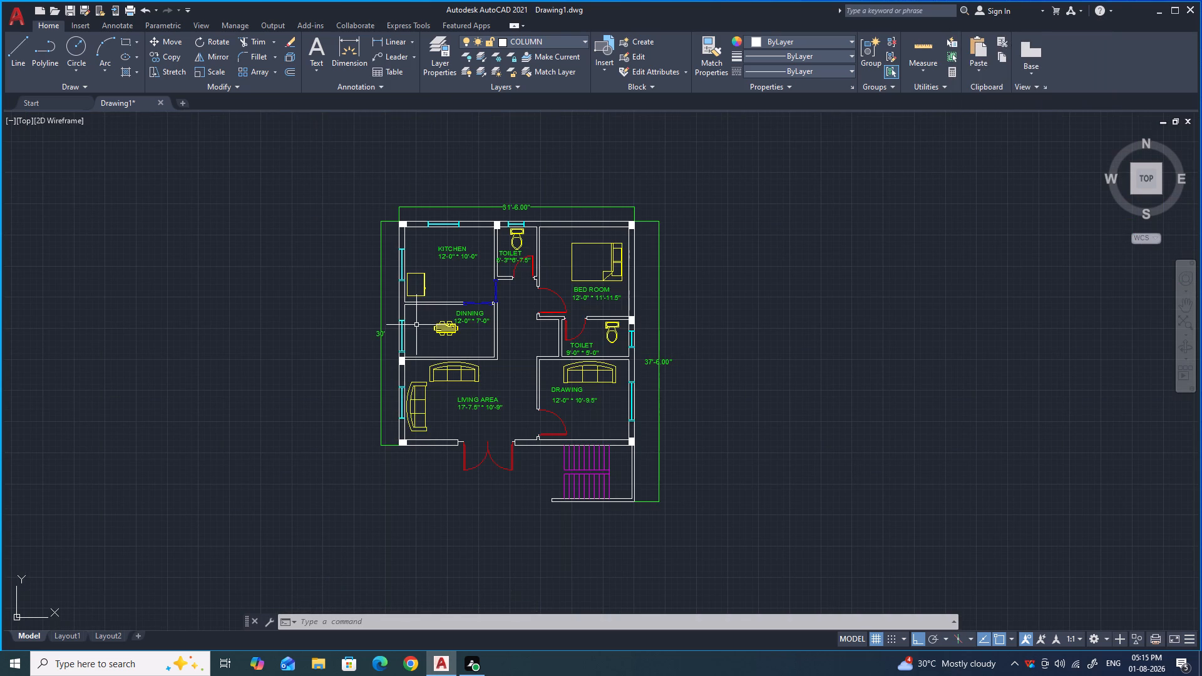
{"action": "scroll", "coordinate": [405, 448], "scroll_direction": "up", "scroll_amount": 6}
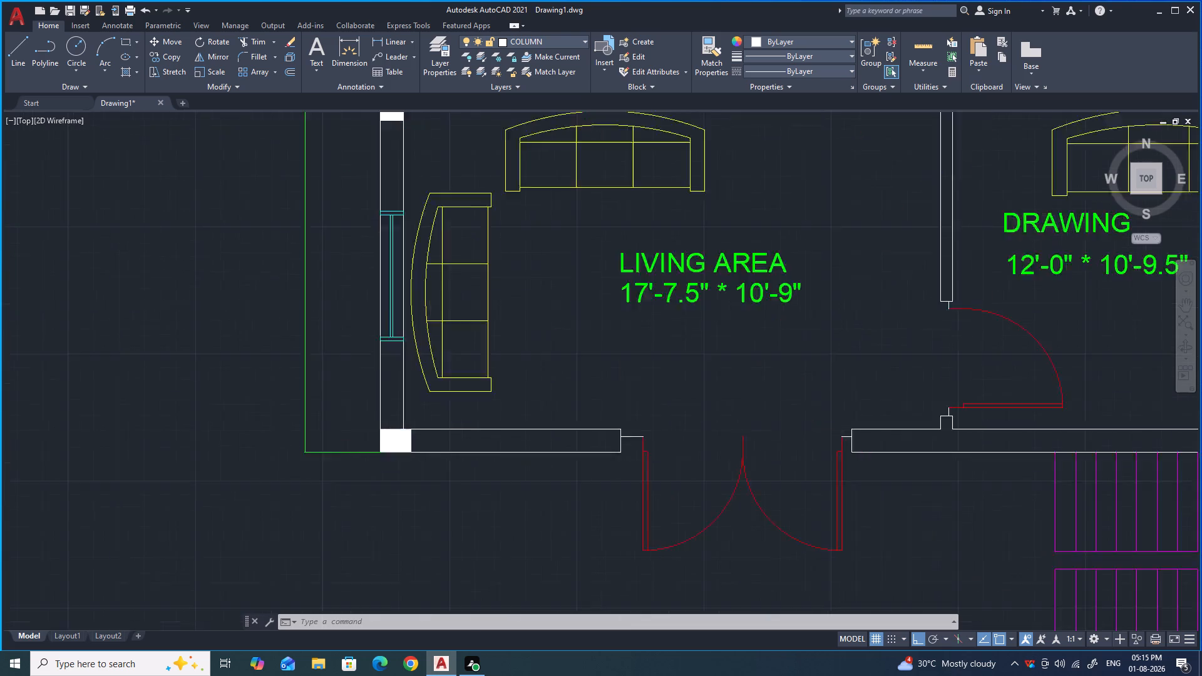
{"action": "scroll", "coordinate": [398, 434], "scroll_direction": "up", "scroll_amount": 1}
{"action": "left_click", "coordinate": [397, 447]}
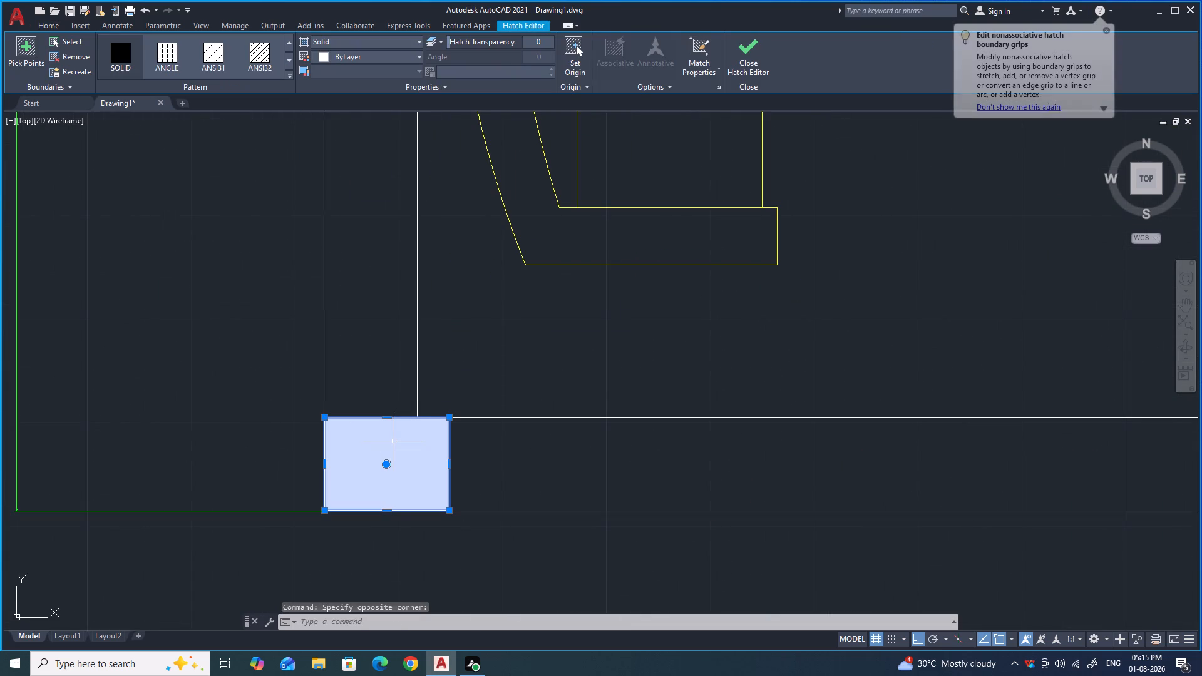
{"action": "key", "text": "c"}
{"action": "key", "text": "o"}
{"action": "key", "text": "Return"}
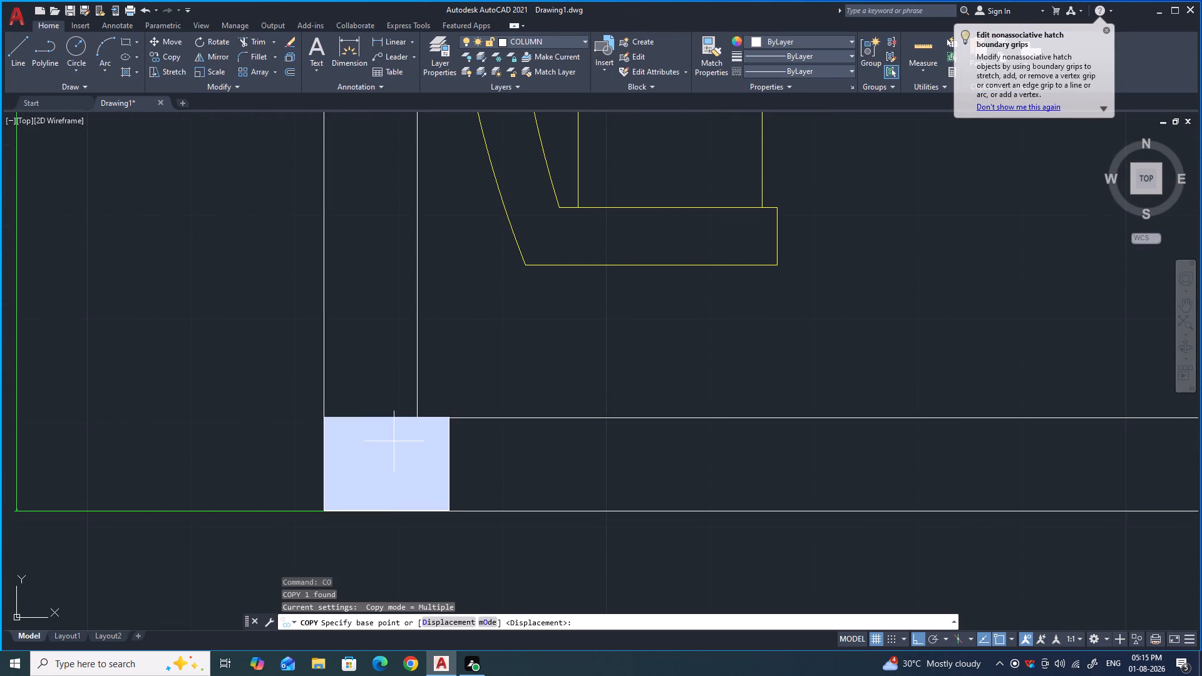
{"action": "left_click", "coordinate": [324, 417]}
{"action": "scroll", "coordinate": [289, 411], "scroll_direction": "down", "scroll_amount": 3}
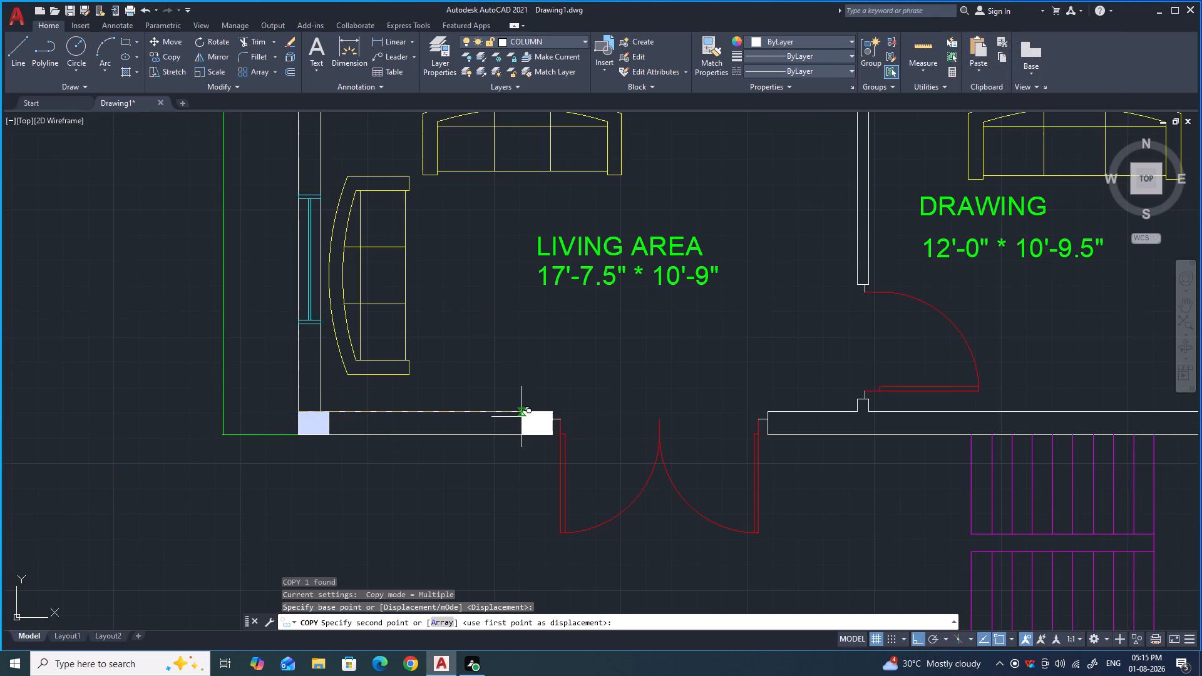
{"action": "scroll", "coordinate": [855, 412], "scroll_direction": "up", "scroll_amount": 2}
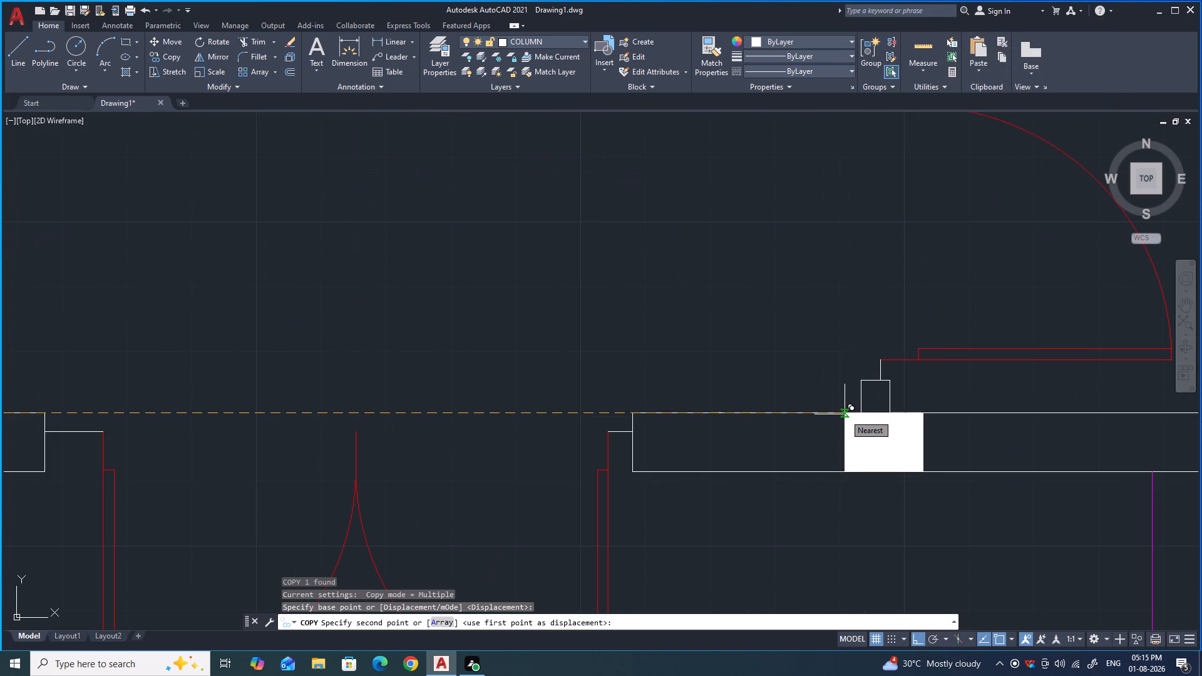
{"action": "left_click", "coordinate": [859, 414]}
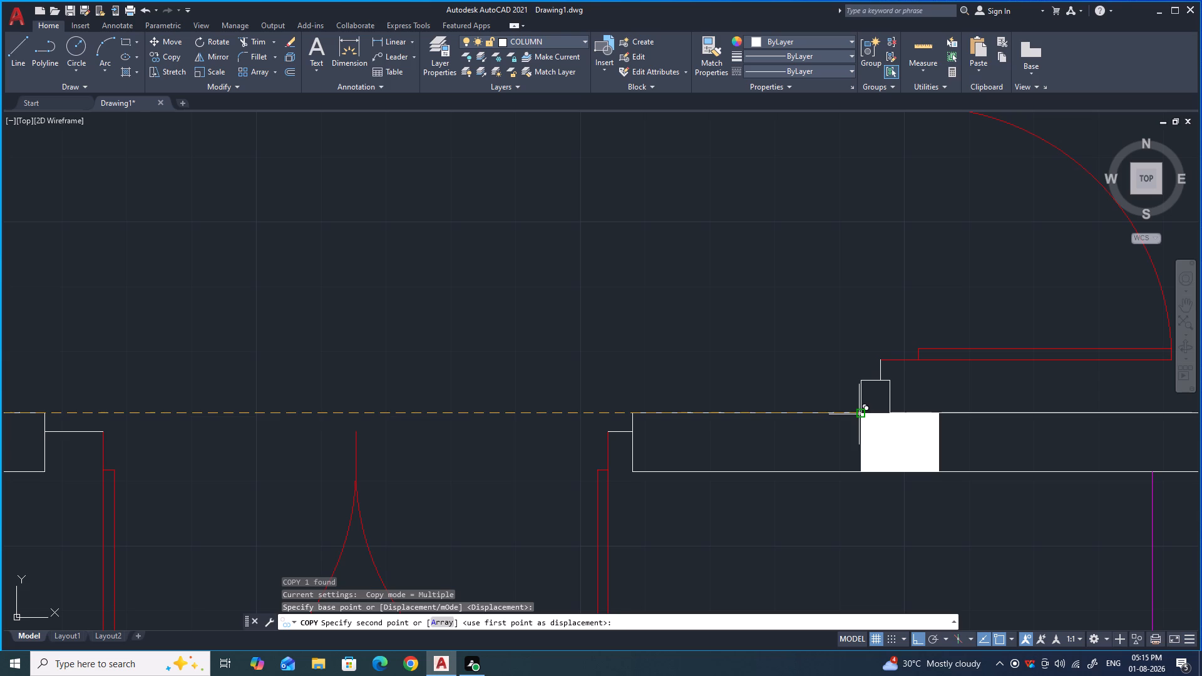
With Ortho off, place another column copy at the drawing room's top-left wall corner, and finish copying.
{"action": "scroll", "coordinate": [700, 385], "scroll_direction": "down", "scroll_amount": 3}
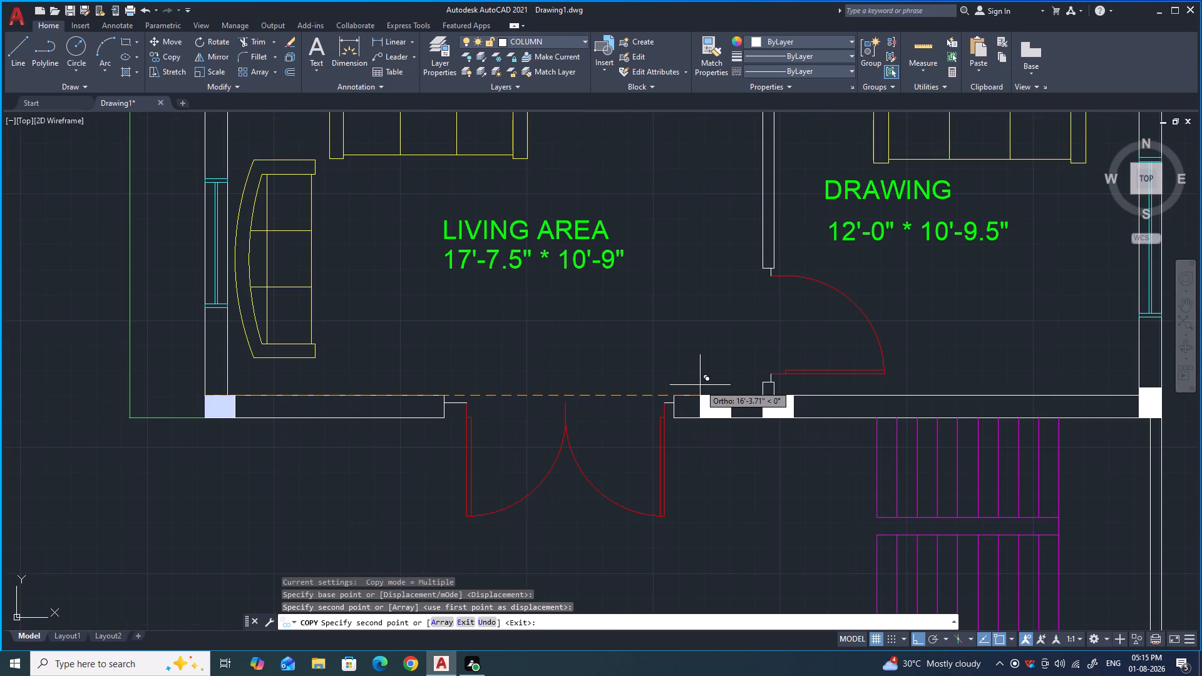
{"action": "scroll", "coordinate": [703, 384], "scroll_direction": "down", "scroll_amount": 2}
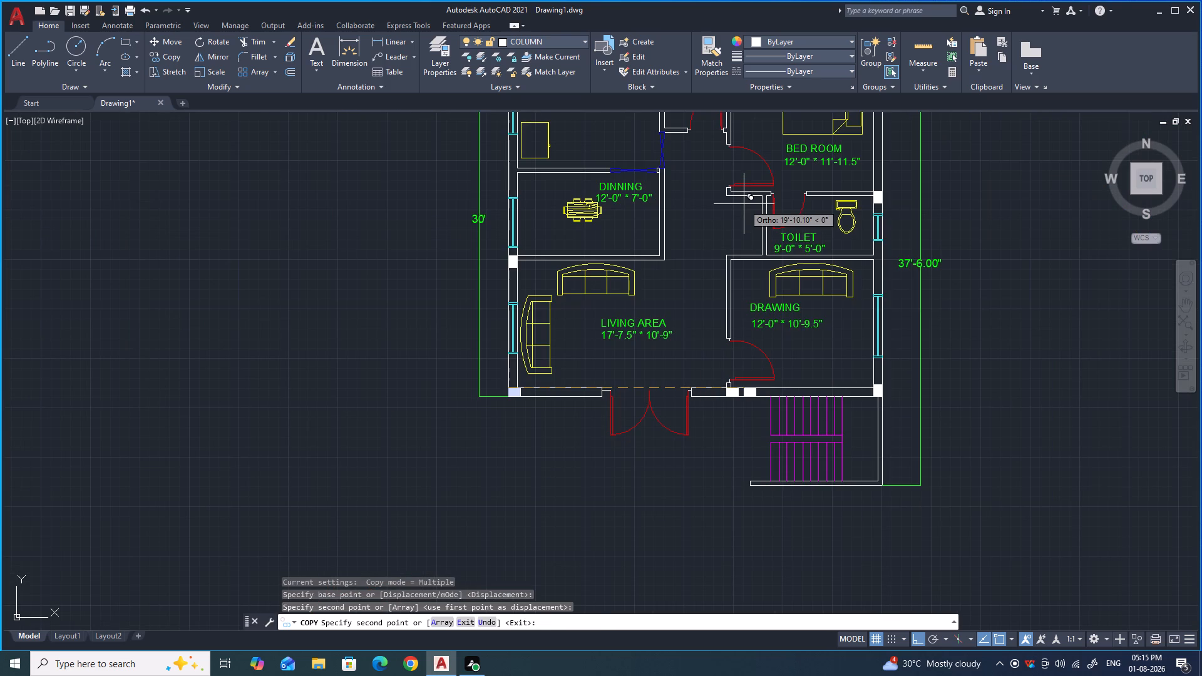
{"action": "key", "text": "F8"}
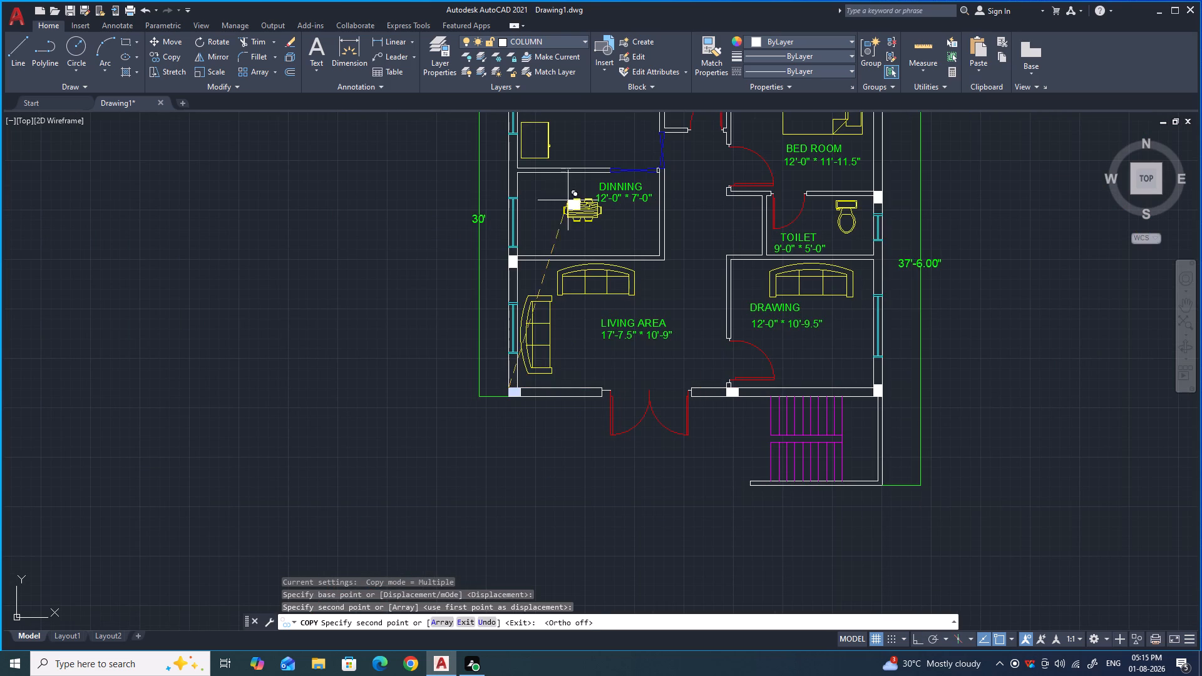
{"action": "scroll", "coordinate": [726, 255], "scroll_direction": "up", "scroll_amount": 3}
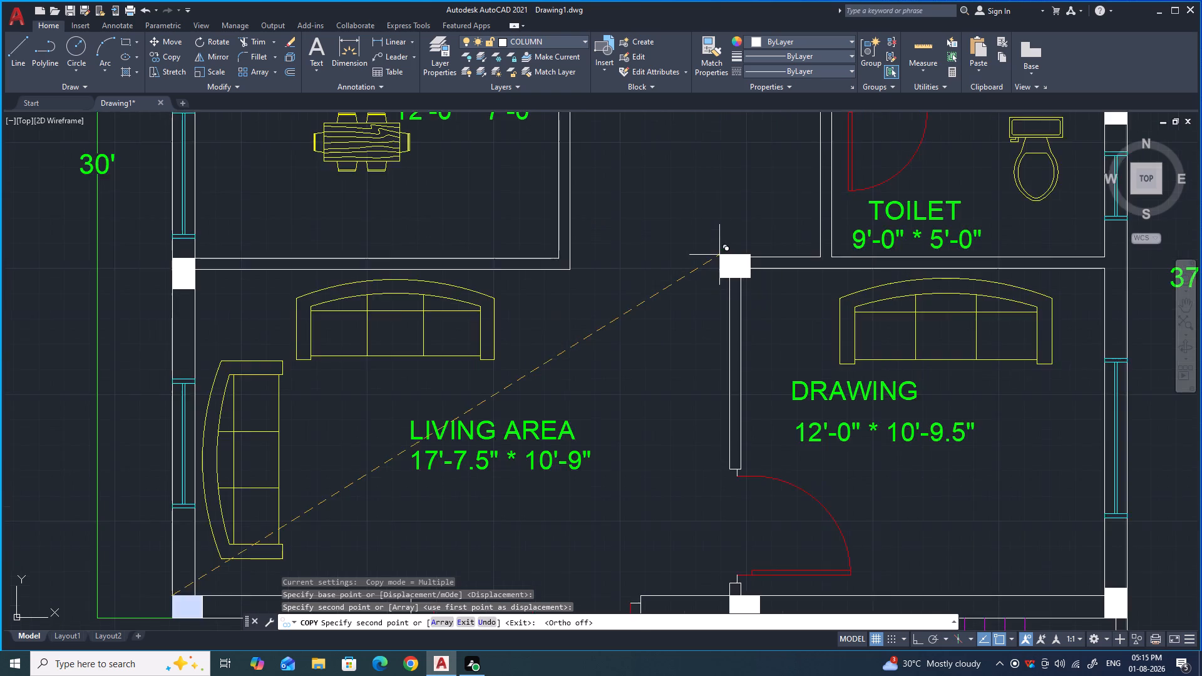
{"action": "scroll", "coordinate": [719, 255], "scroll_direction": "up", "scroll_amount": 4}
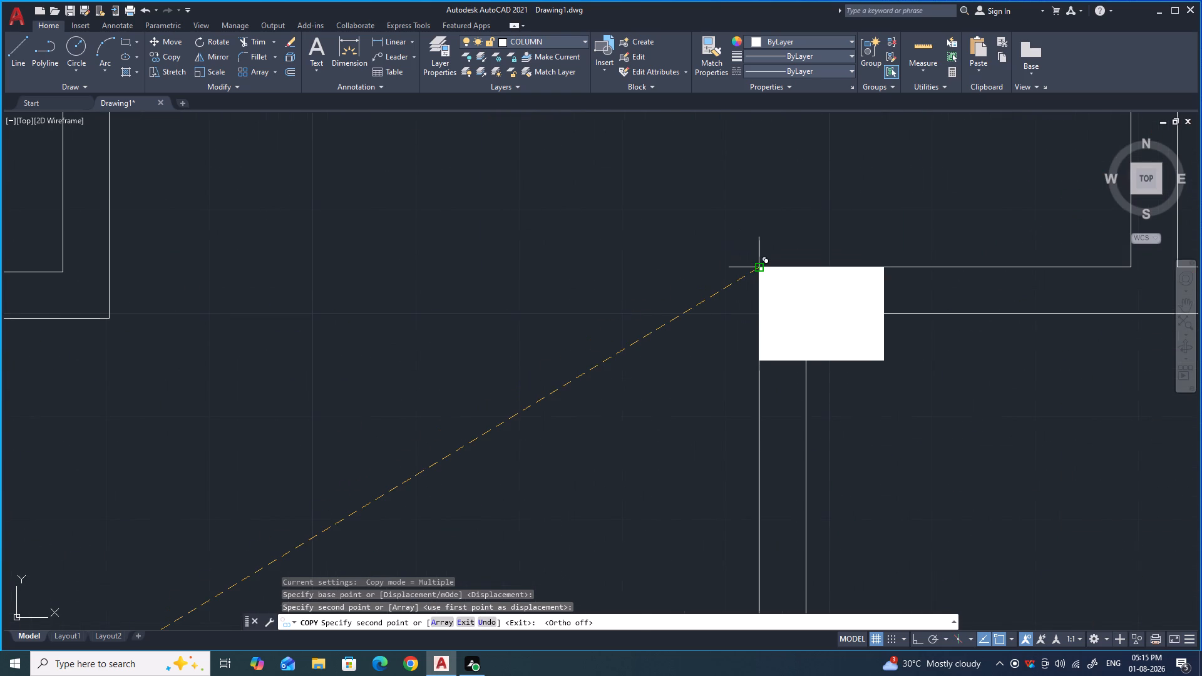
{"action": "left_click", "coordinate": [758, 265]}
{"action": "scroll", "coordinate": [592, 230], "scroll_direction": "down", "scroll_amount": 2}
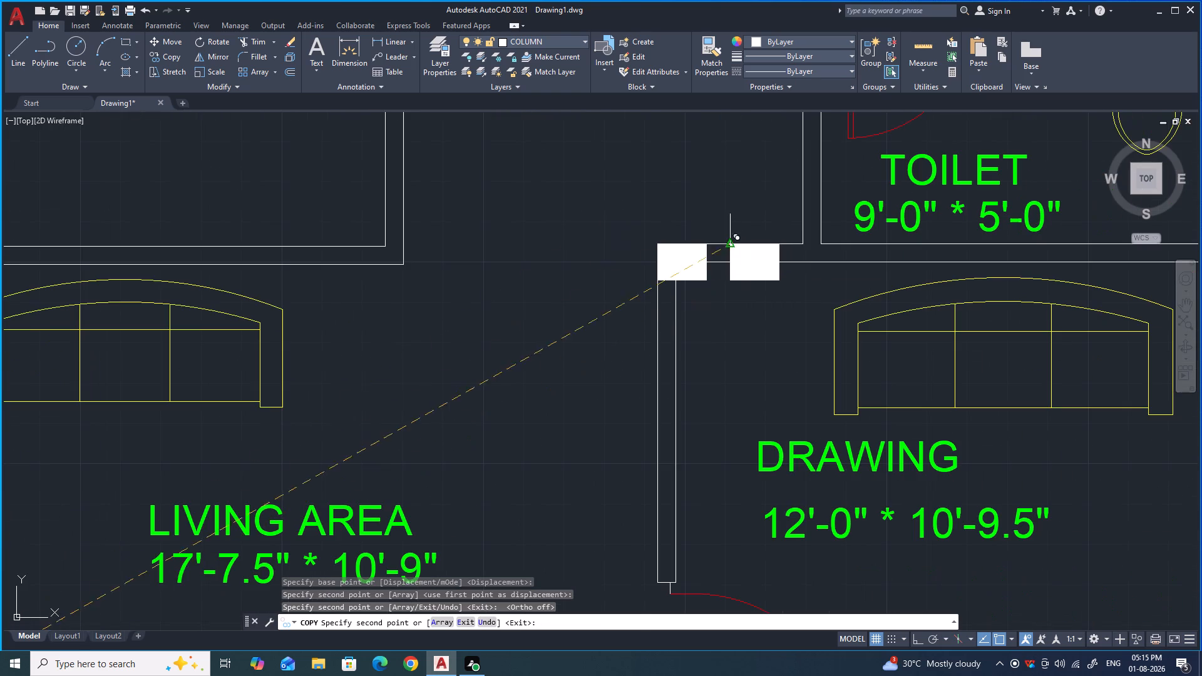
{"action": "scroll", "coordinate": [573, 228], "scroll_direction": "down", "scroll_amount": 2}
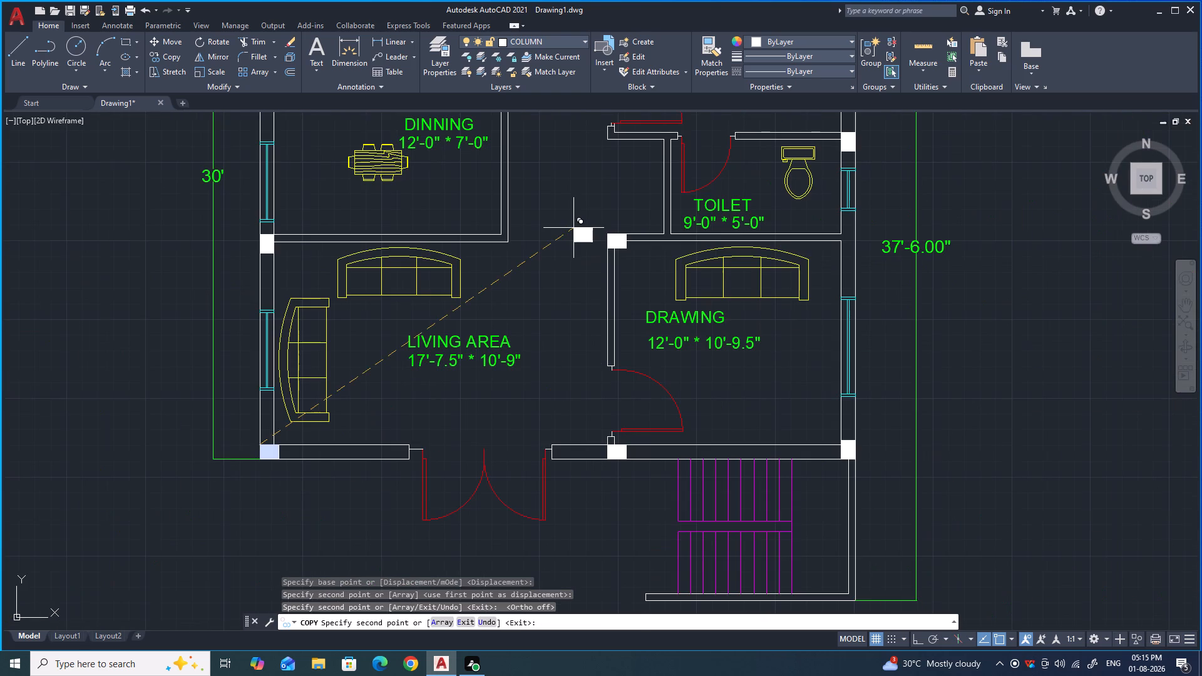
{"action": "key", "text": "Escape"}
Move the right outer wall column from the bedroom–toilet wall junction down to the toilet–drawing room wall junction.
{"action": "scroll", "coordinate": [594, 264], "scroll_direction": "down", "scroll_amount": 3}
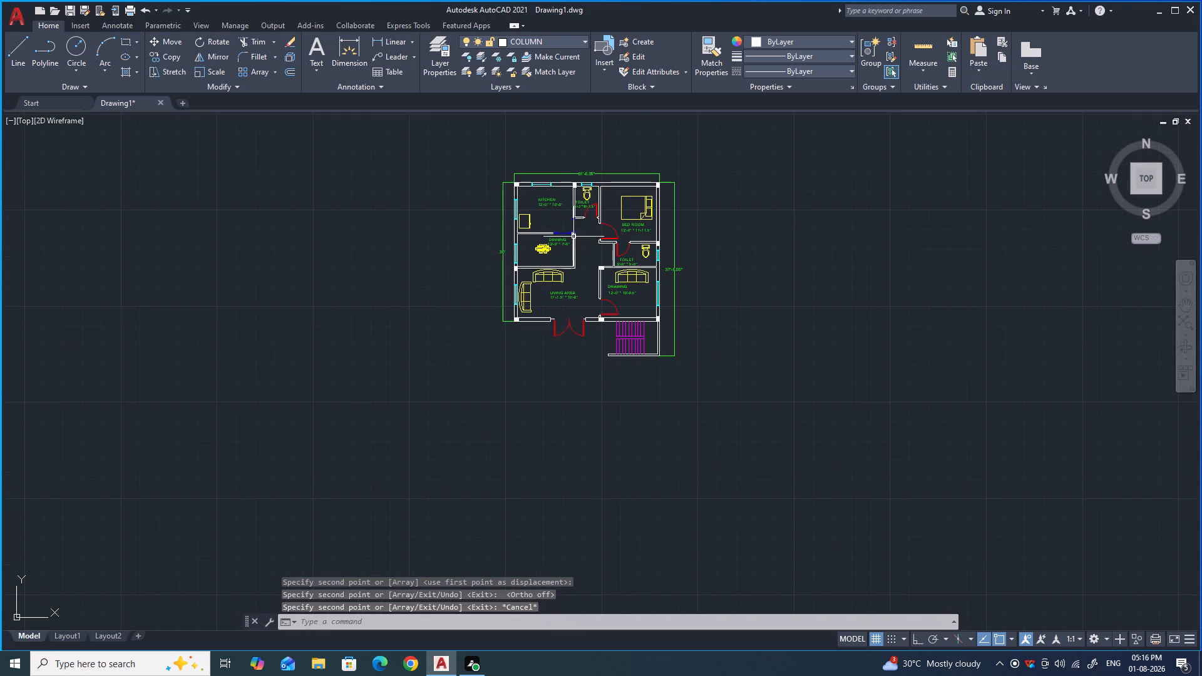
{"action": "scroll", "coordinate": [549, 174], "scroll_direction": "up", "scroll_amount": 2}
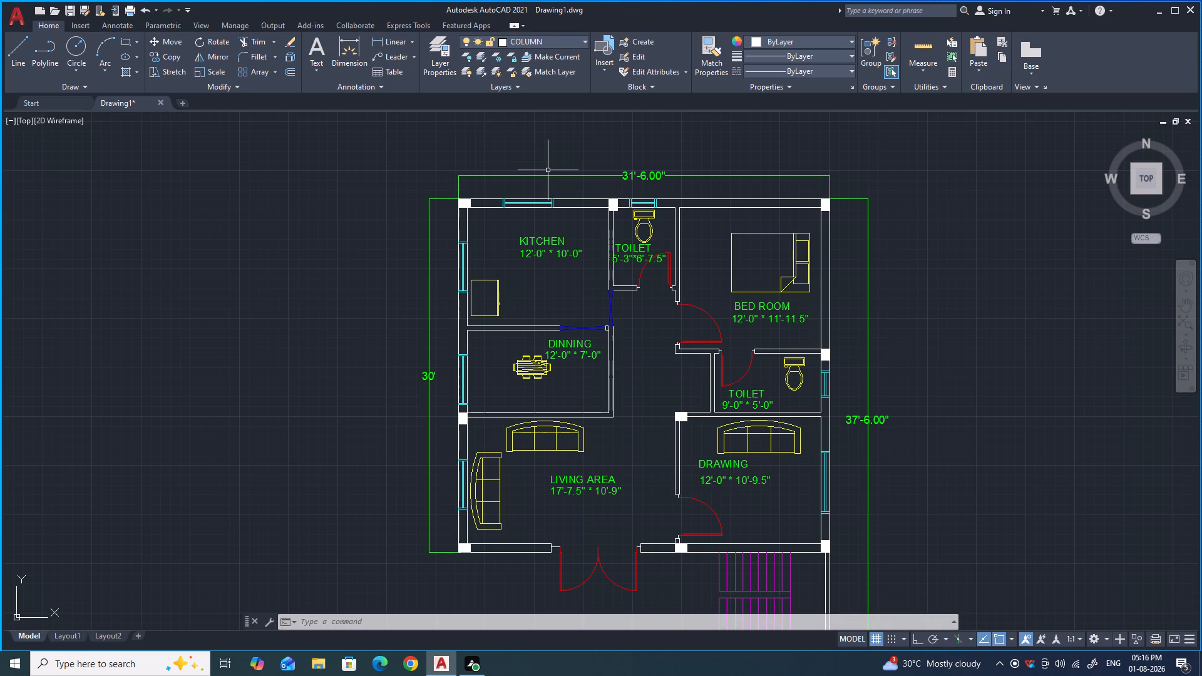
{"action": "scroll", "coordinate": [823, 362], "scroll_direction": "up", "scroll_amount": 4}
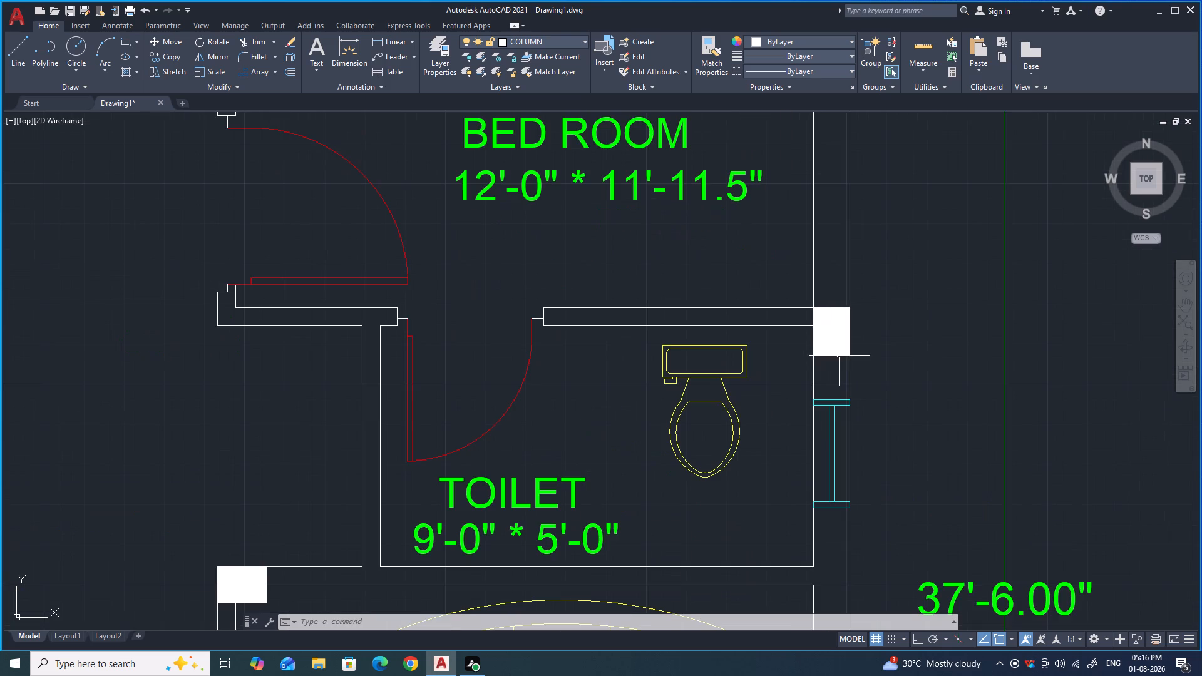
{"action": "left_click", "coordinate": [838, 369]}
{"action": "left_click", "coordinate": [830, 298]}
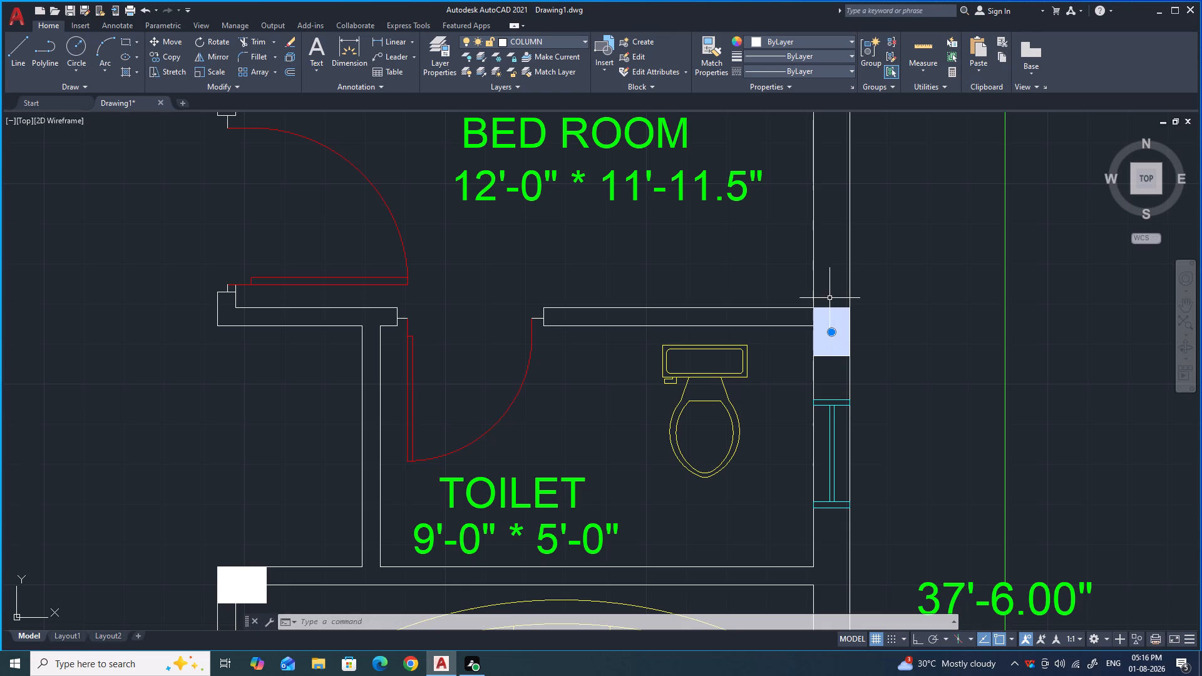
{"action": "key", "text": "m"}
{"action": "key", "text": "Return"}
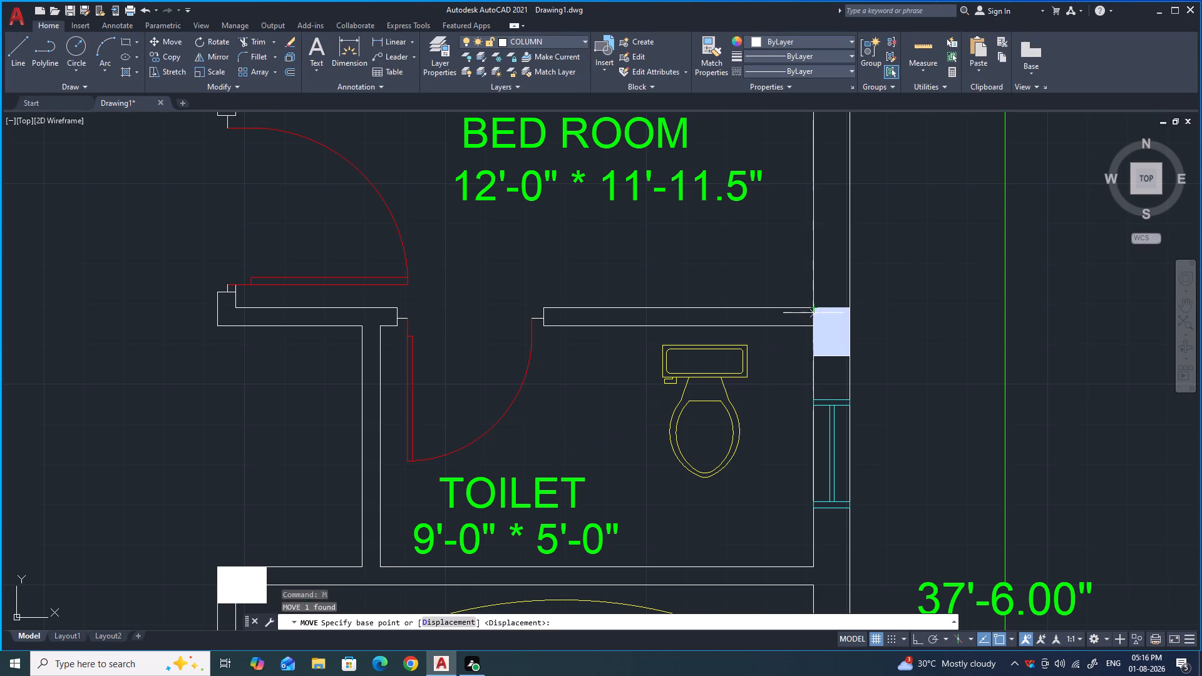
{"action": "left_click", "coordinate": [814, 310]}
{"action": "scroll", "coordinate": [814, 287], "scroll_direction": "down", "scroll_amount": 2}
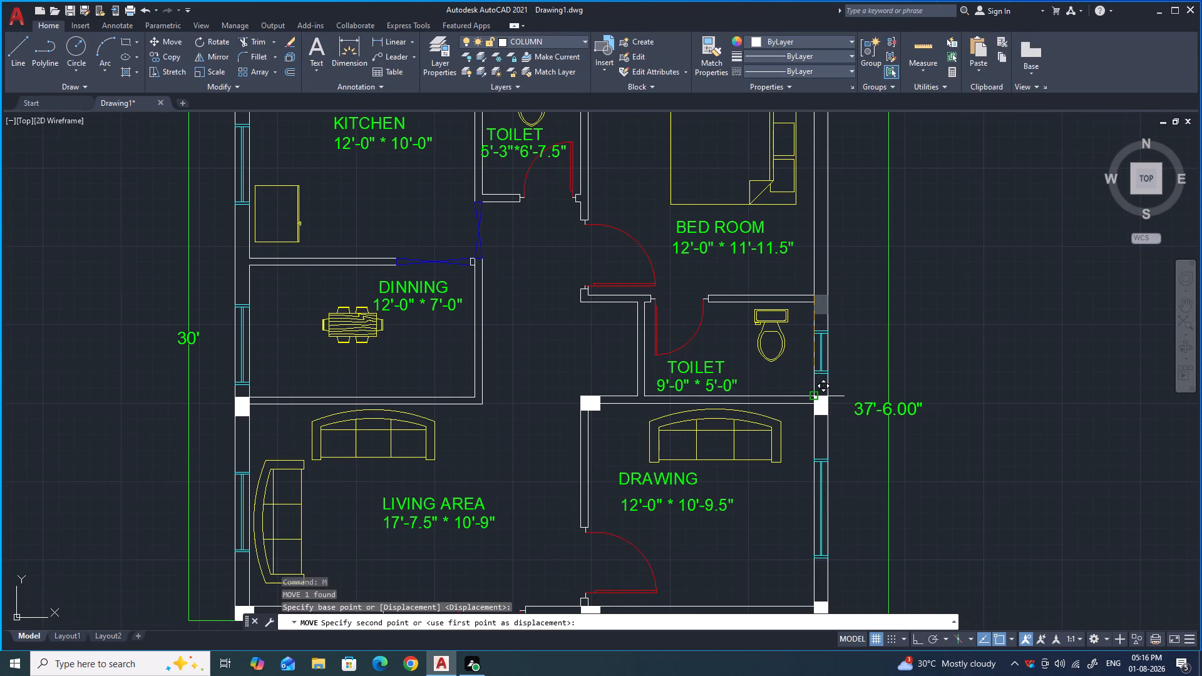
{"action": "scroll", "coordinate": [814, 399], "scroll_direction": "up", "scroll_amount": 3}
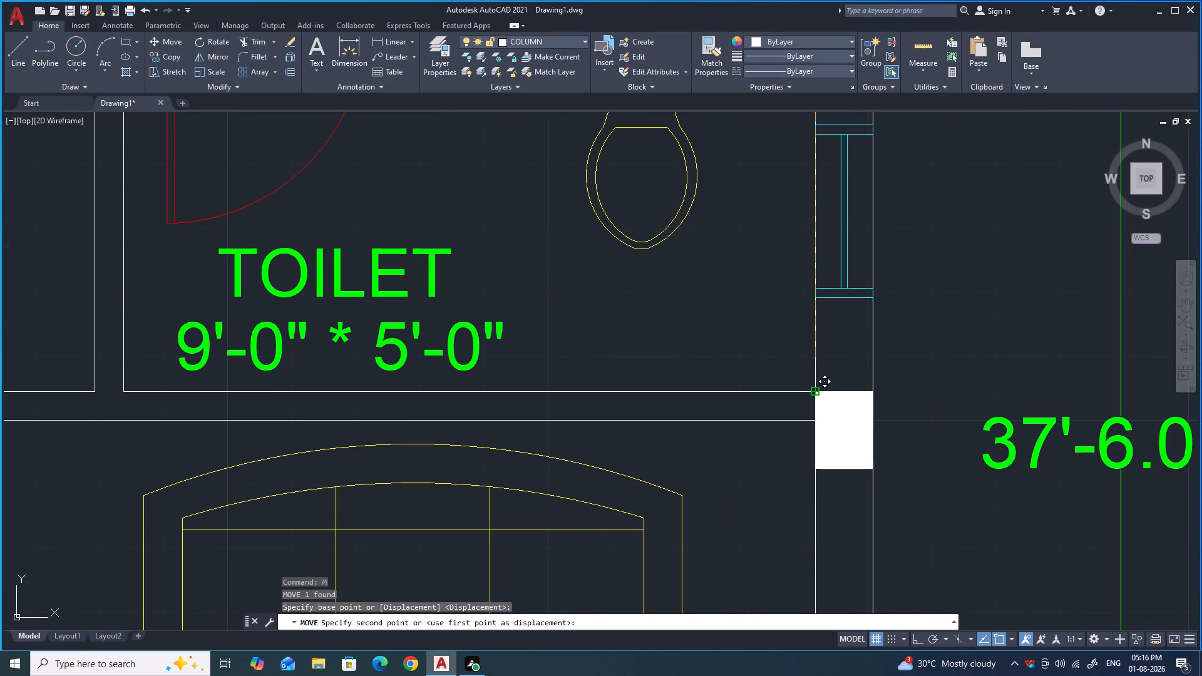
{"action": "left_click", "coordinate": [814, 393]}
{"action": "key", "text": "Escape"}
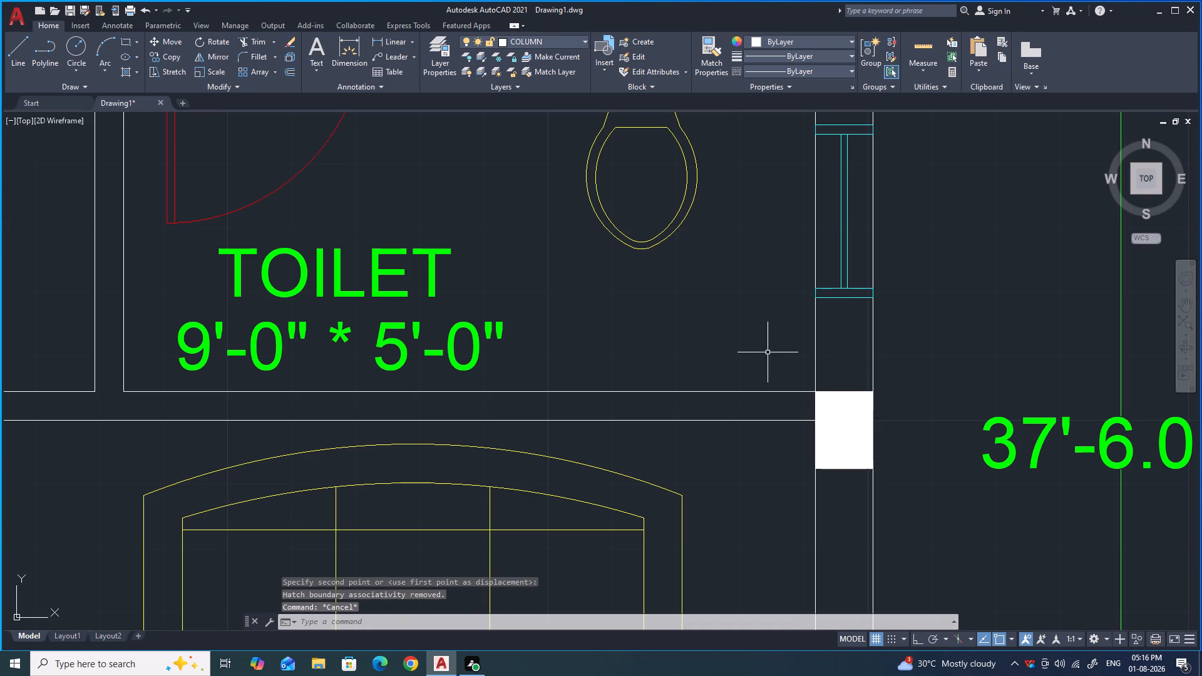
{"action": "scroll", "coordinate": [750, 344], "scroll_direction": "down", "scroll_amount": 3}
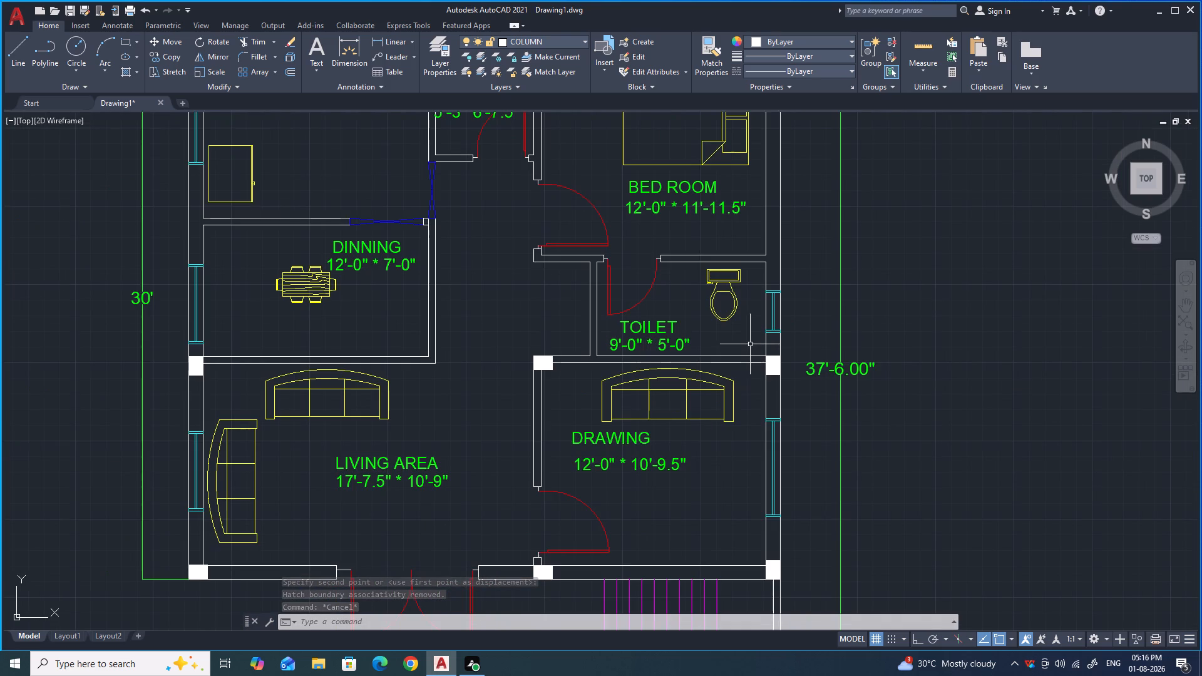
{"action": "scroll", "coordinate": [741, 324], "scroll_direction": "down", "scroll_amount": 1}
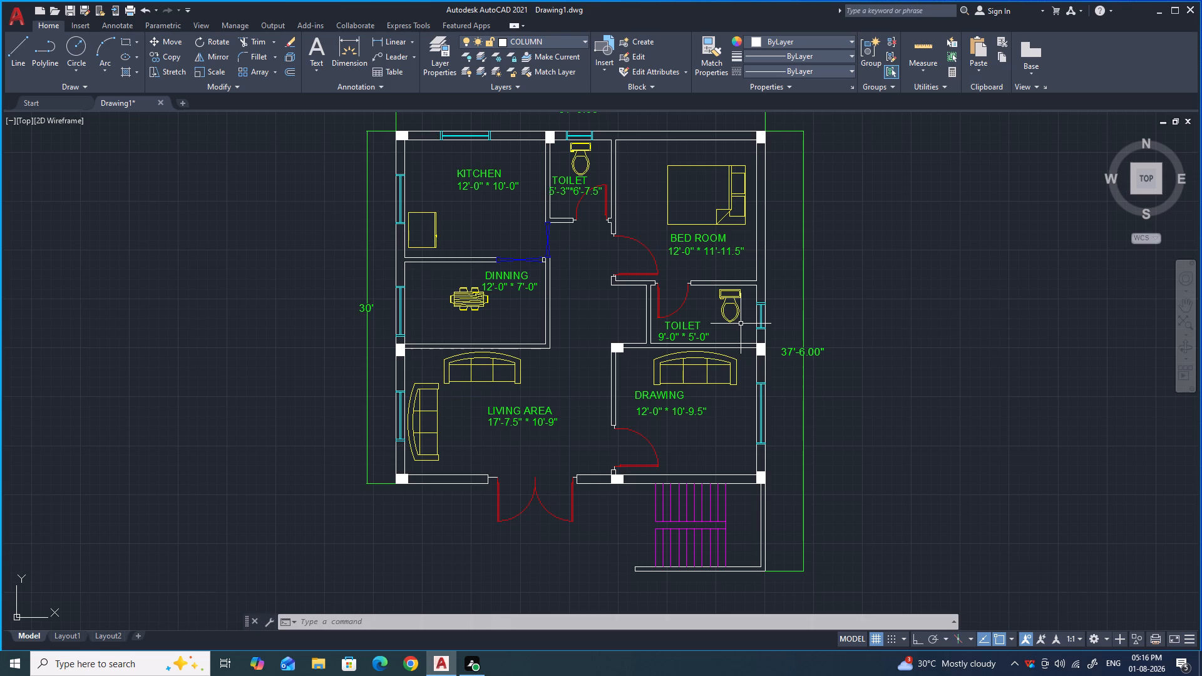
Save the drawing to the Desktop under the file name GROUND FLOOR PLAN MM.
{"action": "scroll", "coordinate": [683, 339], "scroll_direction": "down", "scroll_amount": 1}
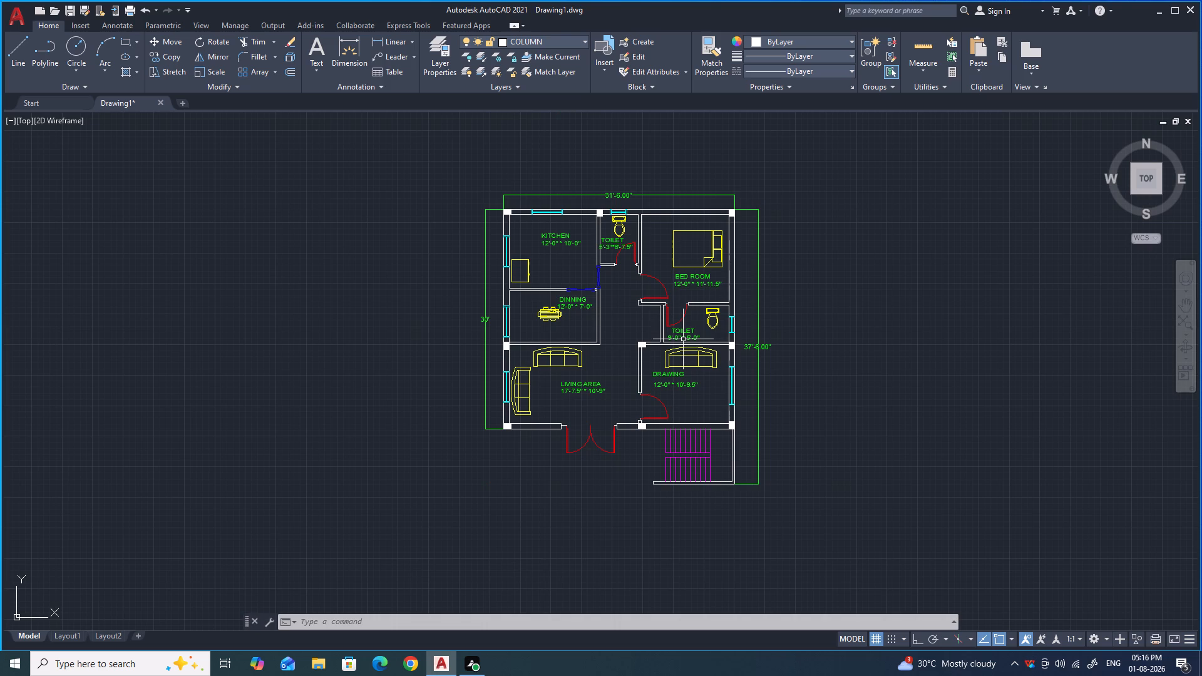
{"action": "key", "text": "ctrl+s"}
{"action": "key", "text": "shift+s"}
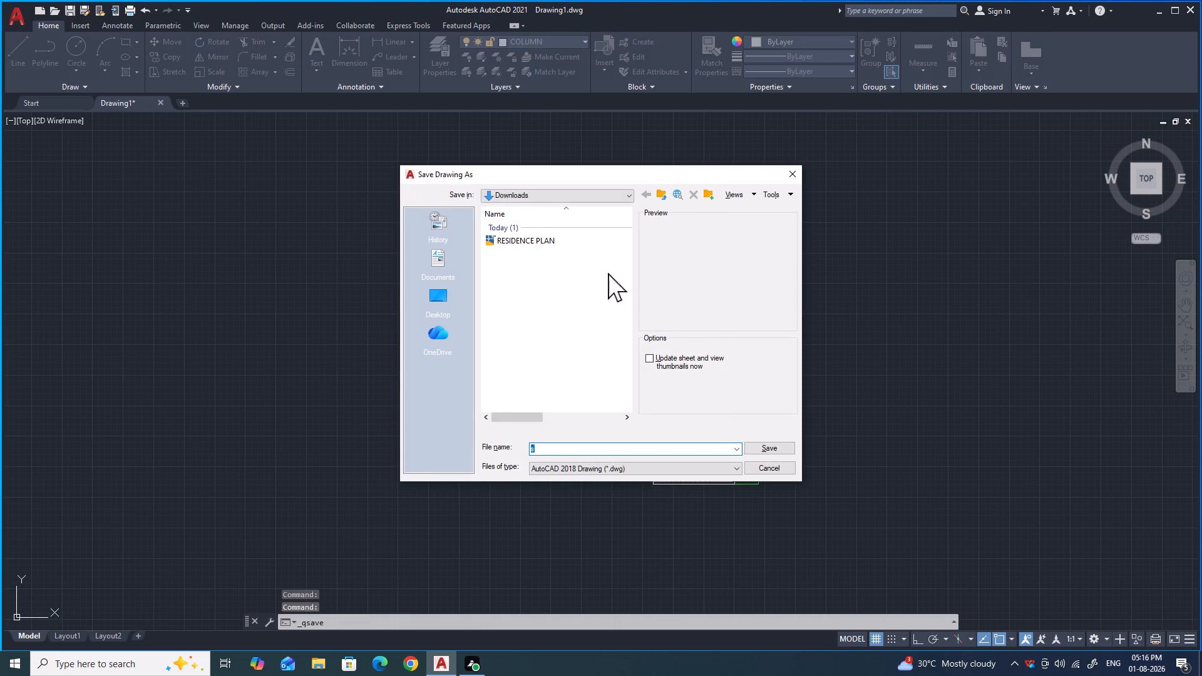
{"action": "left_click", "coordinate": [438, 298]}
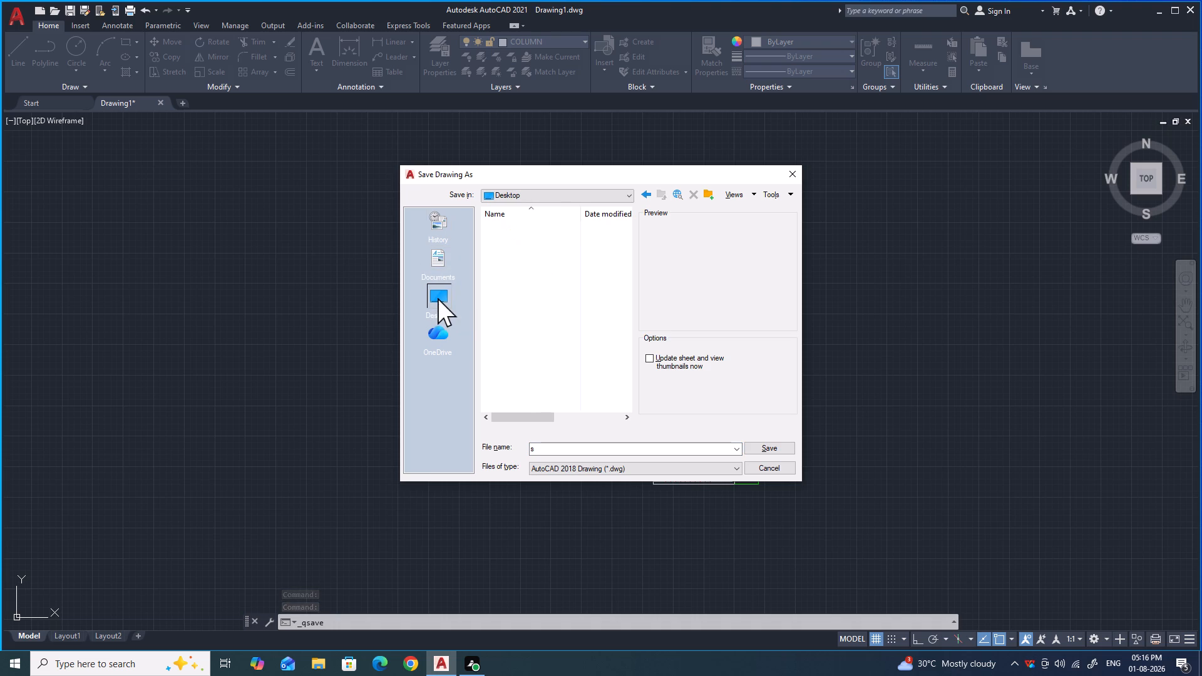
{"action": "left_click_drag", "start_coordinate": [556, 451], "coordinate": [483, 454]}
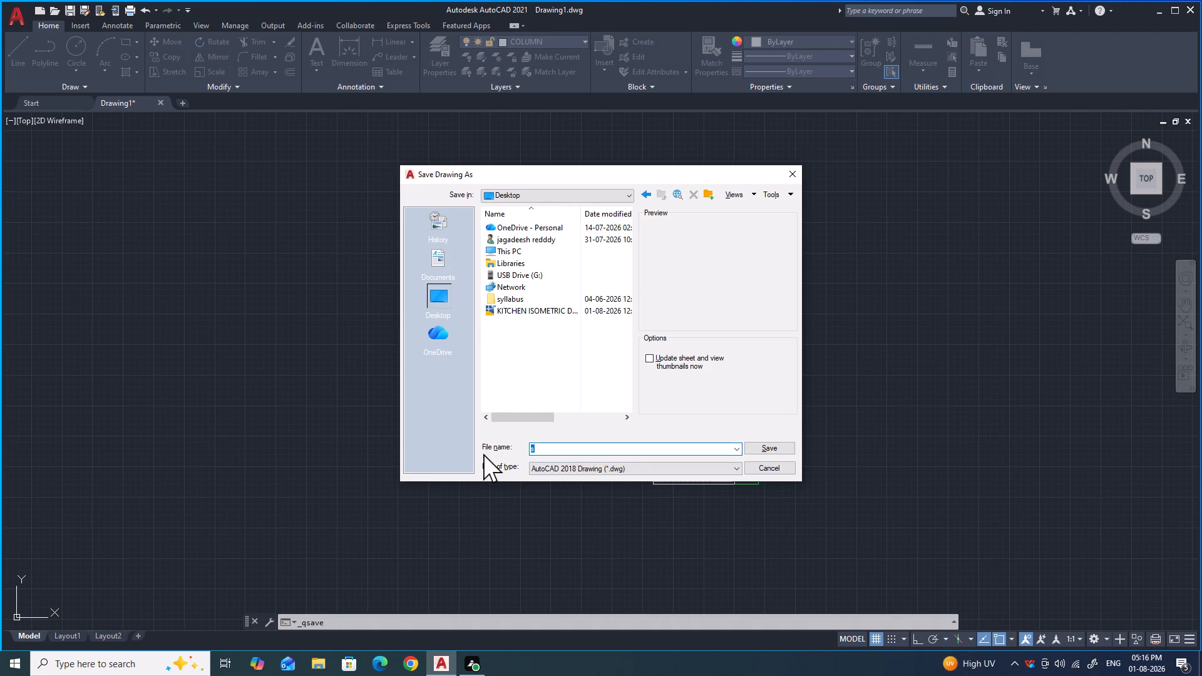
{"action": "type", "text": "GR"}
{"action": "type", "text": "OUND"}
{"action": "key", "text": "space"}
{"action": "type", "text": "FLOOR"}
{"action": "key", "text": "space"}
{"action": "type", "text": "PLAN"}
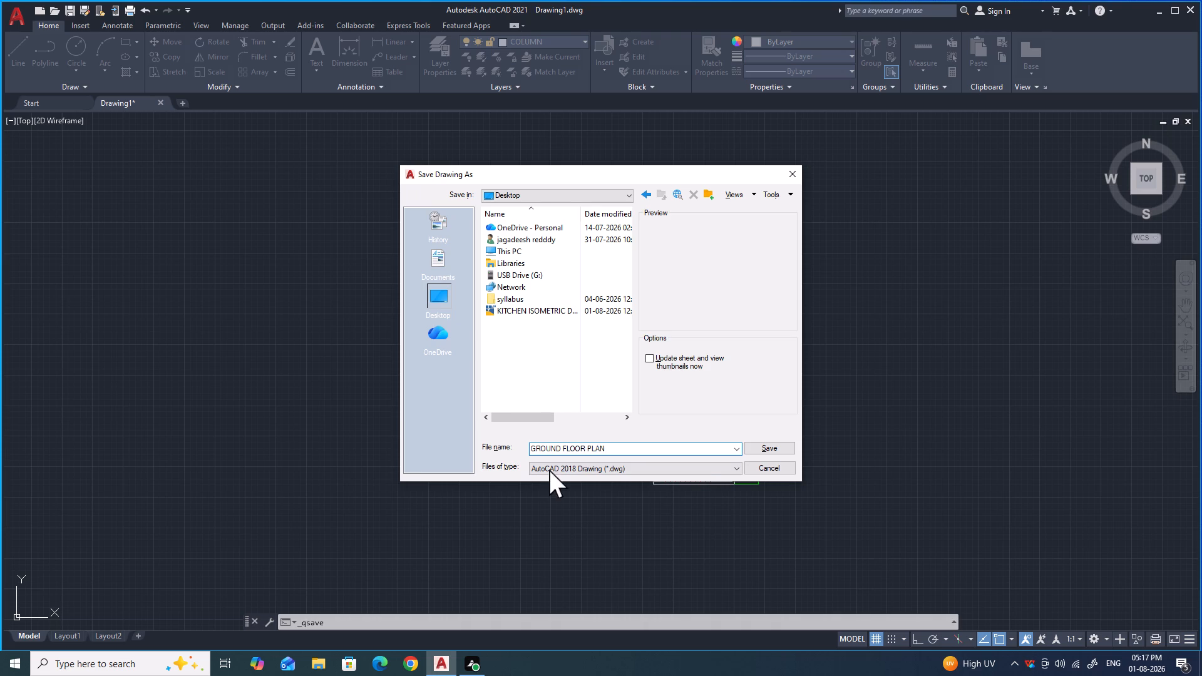
{"action": "key", "text": "space"}
{"action": "type", "text": "MM"}
{"action": "left_click", "coordinate": [768, 447]}
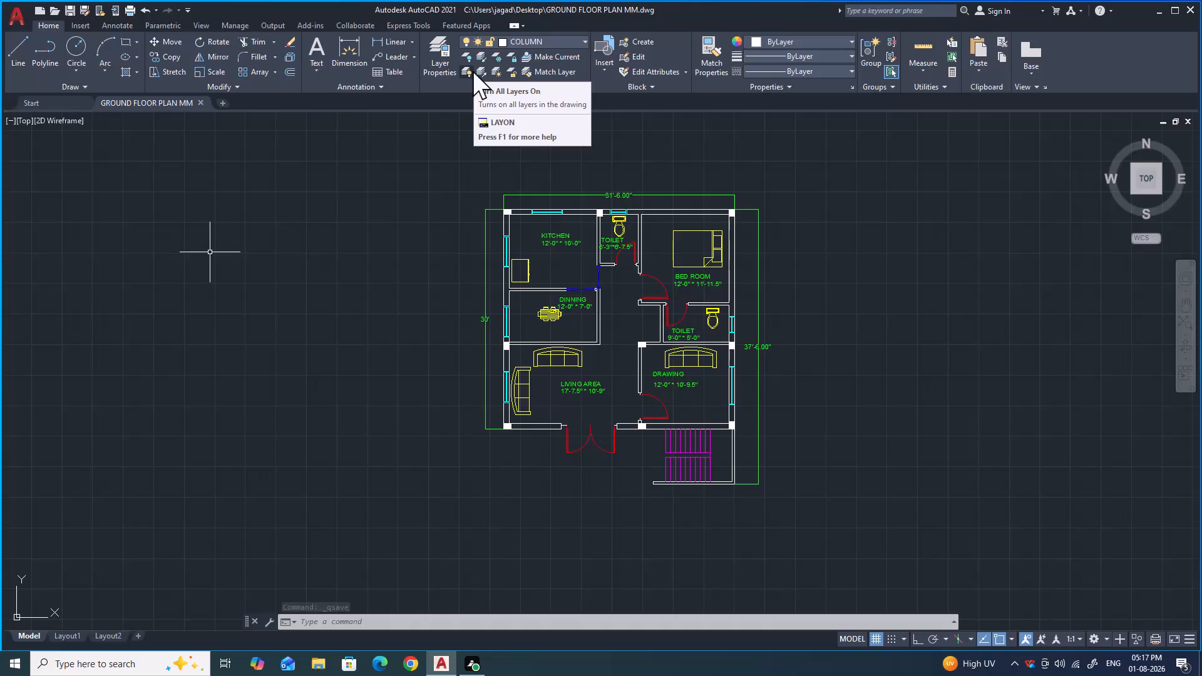
Set up a plot to DWG To PDF.pc3 with a window area enclosing the whole floor plan and its dimensions, and apply it to the layout.
{"action": "scroll", "coordinate": [444, 216], "scroll_direction": "down", "scroll_amount": 1}
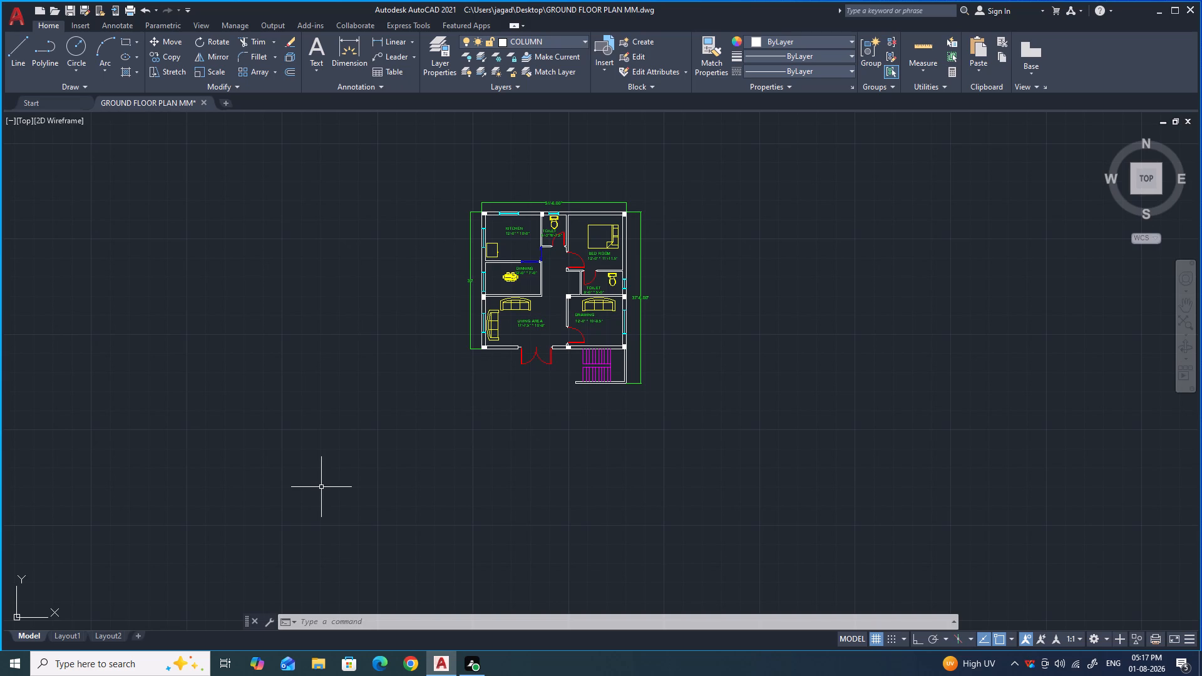
{"action": "scroll", "coordinate": [379, 274], "scroll_direction": "down", "scroll_amount": 1}
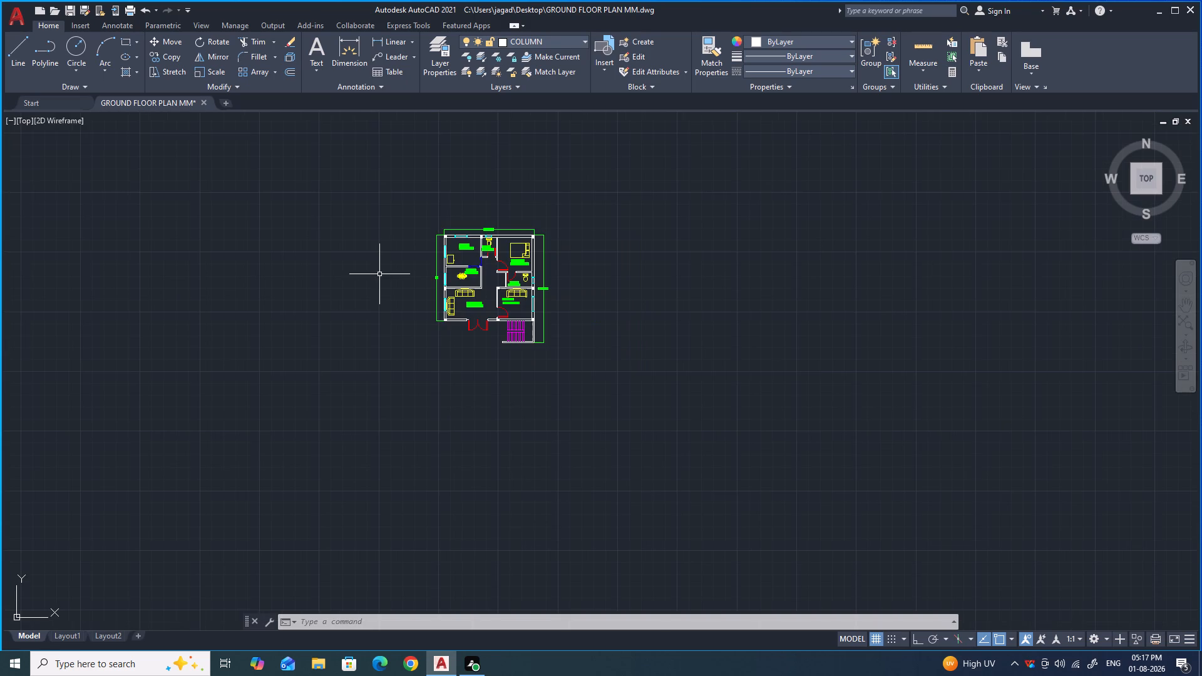
{"action": "scroll", "coordinate": [452, 224], "scroll_direction": "up", "scroll_amount": 1}
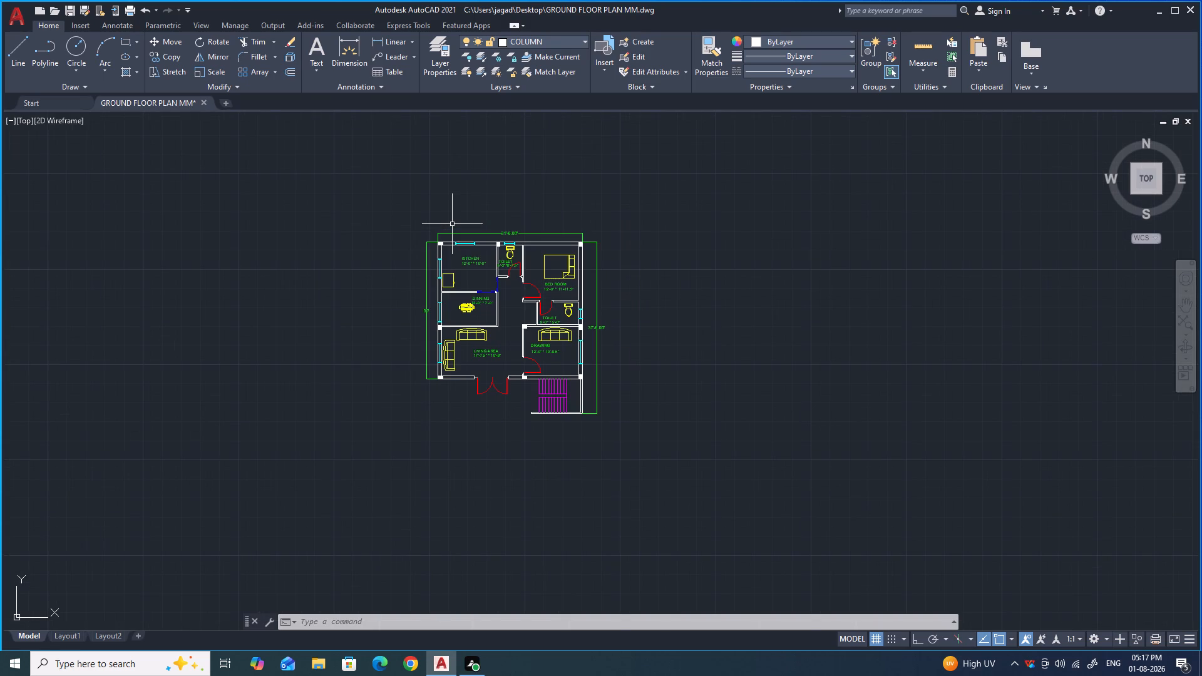
{"action": "key", "text": "ctrl+p"}
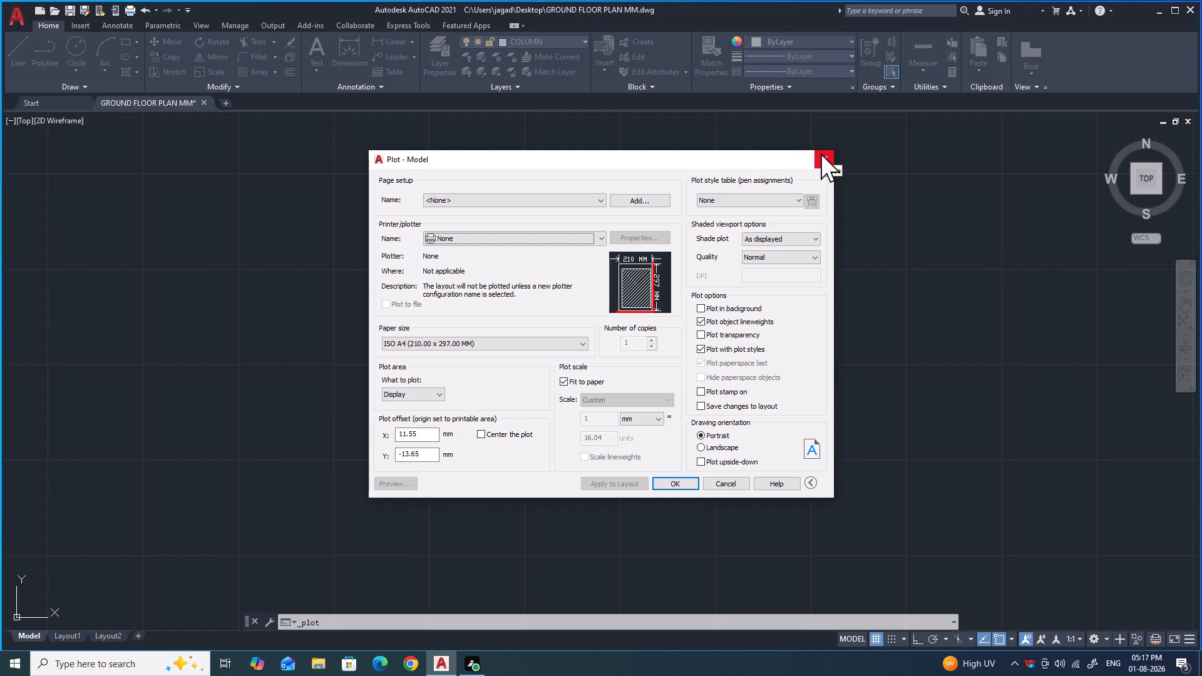
{"action": "left_click", "coordinate": [537, 233]}
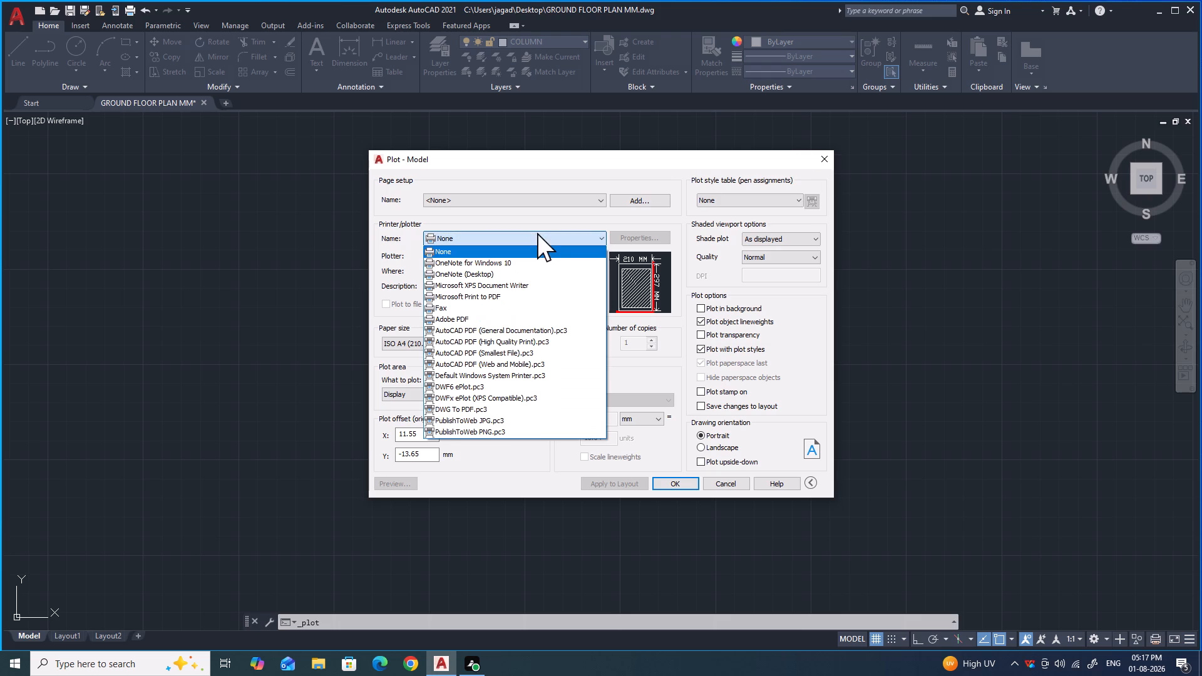
{"action": "left_click", "coordinate": [498, 411]}
{"action": "left_click", "coordinate": [419, 392]}
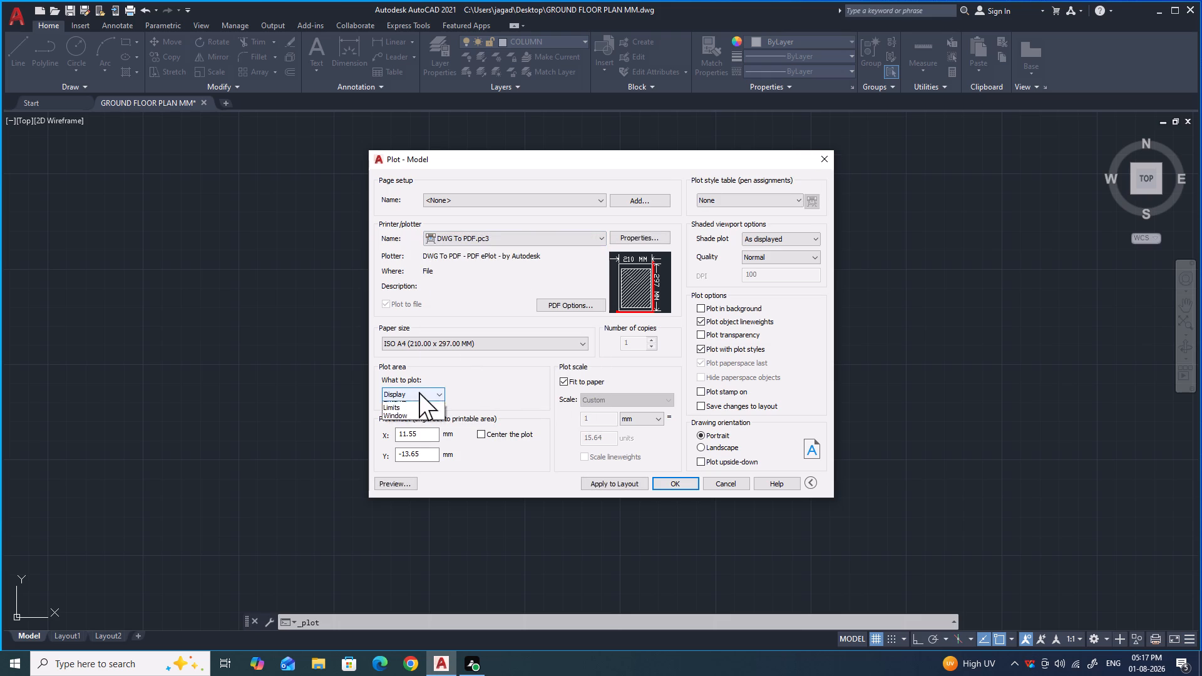
{"action": "left_click", "coordinate": [405, 429]}
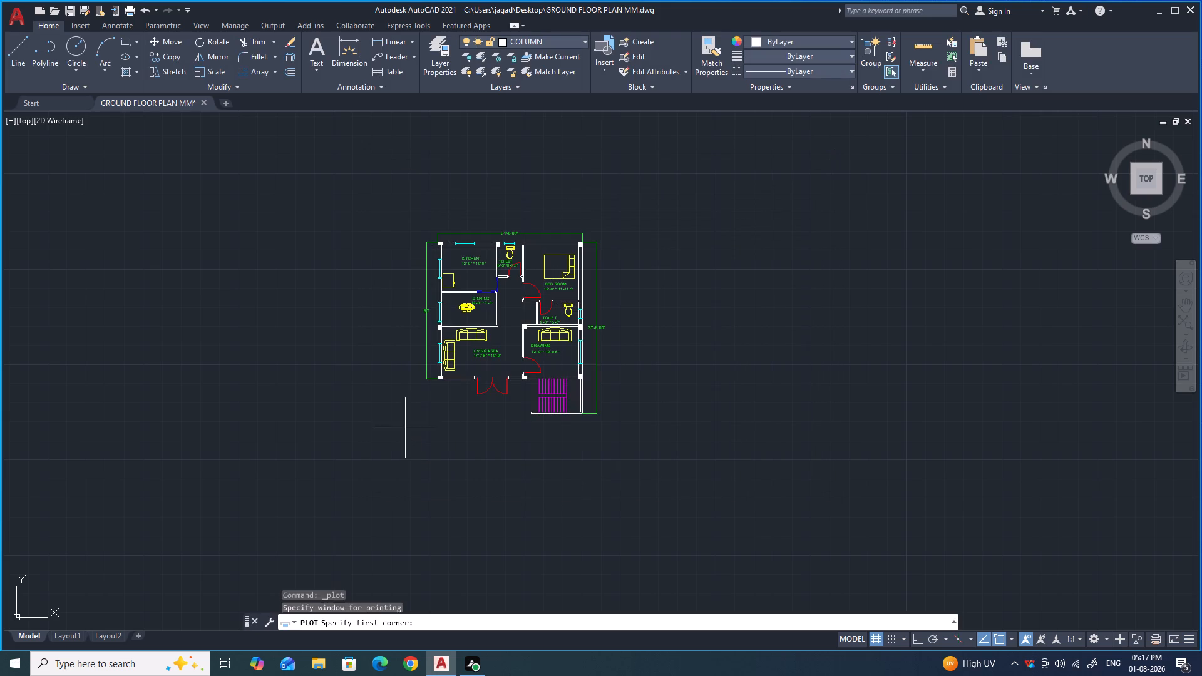
{"action": "left_click", "coordinate": [418, 226]}
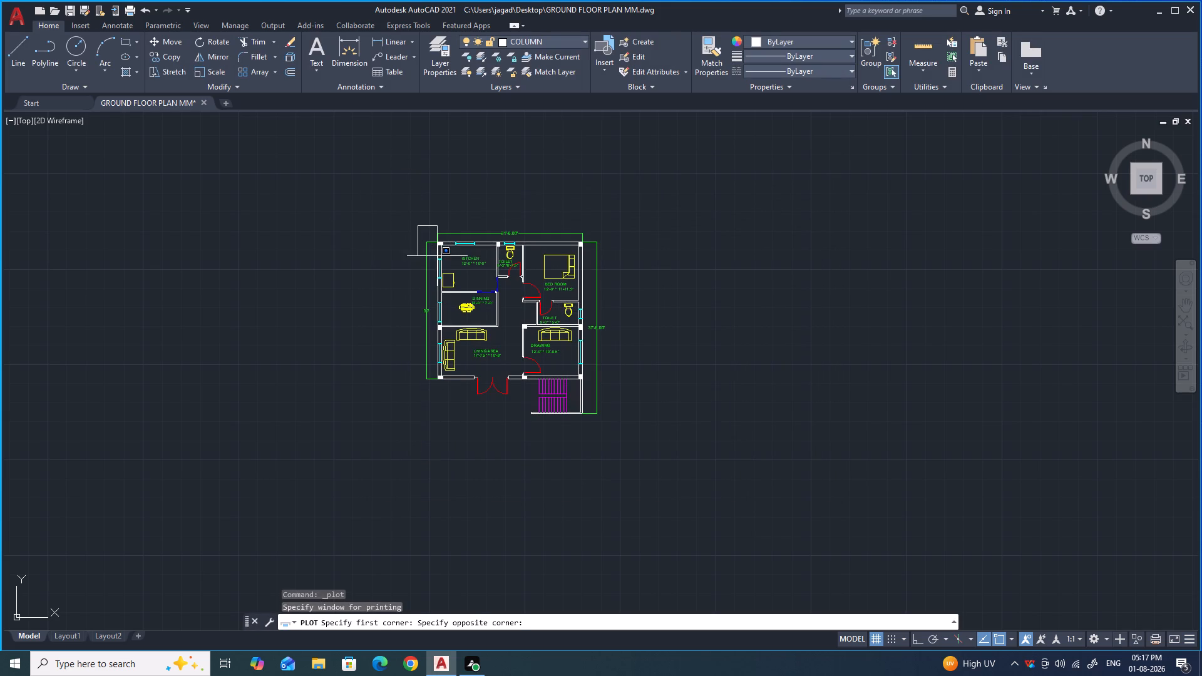
{"action": "left_click", "coordinate": [612, 426]}
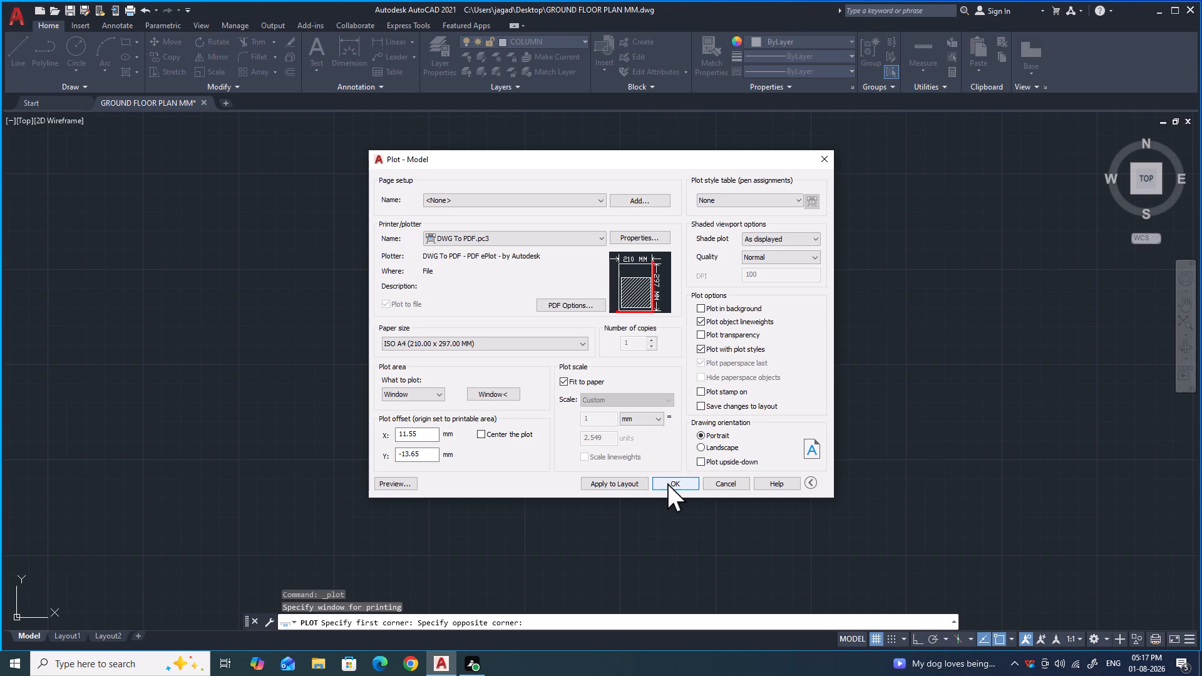
{"action": "left_click", "coordinate": [629, 482]}
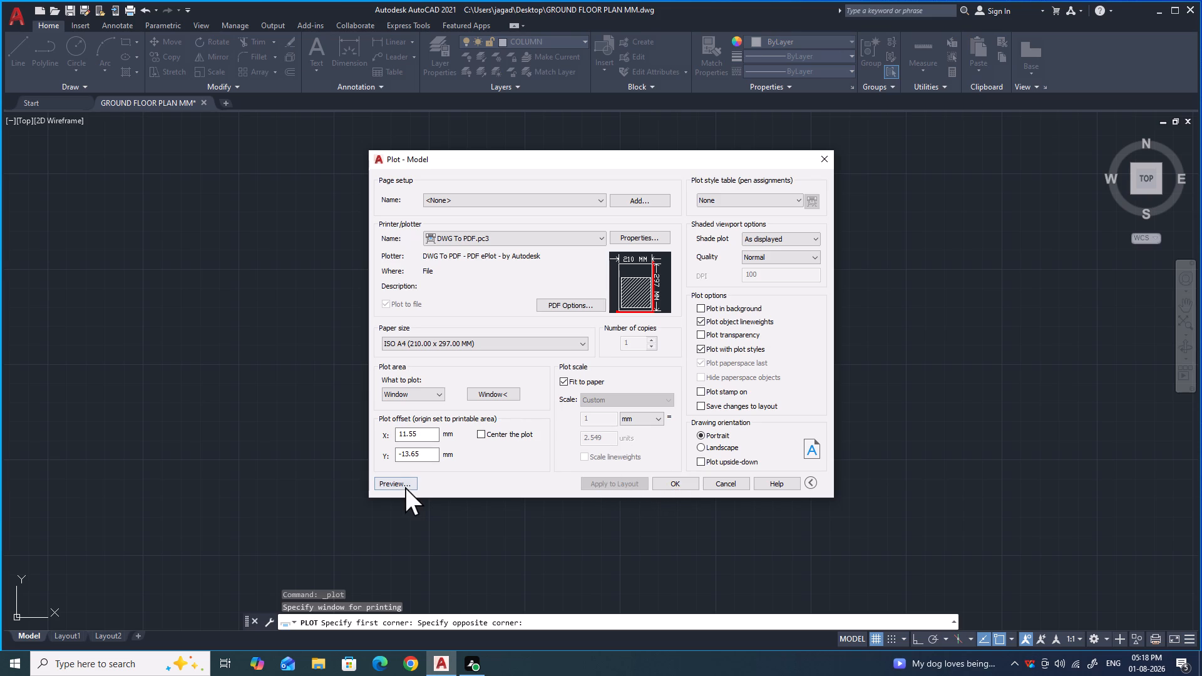
Preview the plot to examine how the floor plan and its dimensions fit on the sheet, and close the preview.
{"action": "left_click", "coordinate": [401, 481]}
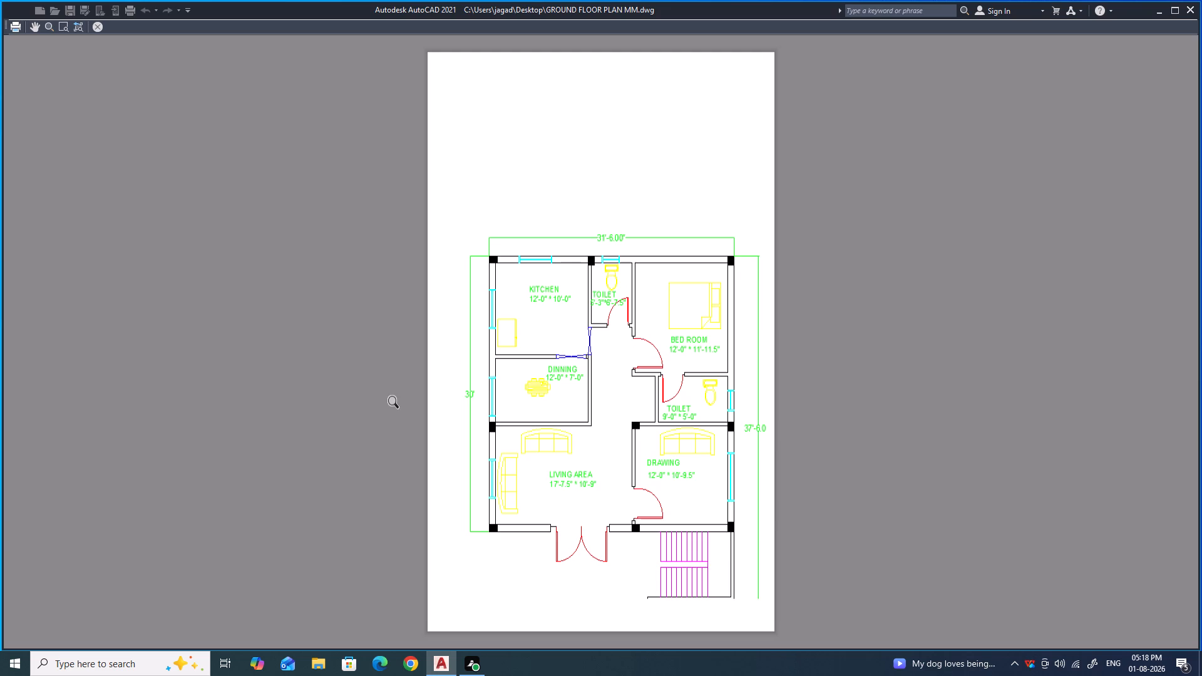
{"action": "scroll", "coordinate": [647, 388], "scroll_direction": "up", "scroll_amount": 1}
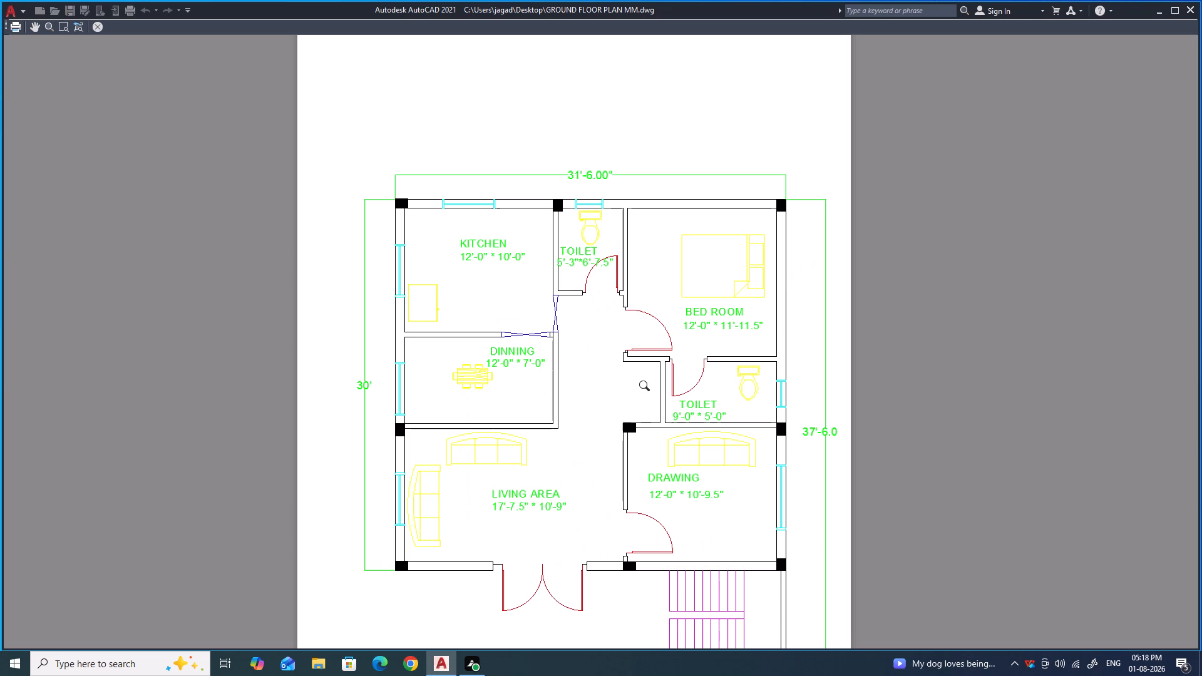
{"action": "scroll", "coordinate": [647, 388], "scroll_direction": "down", "scroll_amount": 1}
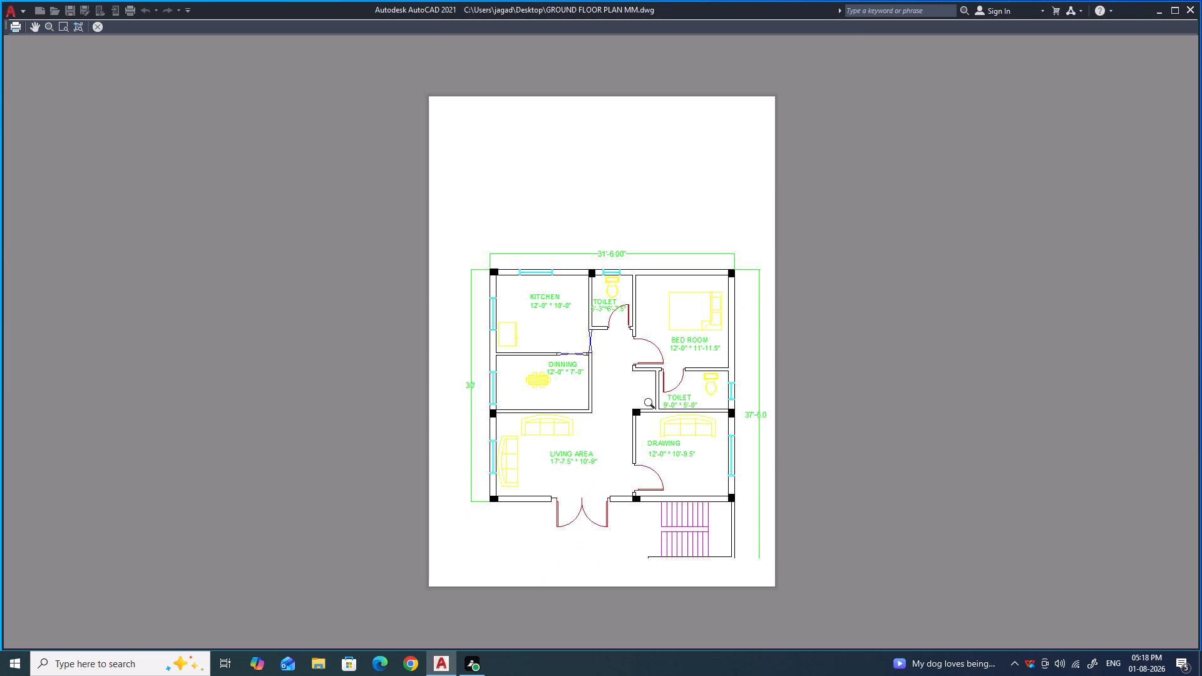
{"action": "scroll", "coordinate": [672, 458], "scroll_direction": "up", "scroll_amount": 1}
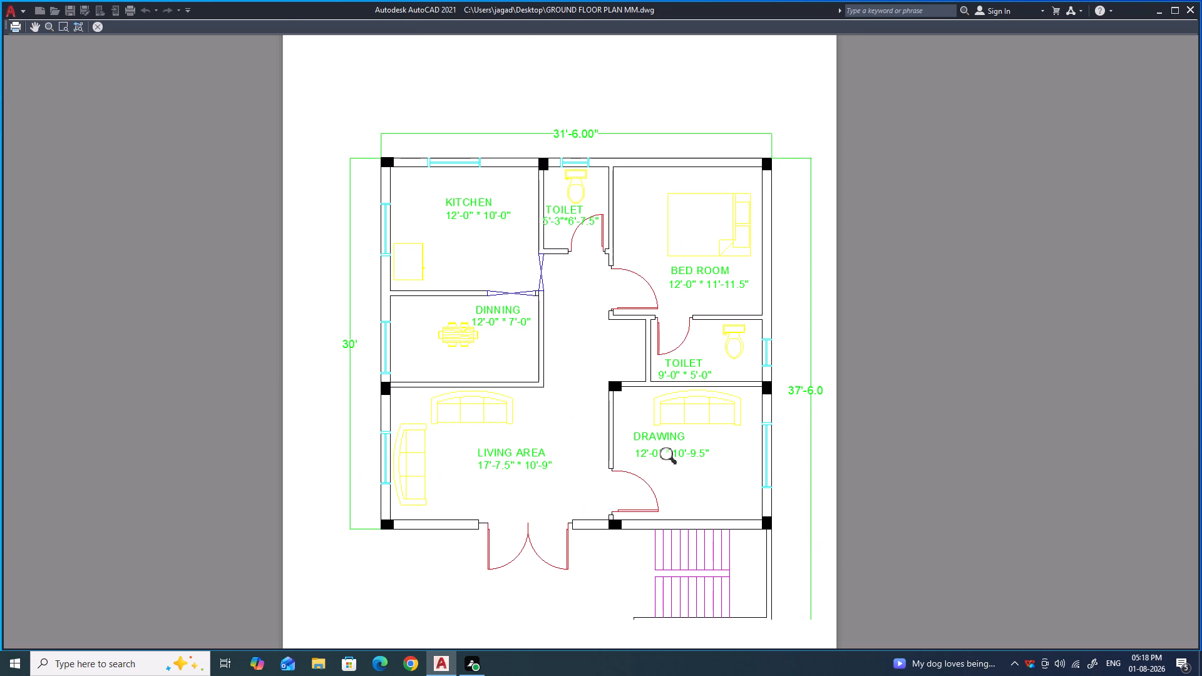
{"action": "scroll", "coordinate": [569, 345], "scroll_direction": "down", "scroll_amount": 1}
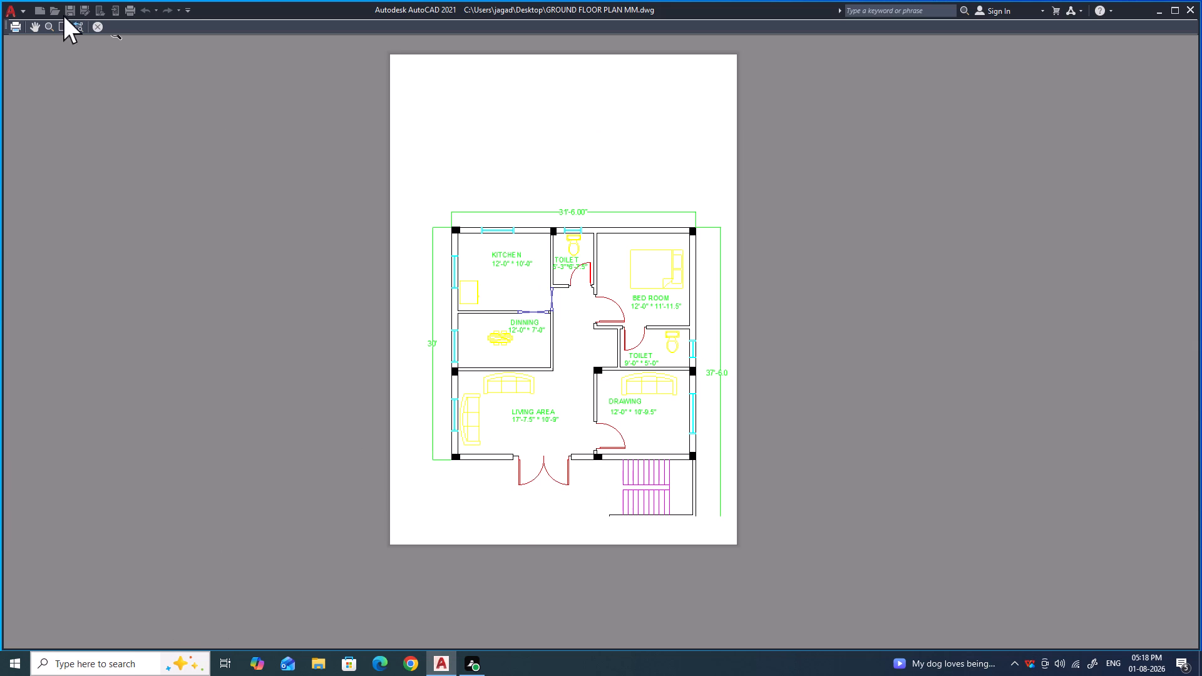
{"action": "left_click", "coordinate": [95, 24]}
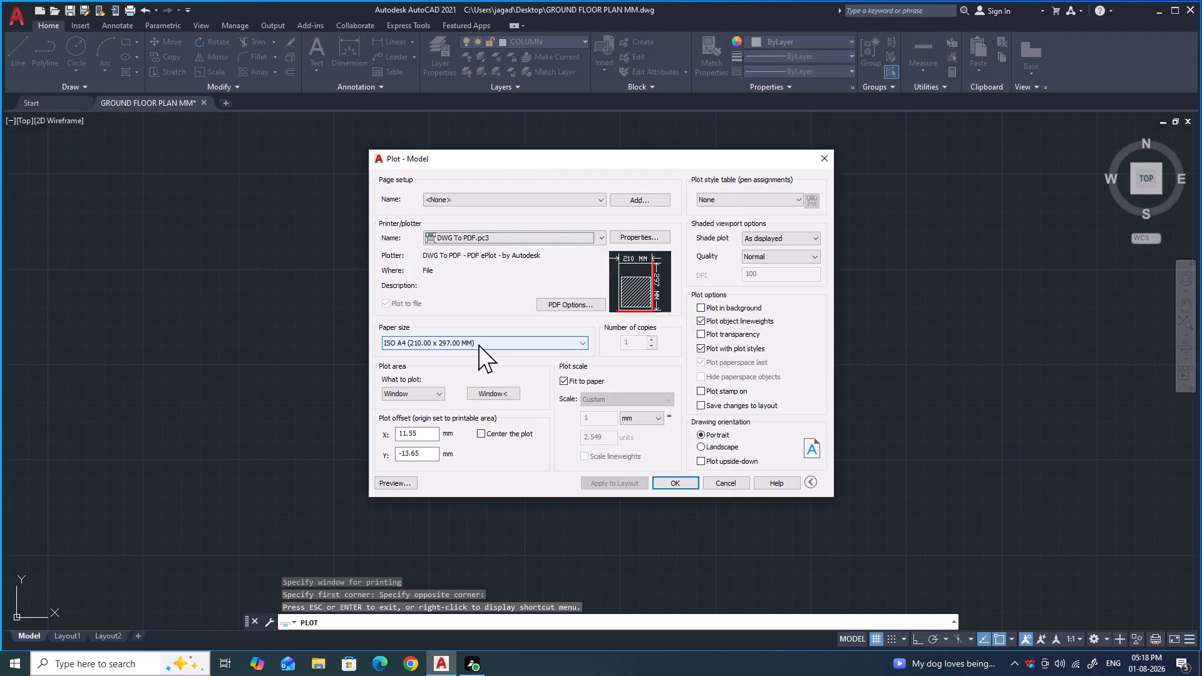
Set the plot paper size to ISO A4 (297.00 x 210.00 MM) and apply it to the layout.
{"action": "left_click", "coordinate": [478, 343]}
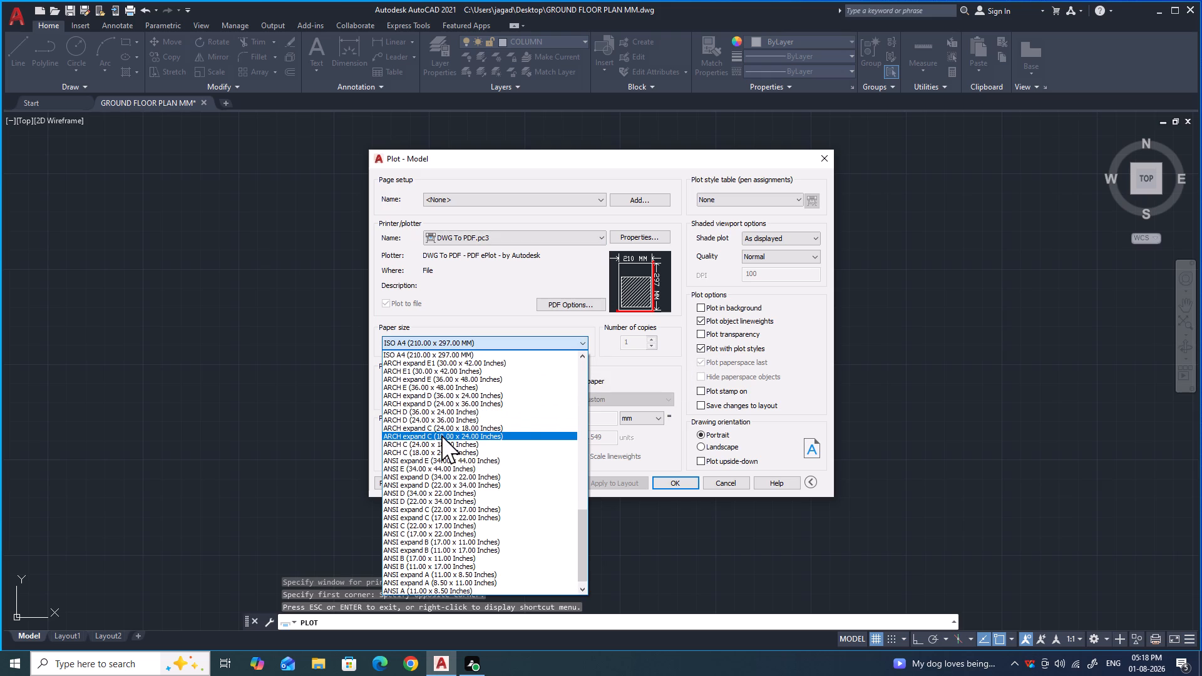
{"action": "scroll", "coordinate": [438, 397], "scroll_direction": "up", "scroll_amount": 5}
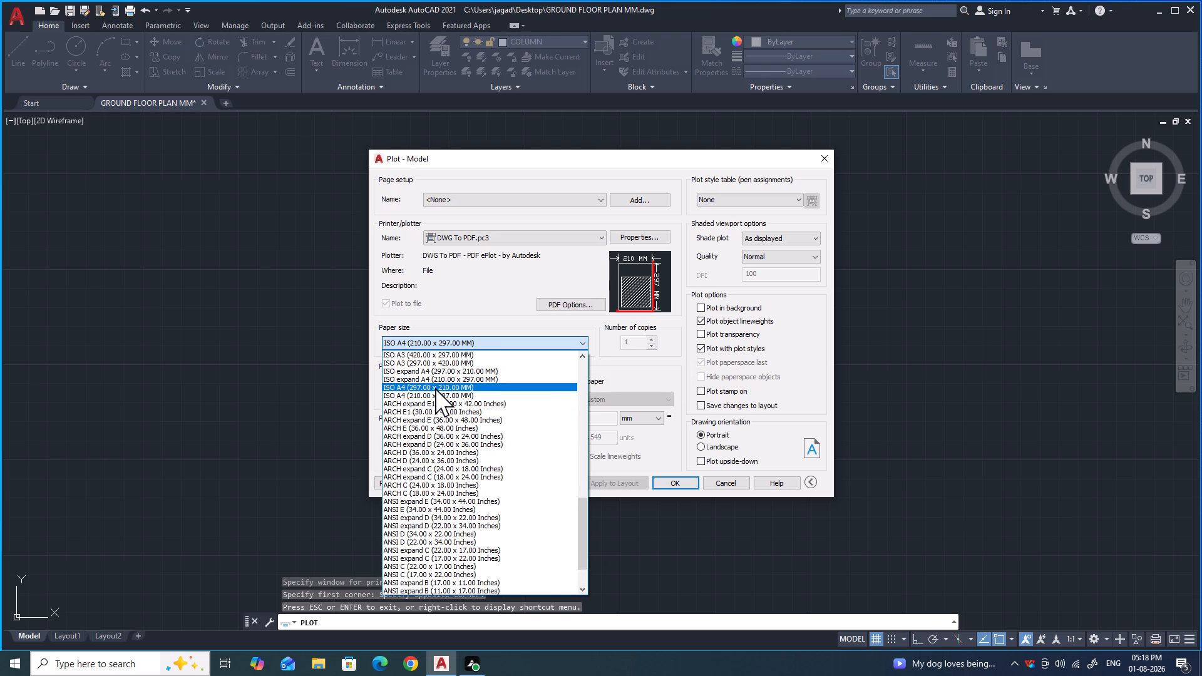
{"action": "left_click", "coordinate": [435, 388]}
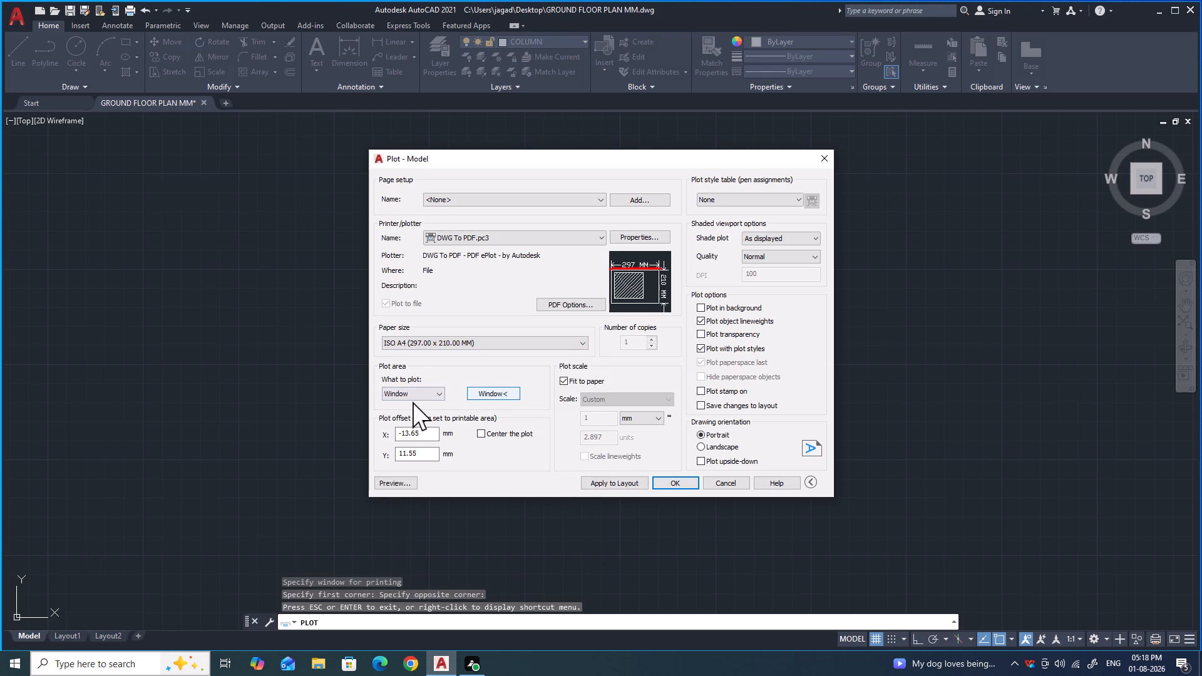
{"action": "left_click", "coordinate": [614, 481]}
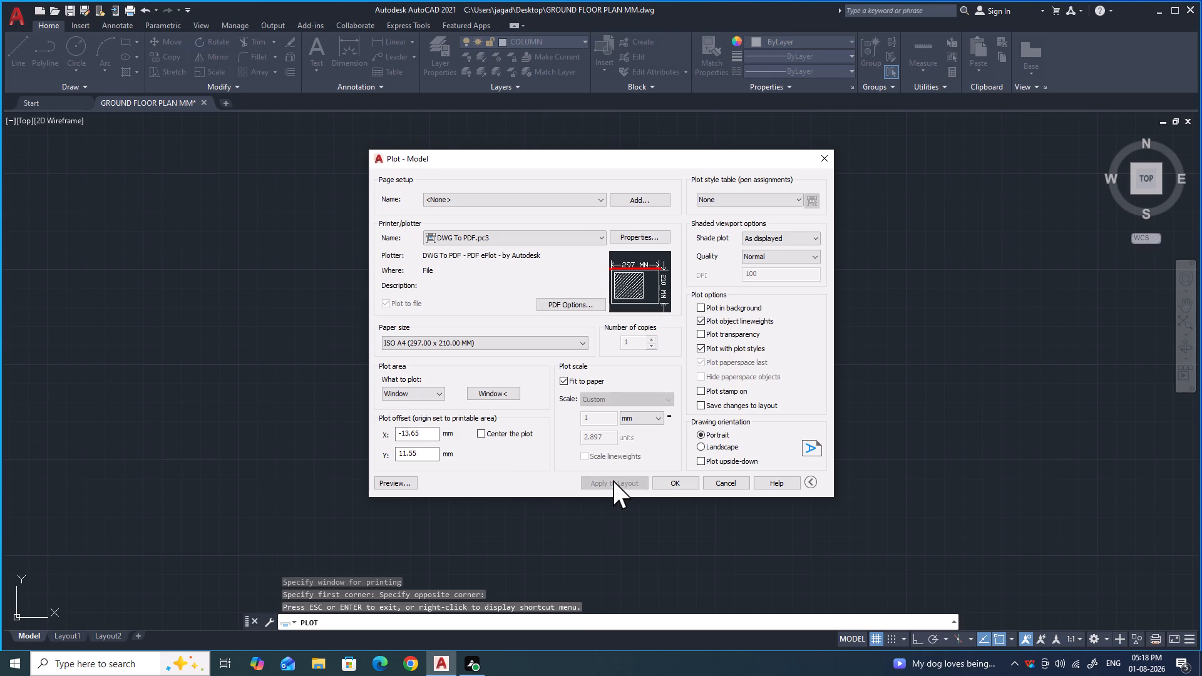
Preview the plot to check the plan's placement with the new paper size, and close the preview.
{"action": "left_click", "coordinate": [390, 481]}
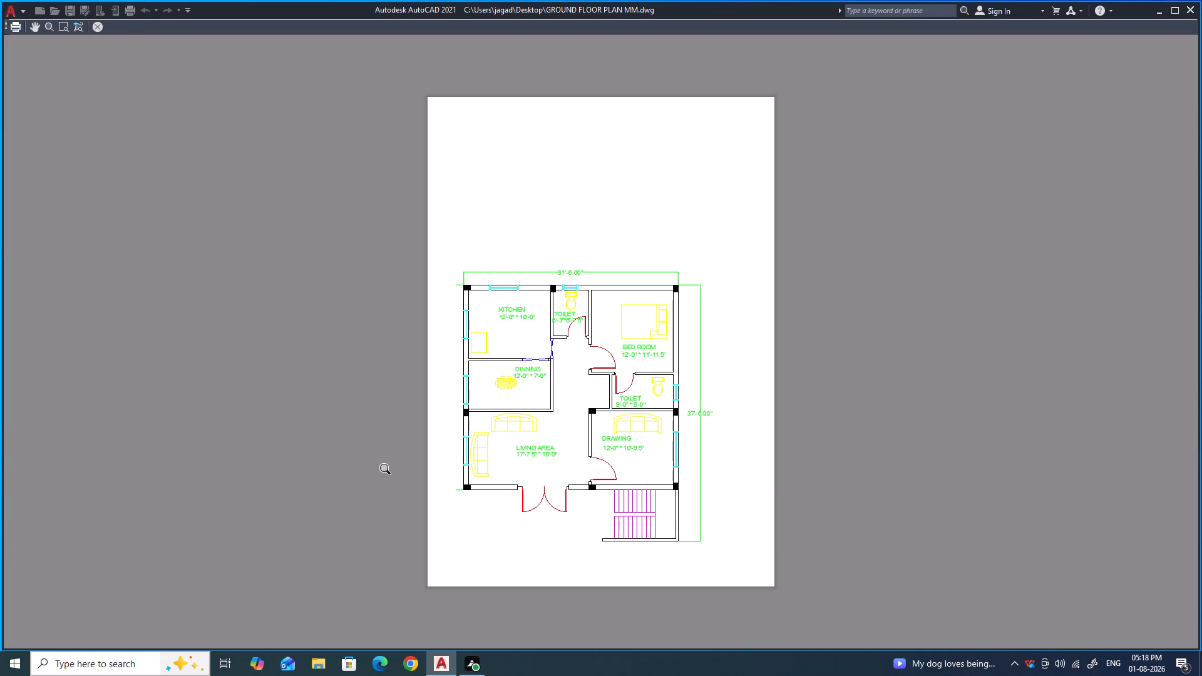
{"action": "left_click", "coordinate": [96, 24]}
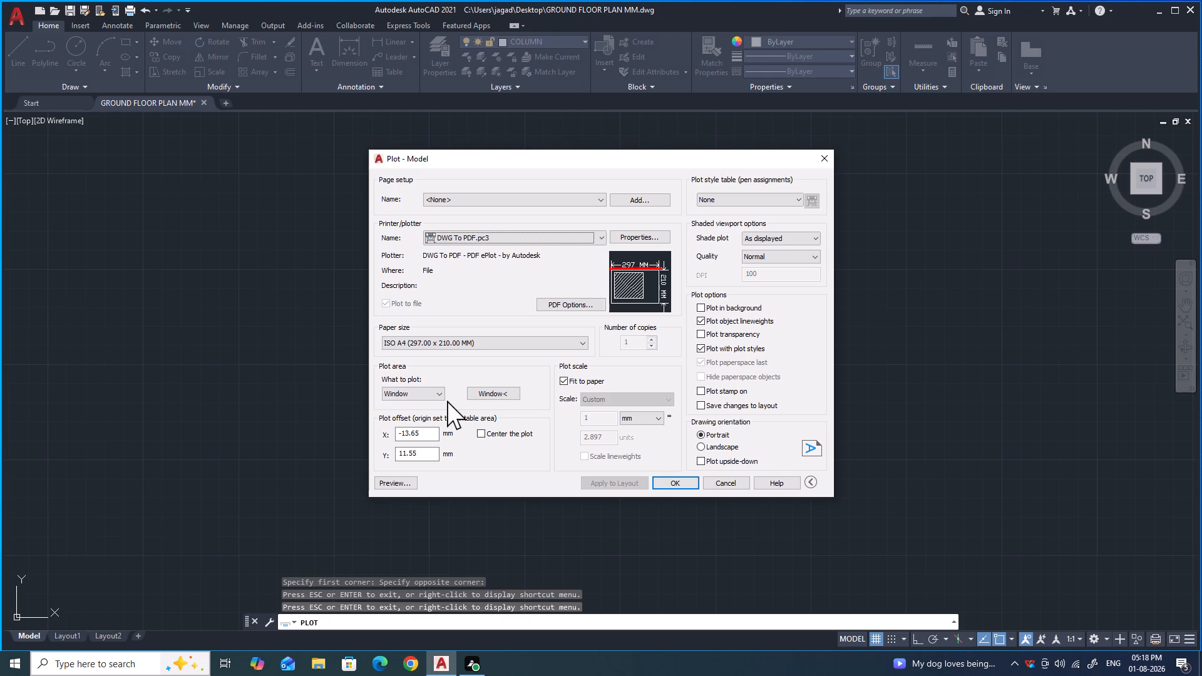
Set the plot scale units to inches and apply the change to the layout.
{"action": "left_click", "coordinate": [655, 417]}
{"action": "left_click", "coordinate": [644, 428]}
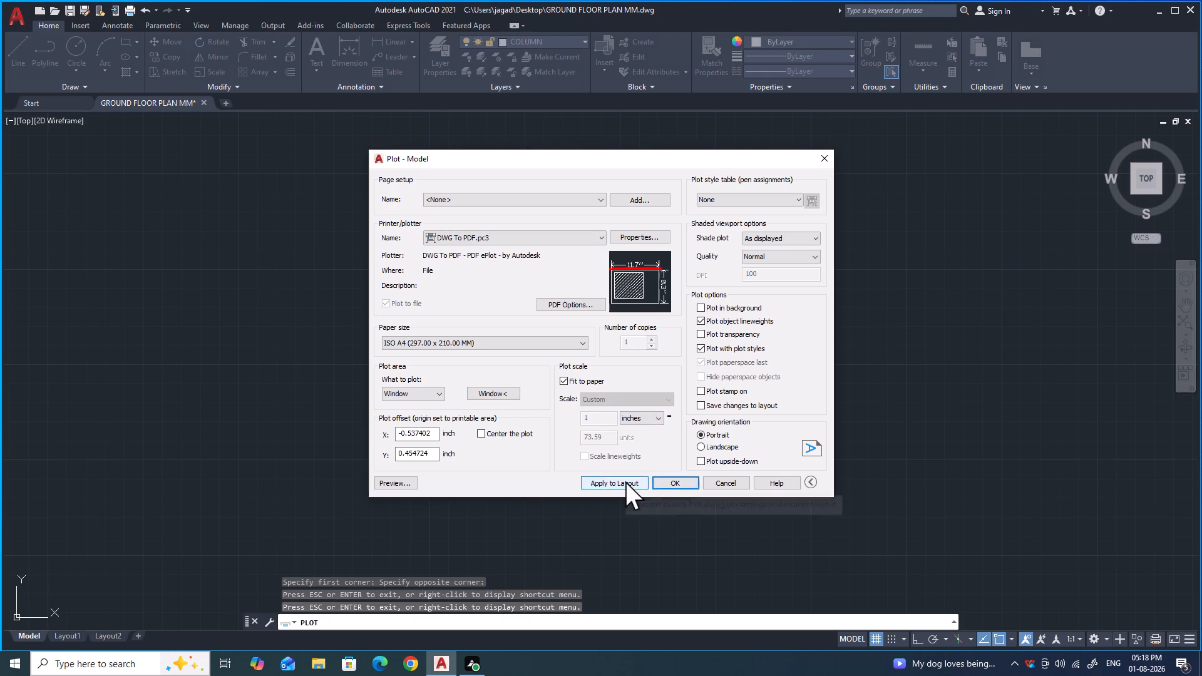
{"action": "left_click", "coordinate": [625, 481]}
Preview the plot to examine the floor plan's rooms, labels and dimensions on the sheet, and close the preview.
{"action": "left_click", "coordinate": [386, 480]}
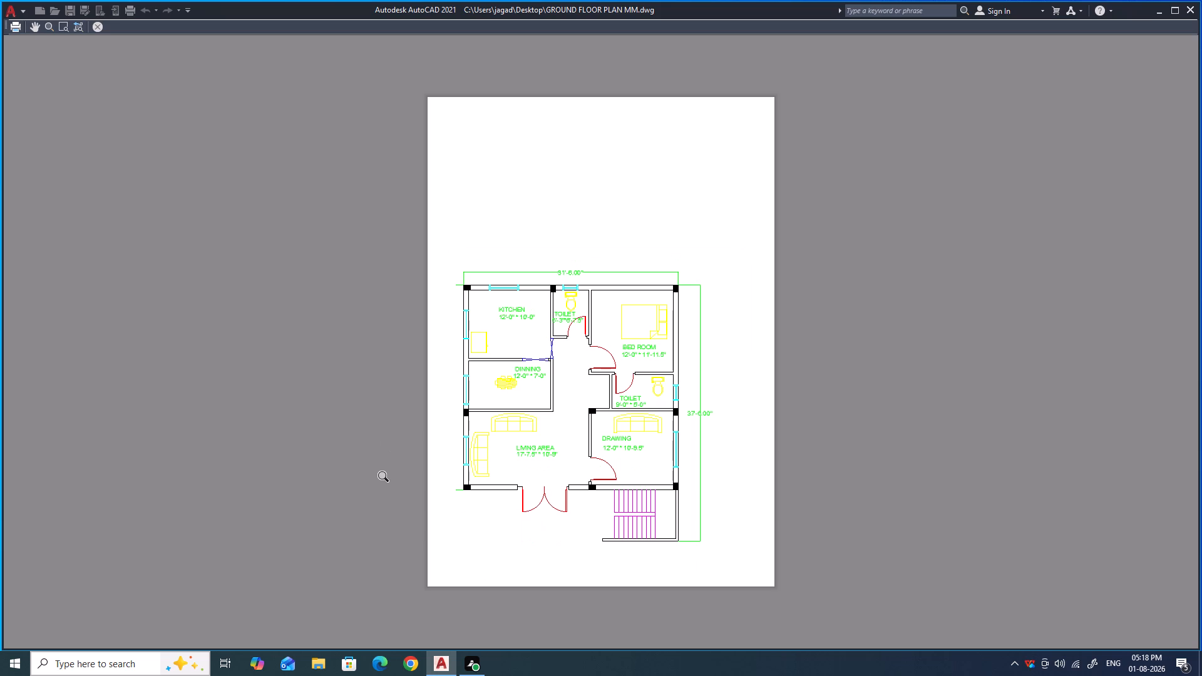
{"action": "scroll", "coordinate": [632, 411], "scroll_direction": "up", "scroll_amount": 3}
{"action": "scroll", "coordinate": [630, 411], "scroll_direction": "down", "scroll_amount": 1}
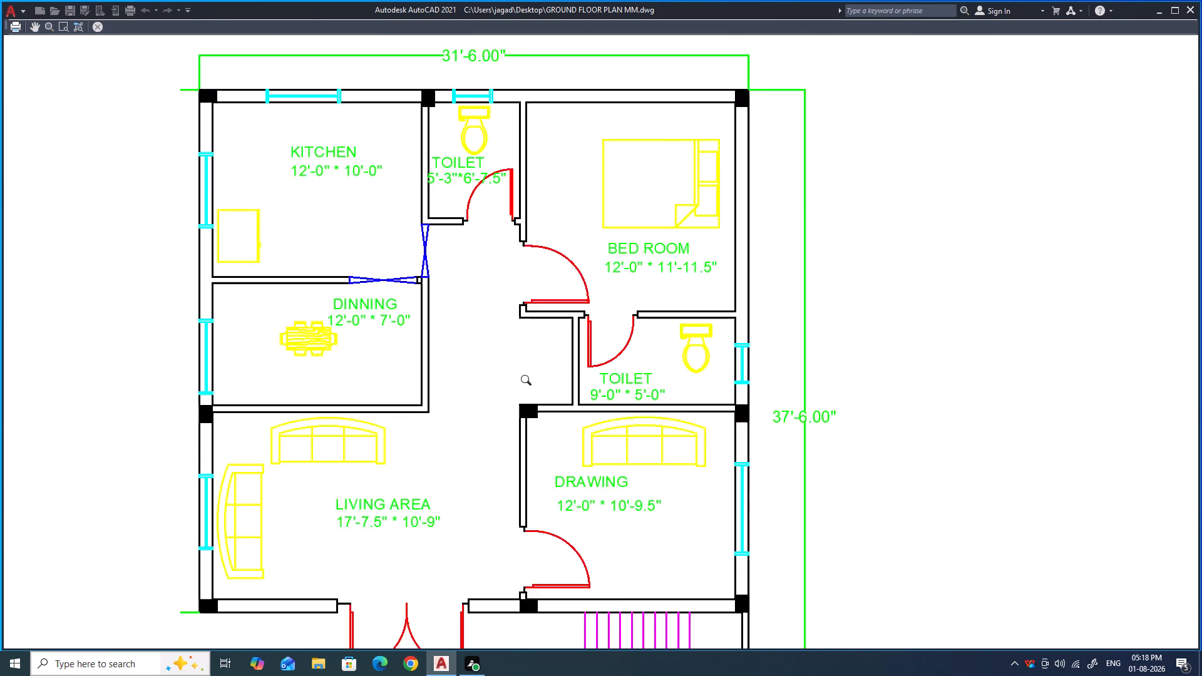
{"action": "scroll", "coordinate": [529, 382], "scroll_direction": "down", "scroll_amount": 1}
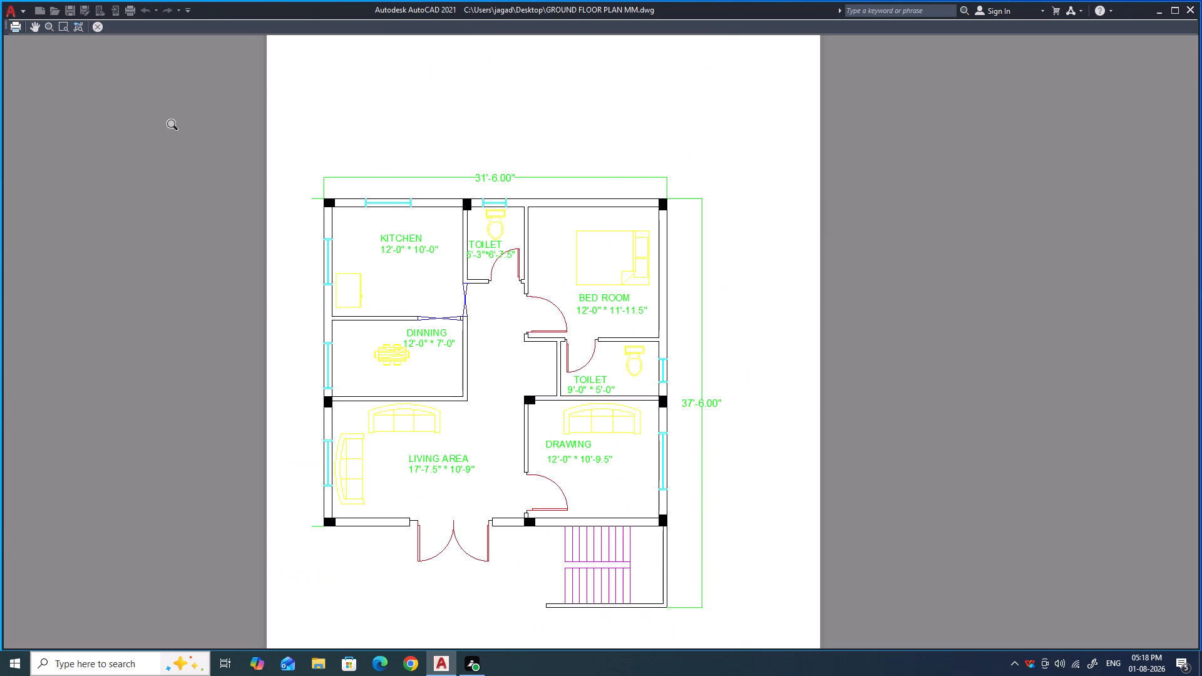
{"action": "left_click", "coordinate": [97, 26]}
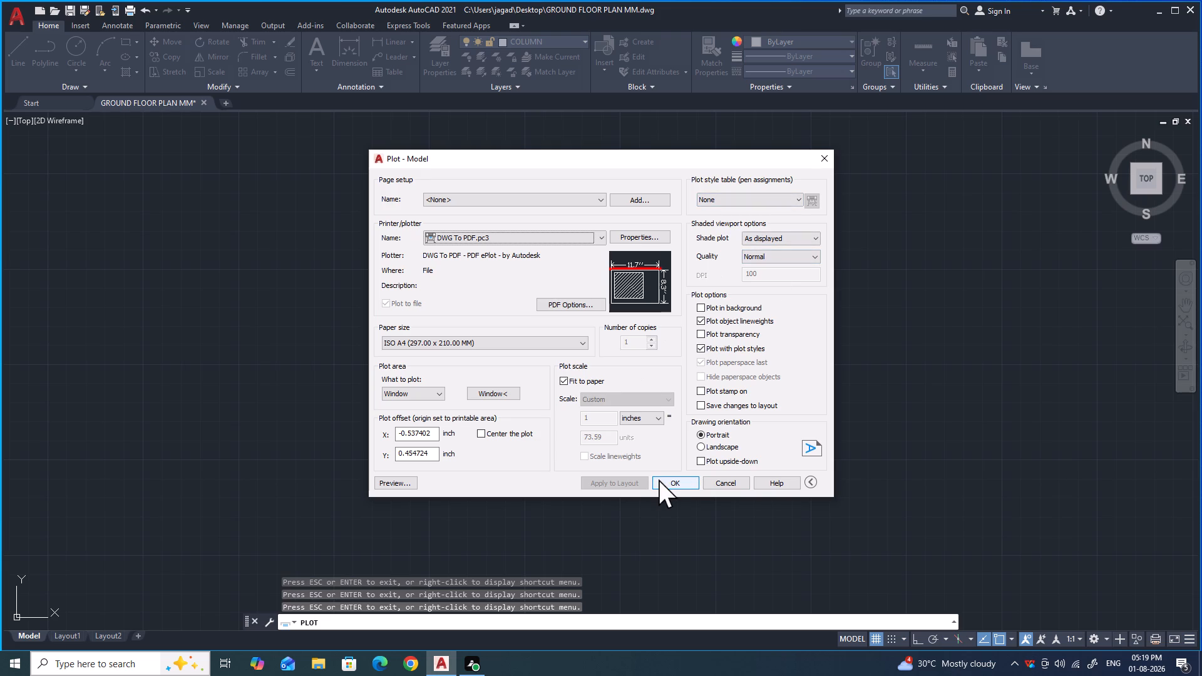
Plot the floor plan to a PDF file on the Desktop, named GROUND FLOOR PLAN MM-Model.pdf.
{"action": "left_click", "coordinate": [659, 479]}
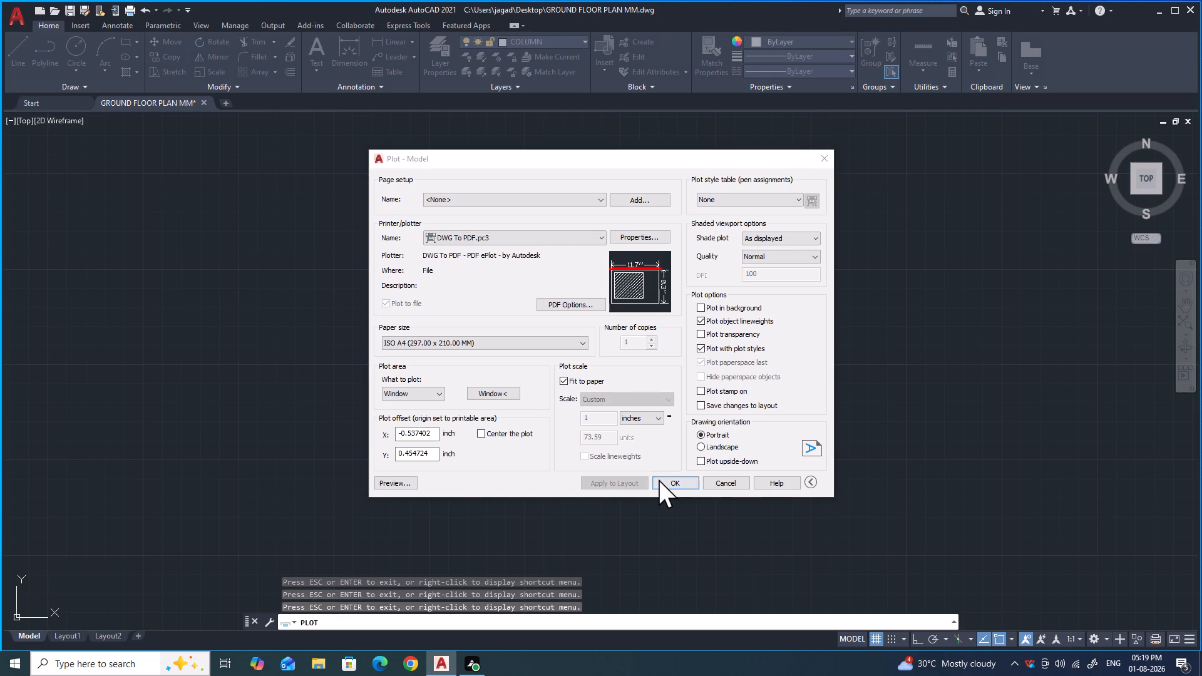
{"action": "left_click", "coordinate": [442, 304]}
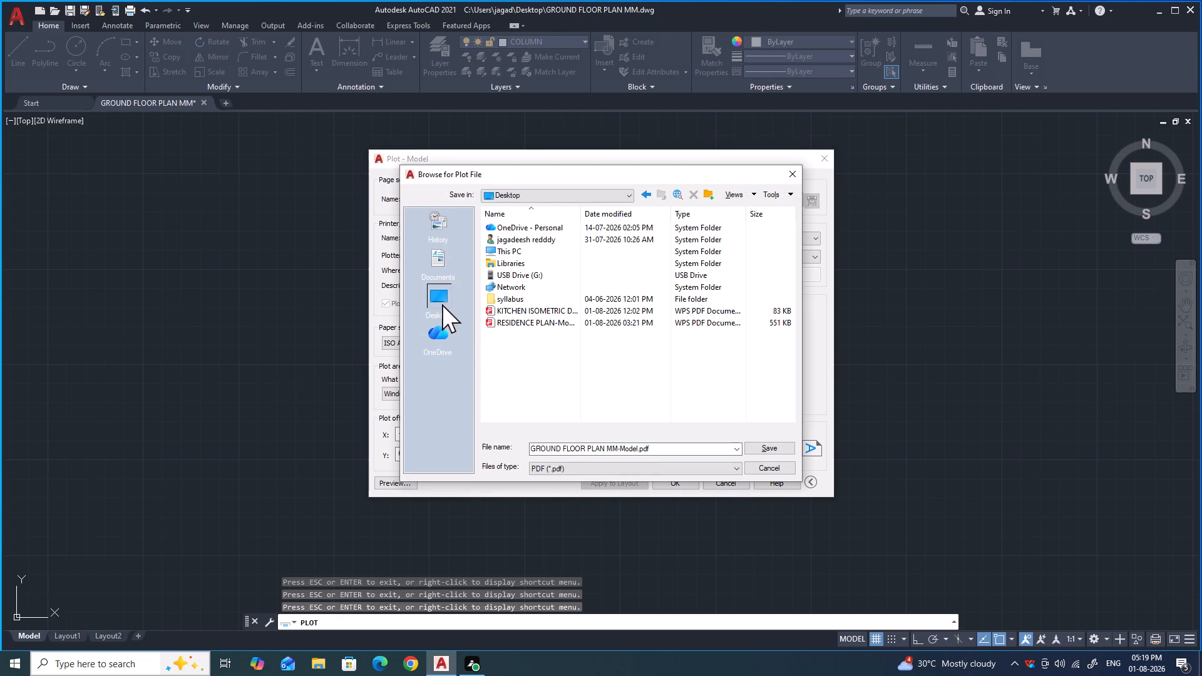
{"action": "left_click", "coordinate": [662, 451]}
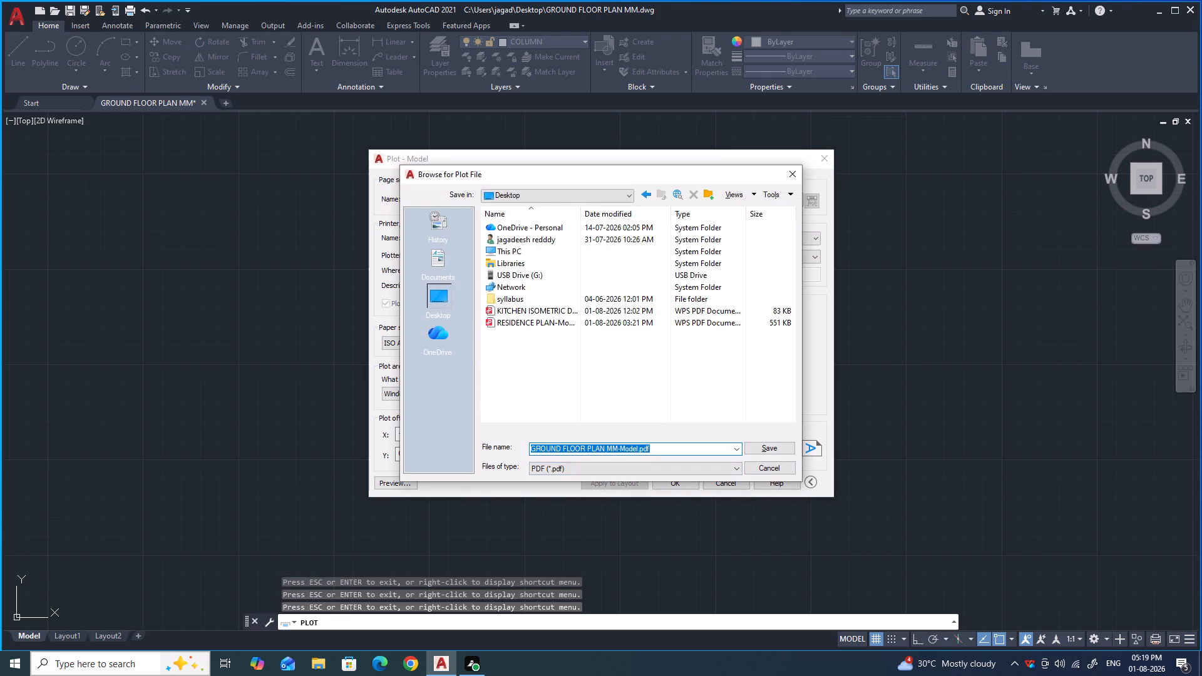
{"action": "left_click", "coordinate": [662, 451]}
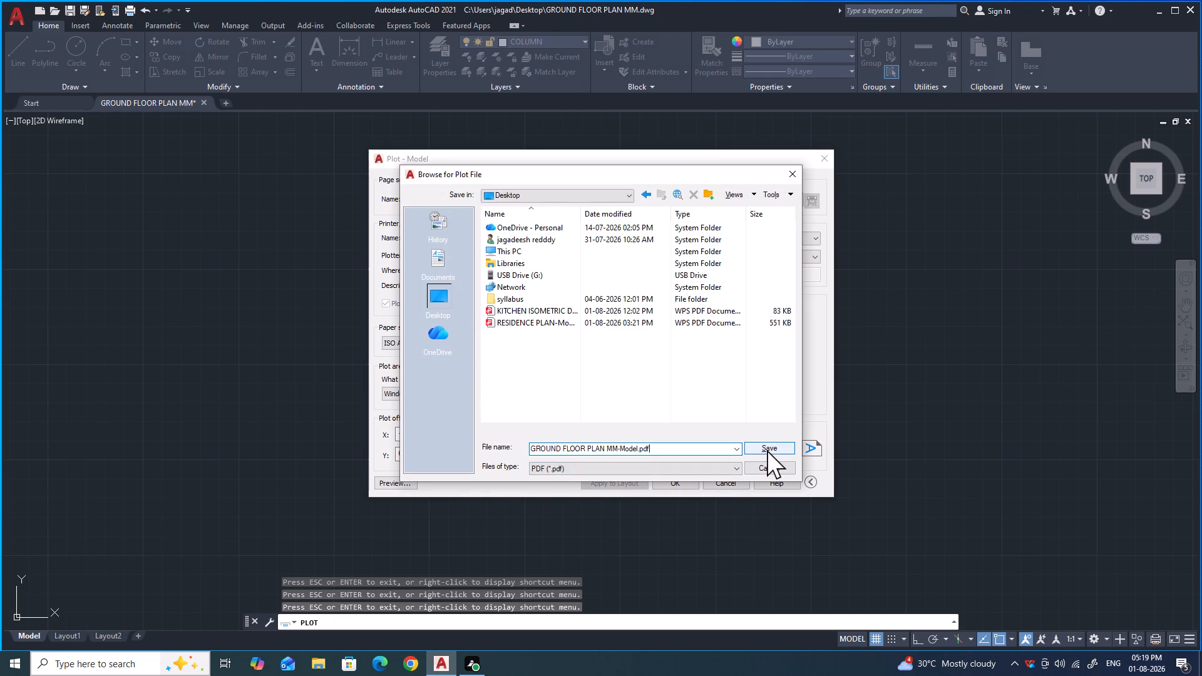
{"action": "left_click", "coordinate": [767, 449]}
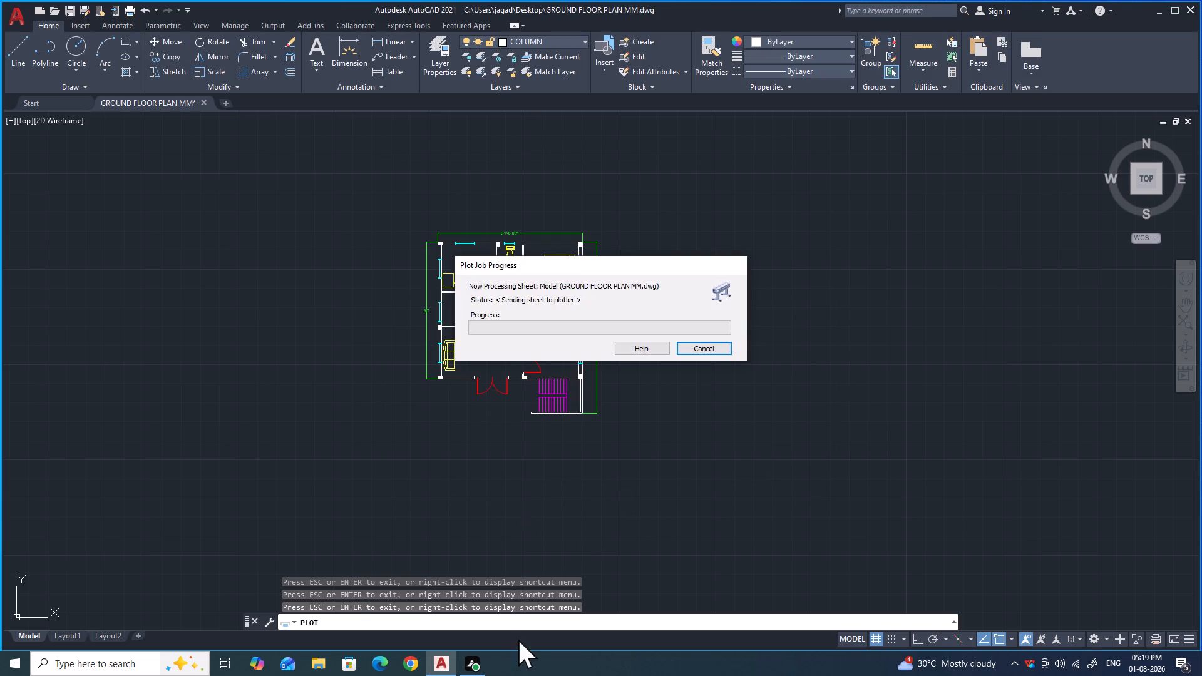